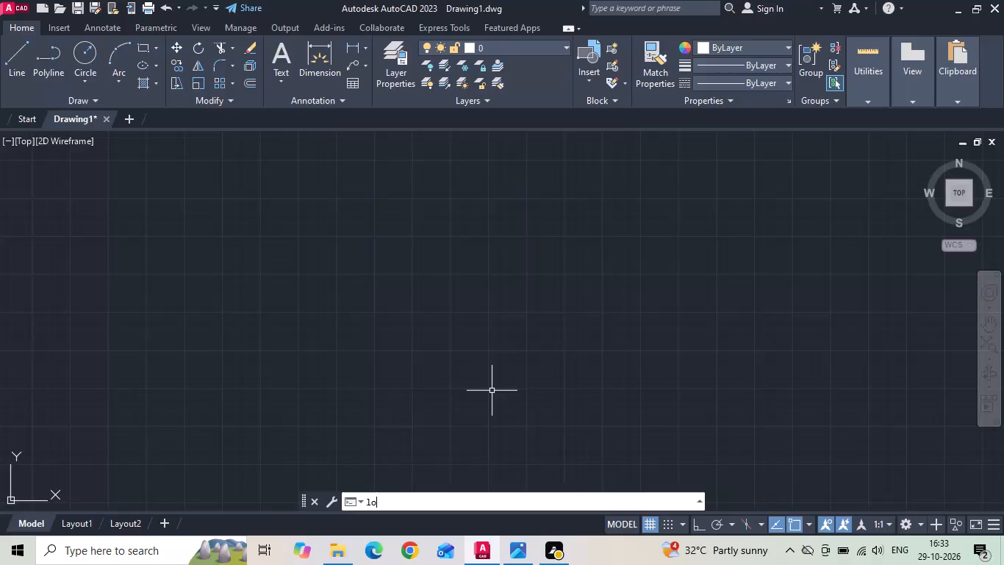
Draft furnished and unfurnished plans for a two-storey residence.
Turn on command log file recording with LOGFILEON.
type("gfile")
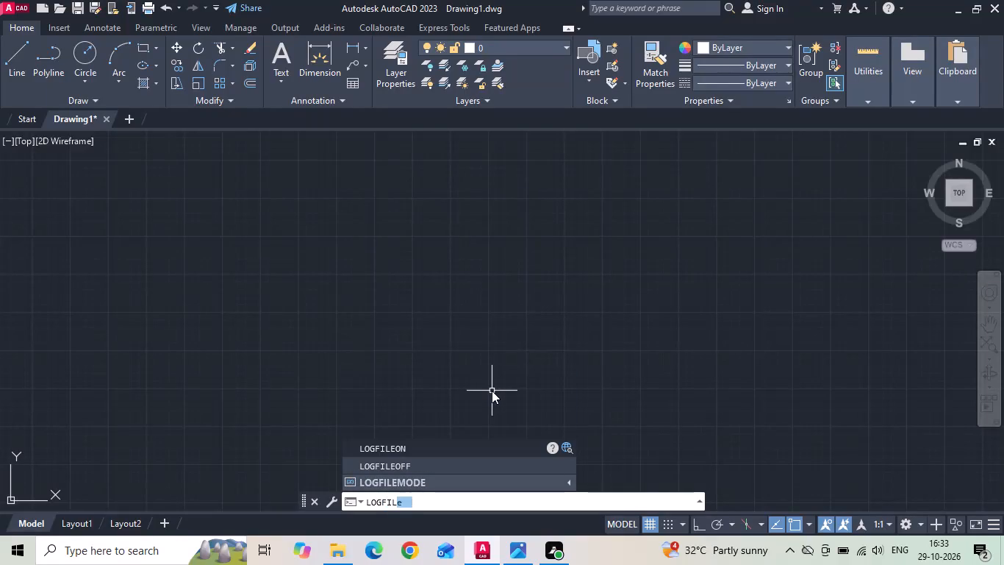
type("on")
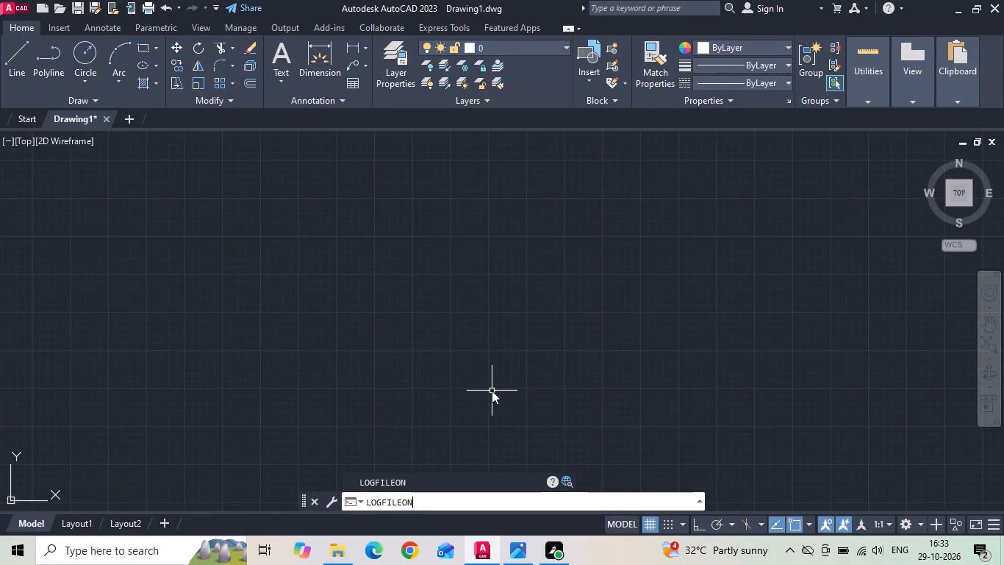
key("Return")
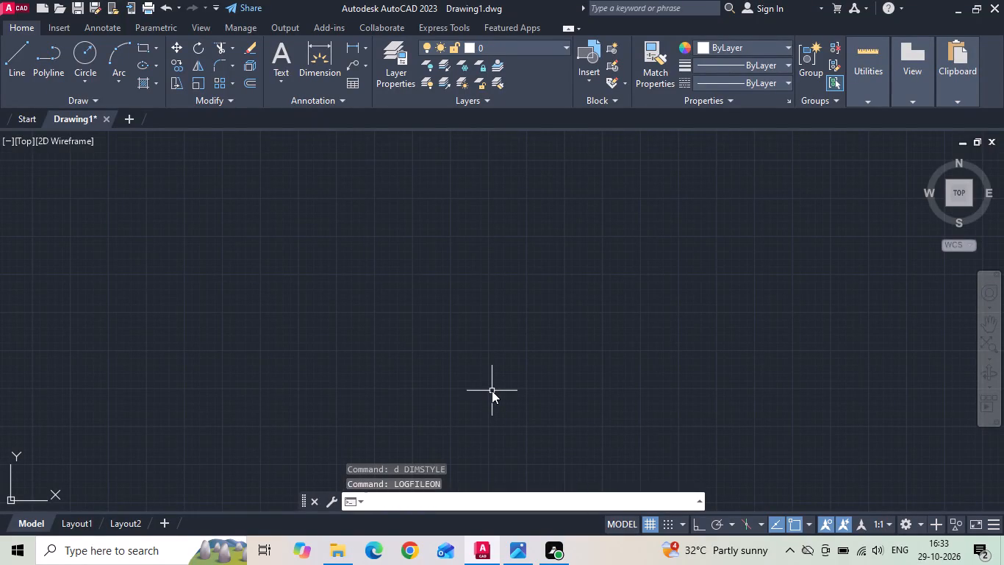
Save the drawing as 25x35 in the 29102026 folder inside the Desktop's INTERNSHIP folder.
key("ctrl+s")
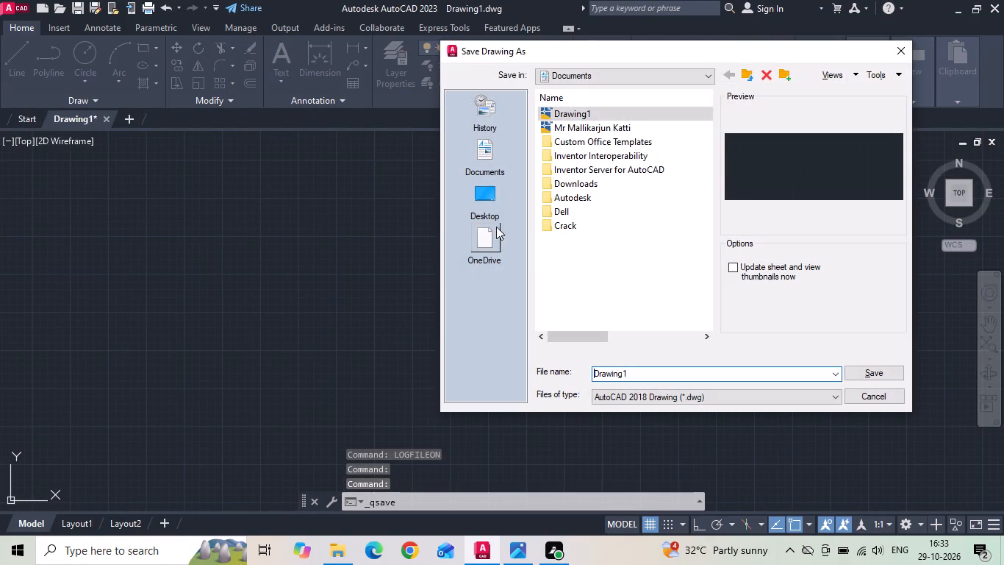
left_click(495, 213)
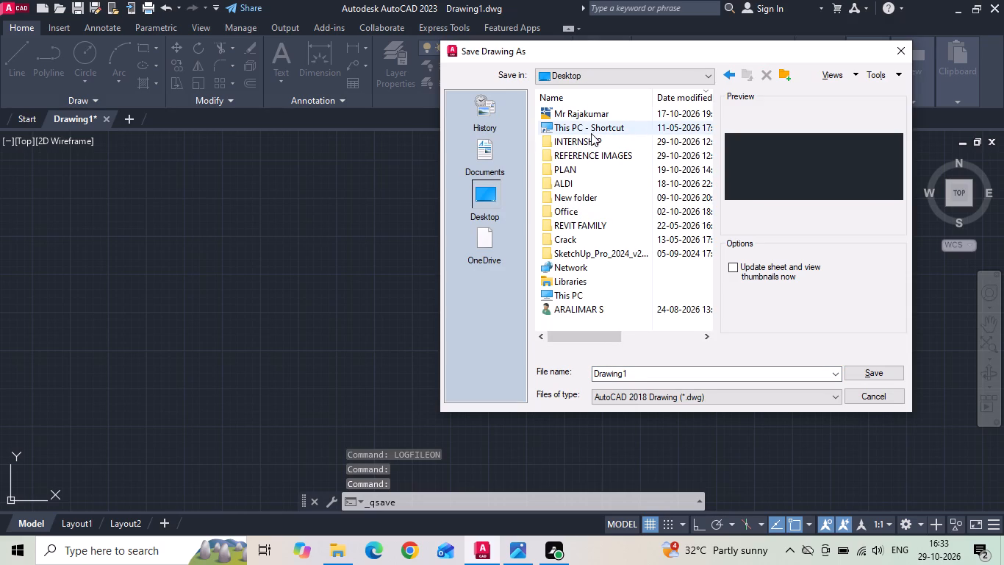
double_click(589, 140)
scroll(632, 333, "down", 4)
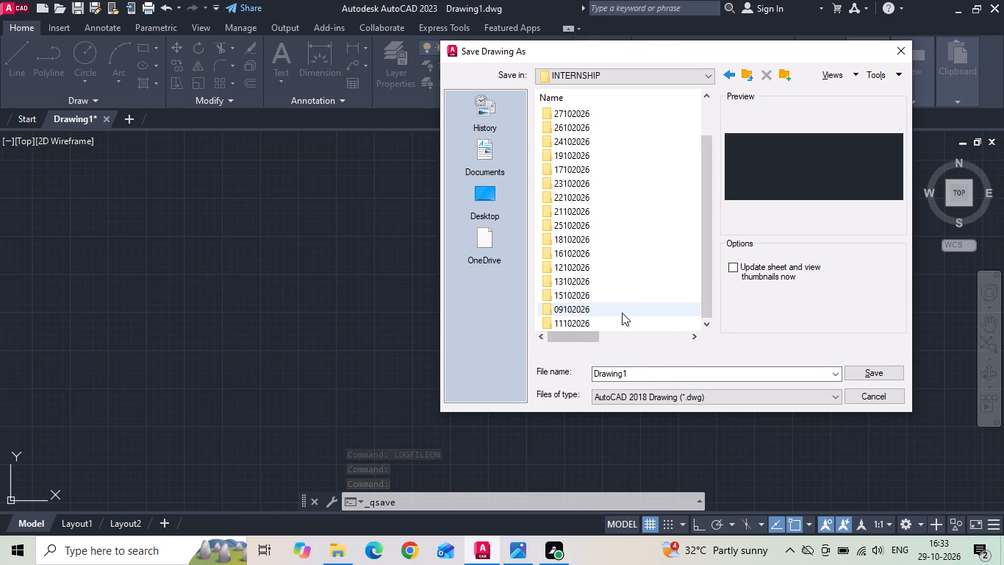
scroll(622, 313, "down", 4)
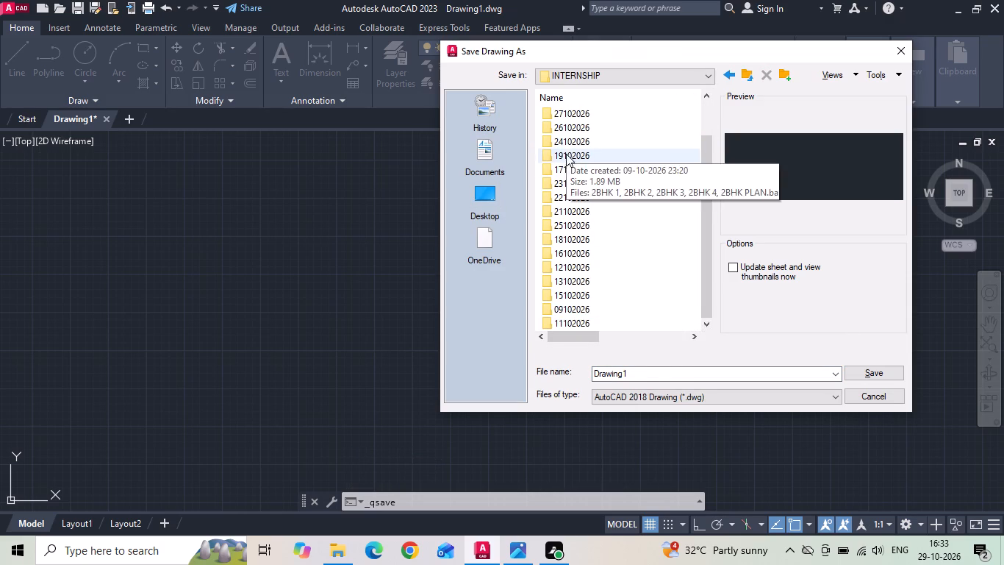
scroll(564, 163, "up", 3)
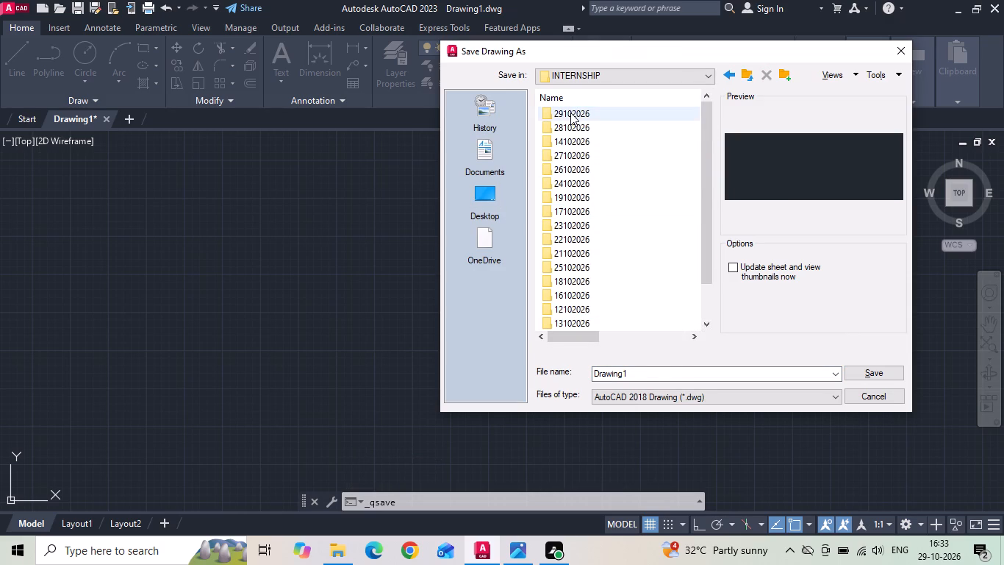
double_click(570, 113)
left_click(681, 374)
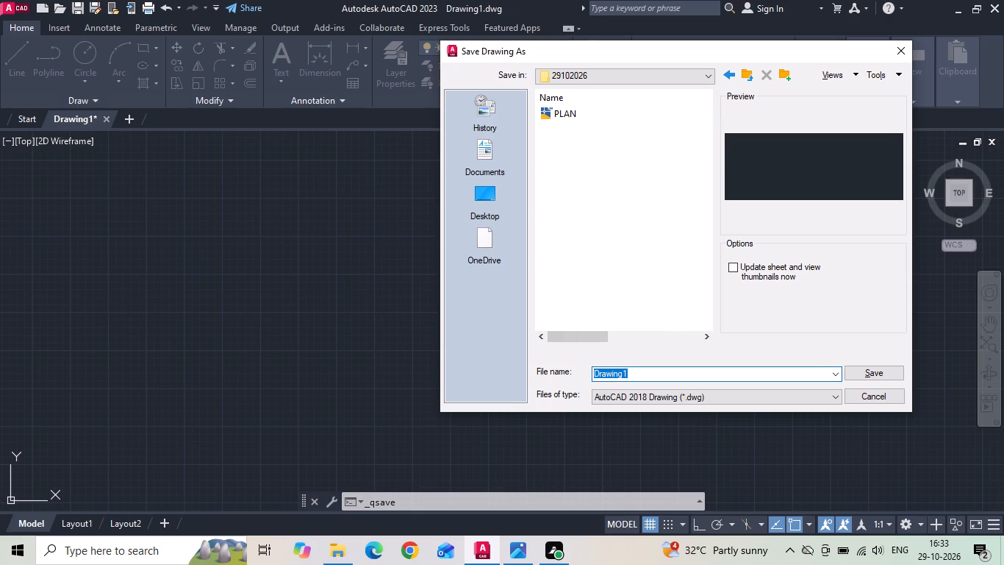
key("BackSpace")
type("25x35")
key("Return")
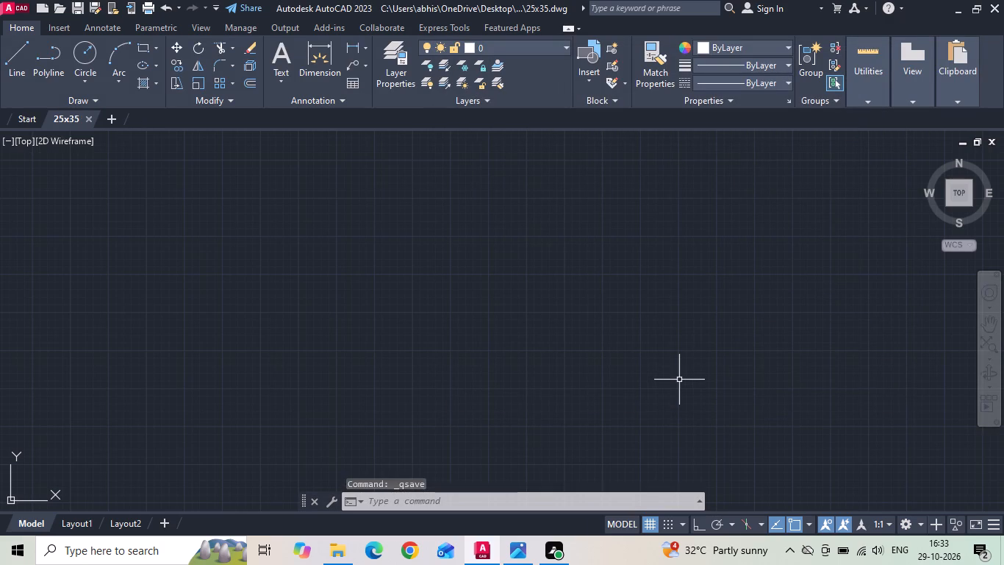
Check the command history and save the drawing again.
key("F2")
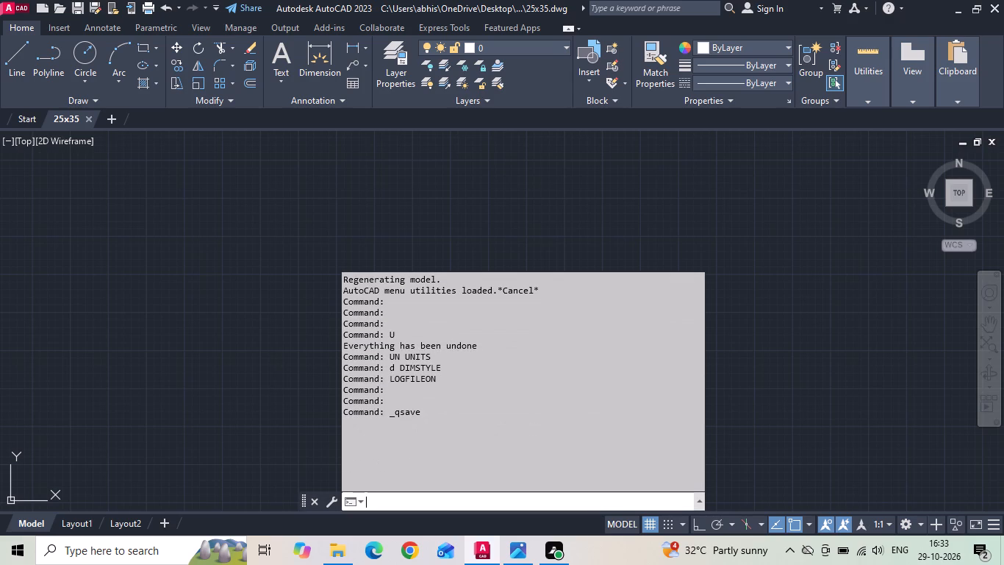
left_click(467, 227)
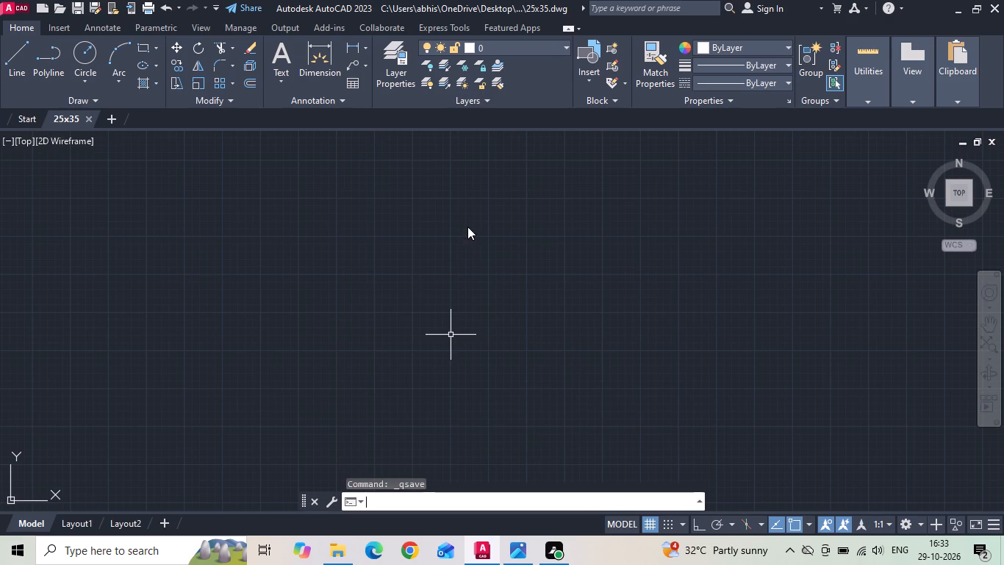
key("ctrl+s")
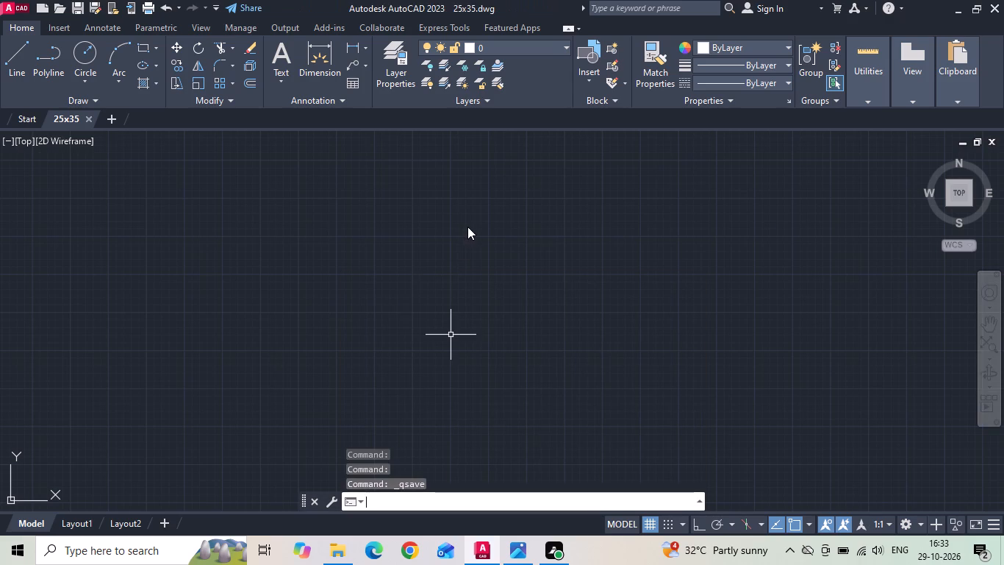
Copy the 25x35 GF image from File Explorer and paste it into the AutoCAD drawing with a rotation of 0.
left_click(345, 550)
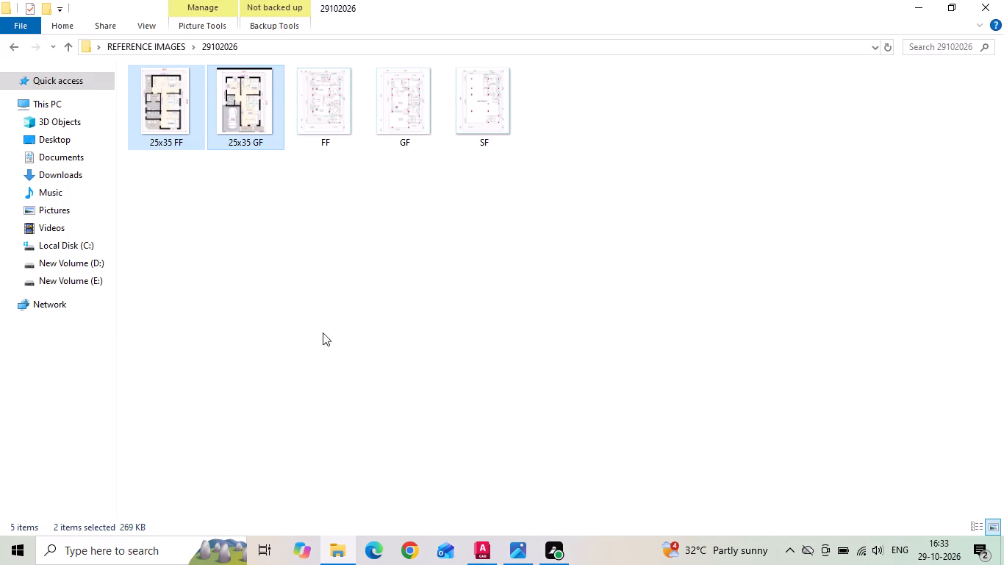
left_click(267, 115)
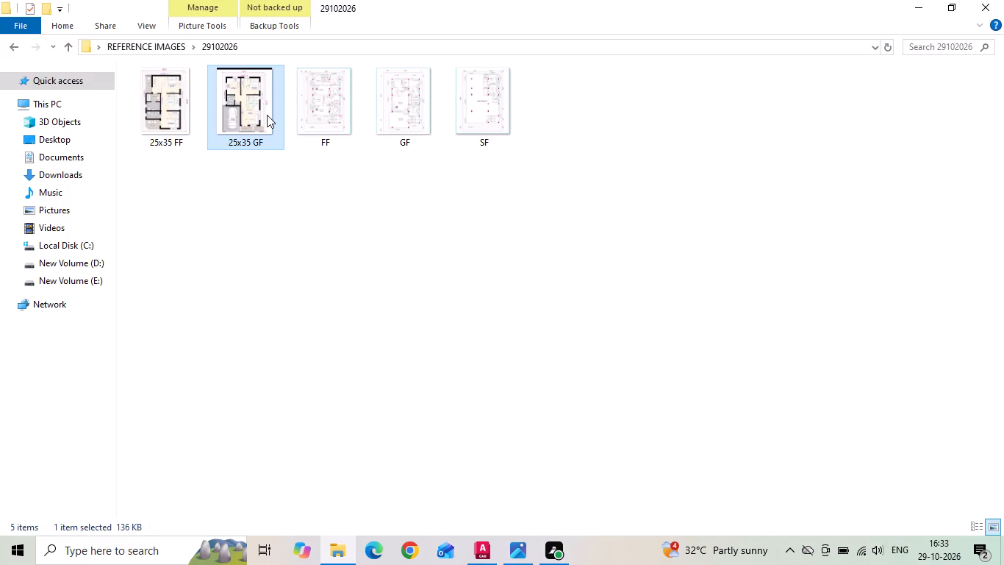
key("ctrl+c")
left_click(481, 559)
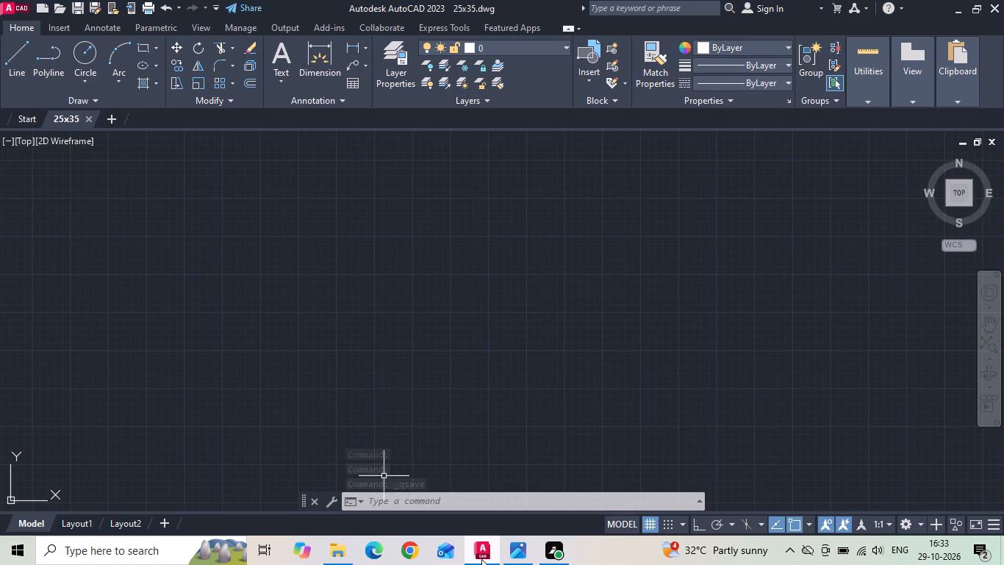
key("ctrl+v")
left_click(373, 383)
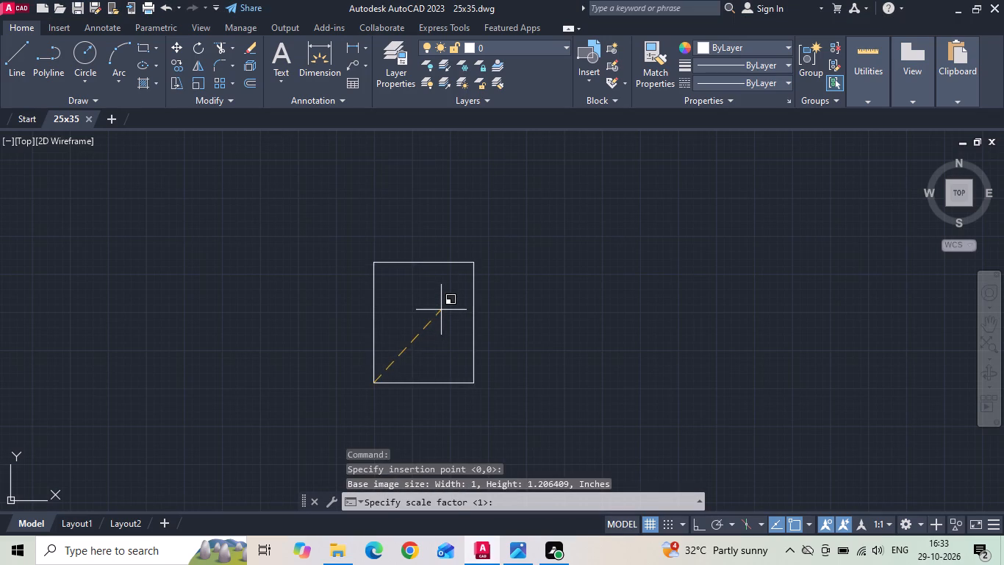
left_click(441, 310)
type("0")
key("space")
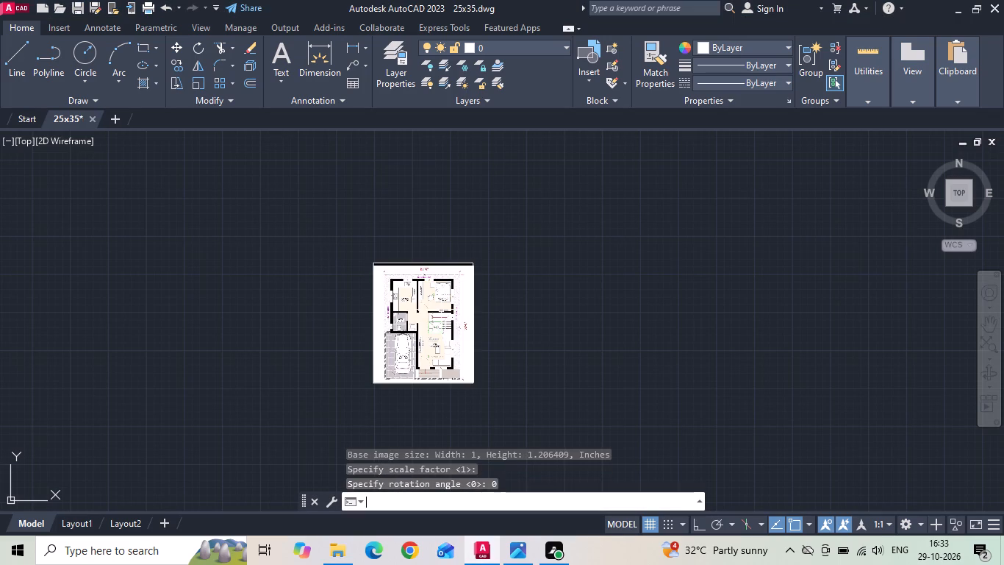
Copy the 25x35 FF image from File Explorer and paste it in AutoCAD, right of the ground floor image, with rotation 0.
left_click(333, 550)
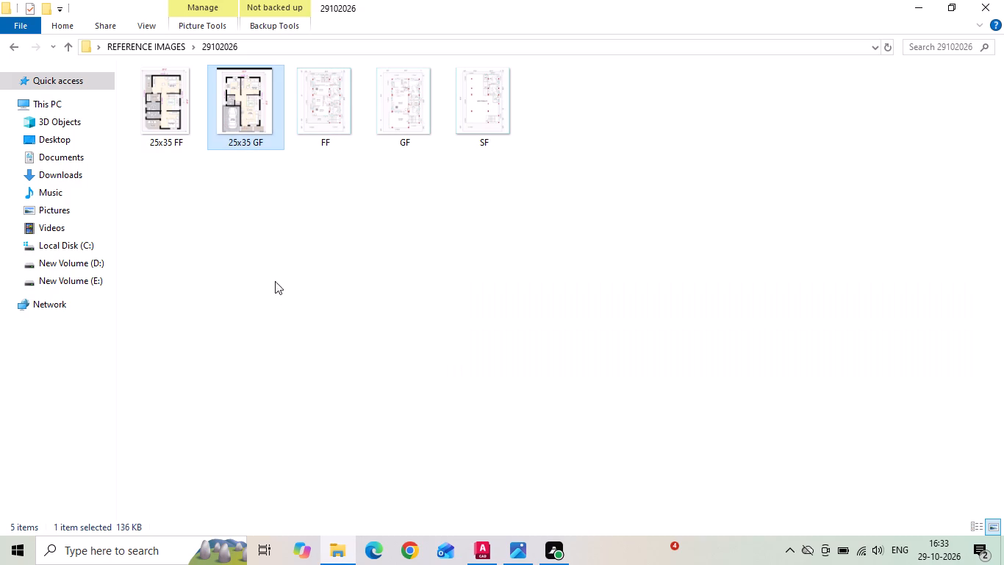
left_click(171, 138)
key("ctrl+c")
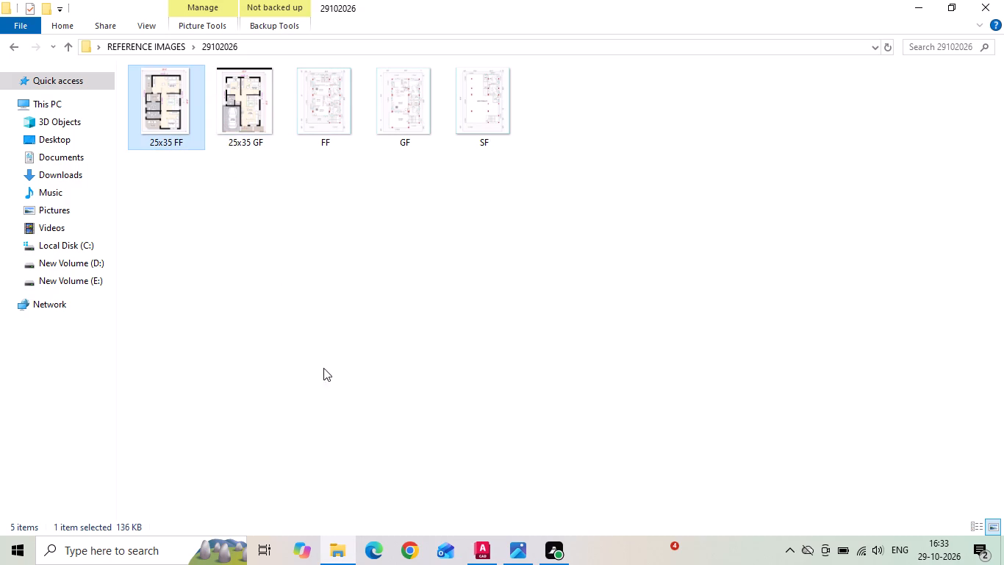
left_click(481, 560)
key("ctrl+v")
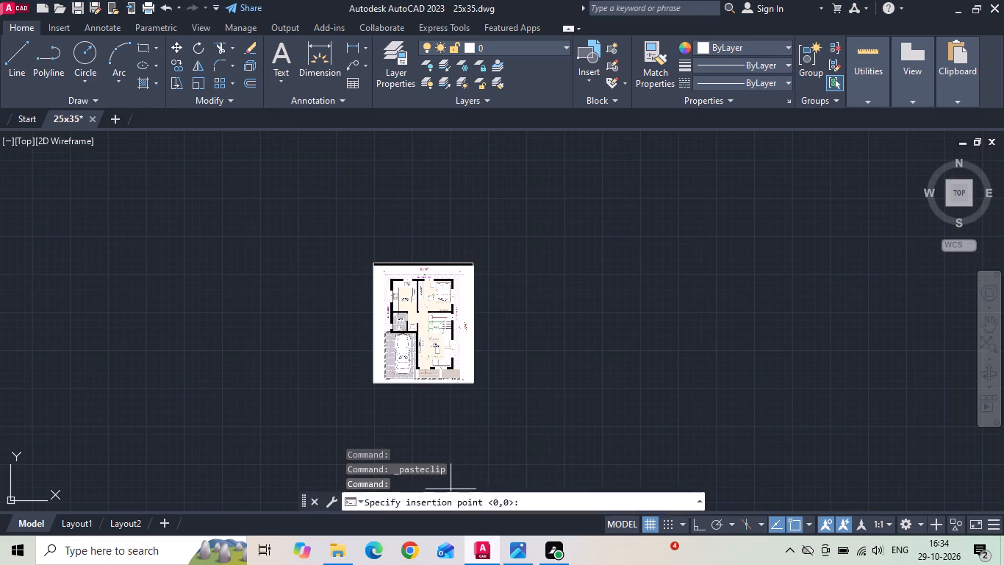
left_click(692, 383)
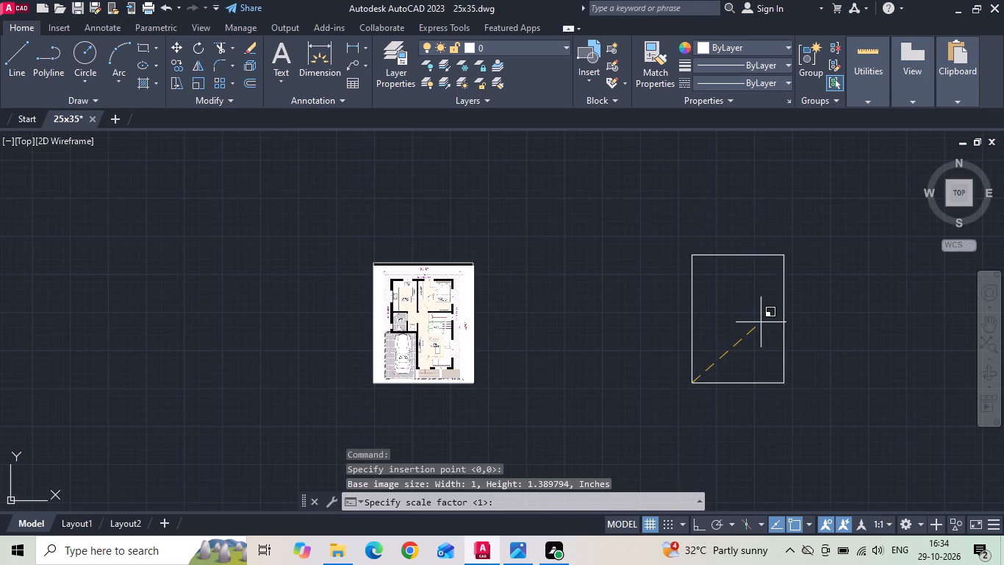
left_click(761, 322)
type("0")
key("space")
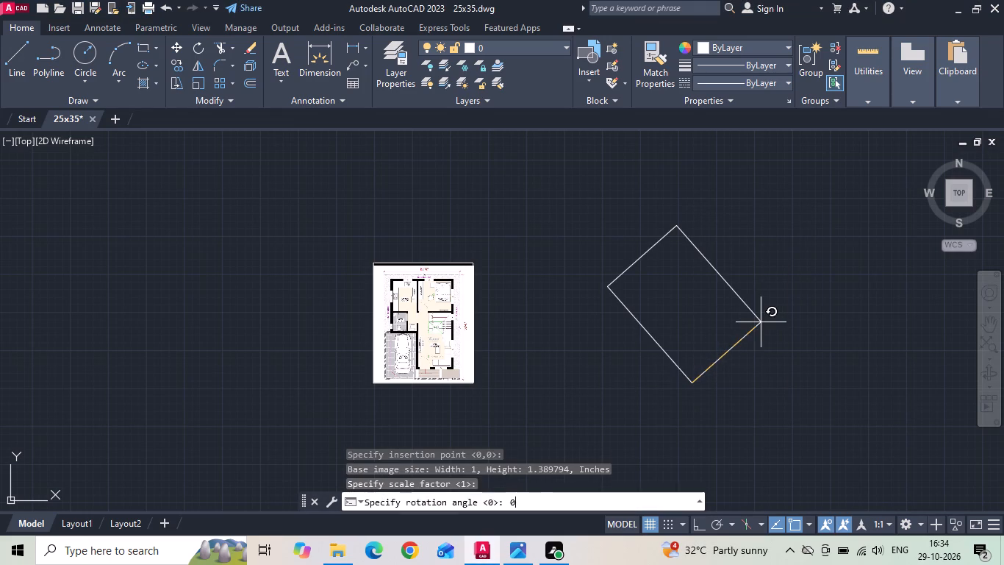
Draw a rectangle 25' long and 35' wide in the space between the two plan images.
scroll(500, 328, "up", 2)
type("rec")
key("space")
left_click_drag(476, 204, 518, 277)
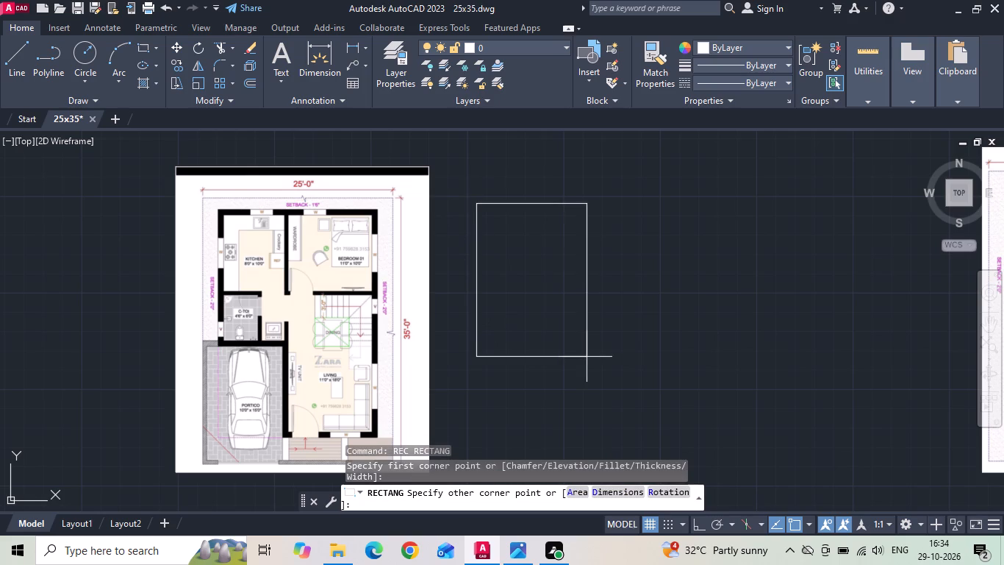
type("d")
key("space")
type("25'")
key("Return")
type("35'")
key("Return")
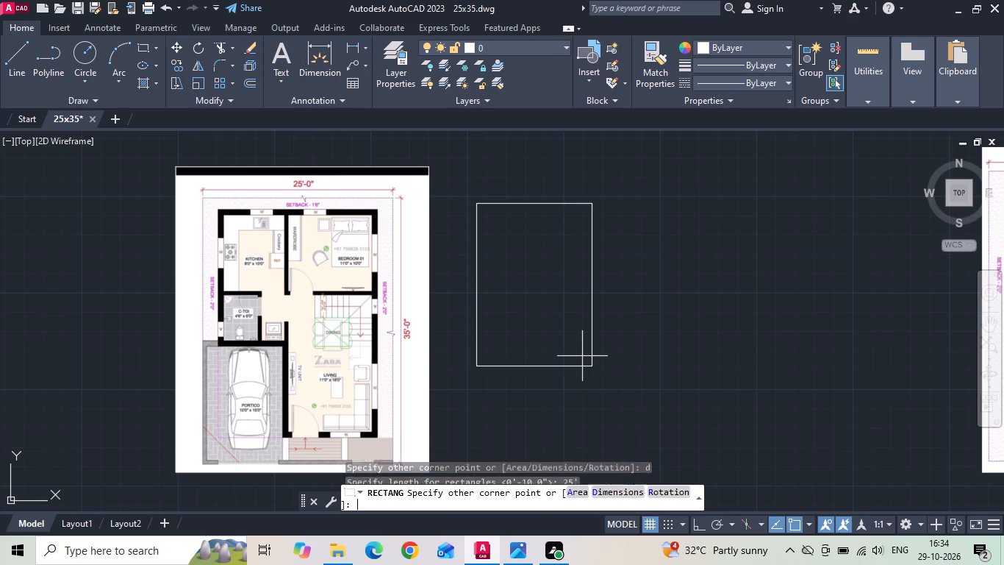
left_click(581, 358)
scroll(415, 198, "down", 1)
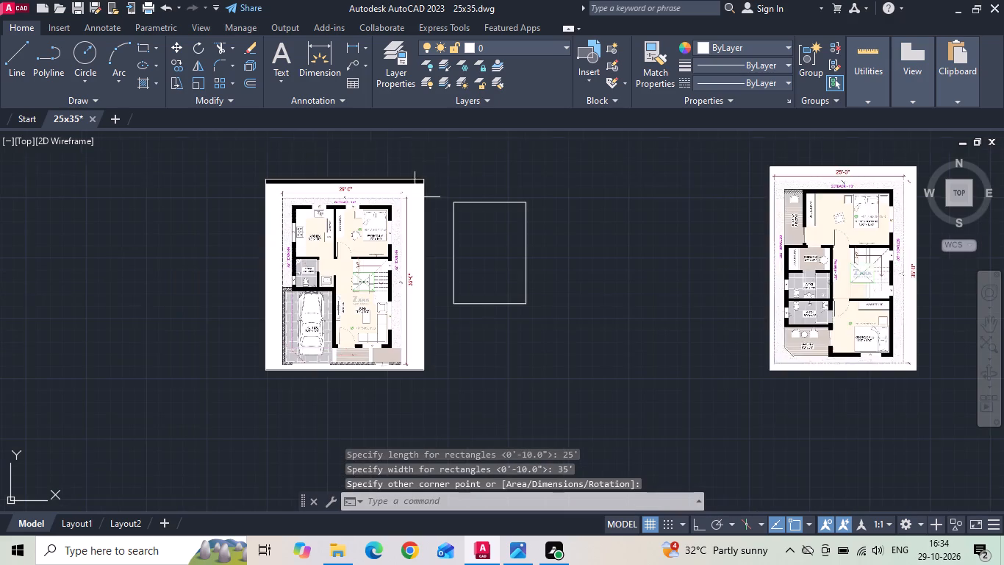
Scale the ground floor image down from its upper-right corner to about the height of the rectangle.
left_click_drag(431, 166, 410, 208)
left_click(382, 238)
right_click(382, 238)
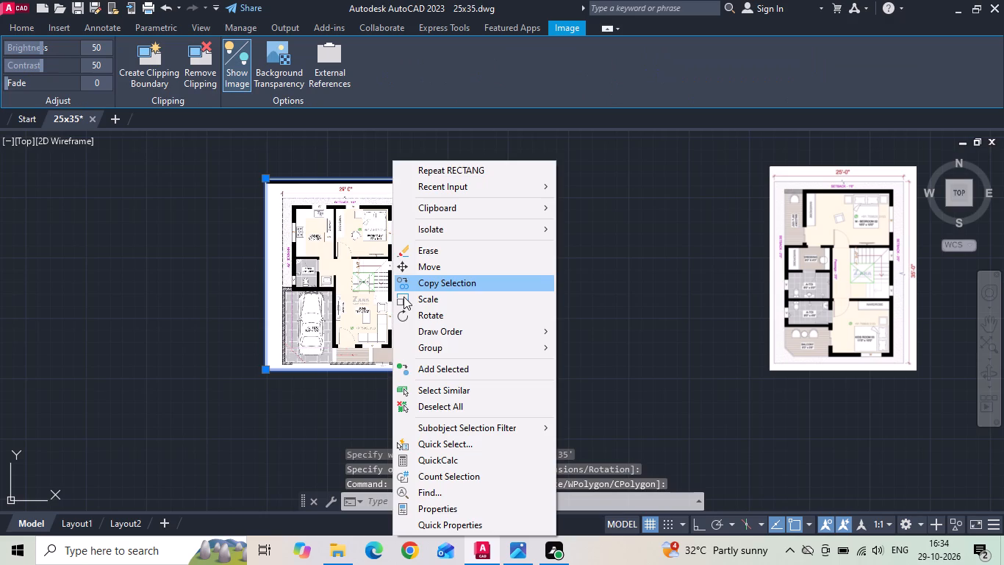
left_click(404, 296)
scroll(400, 179, "up", 1)
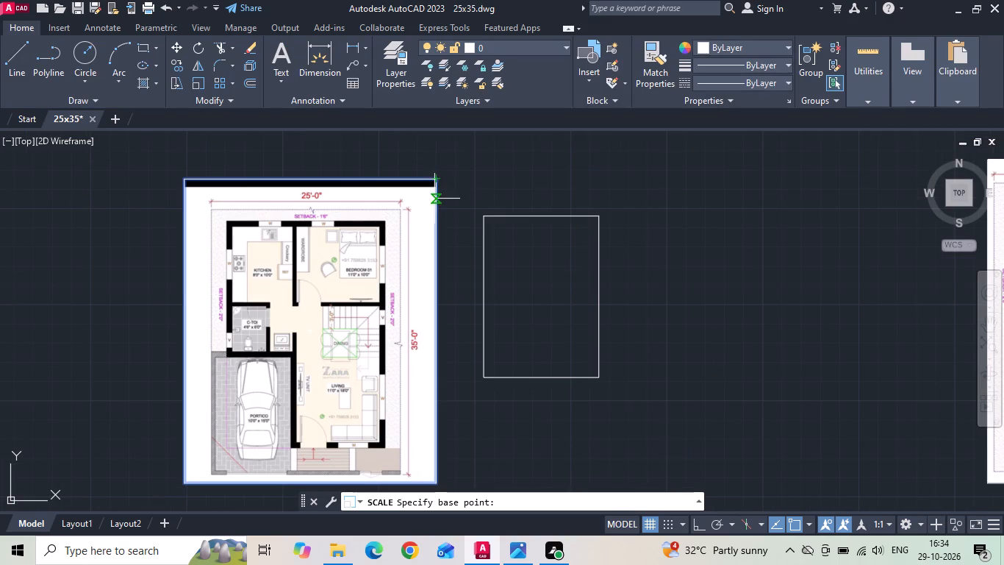
left_click_drag(437, 176, 438, 182)
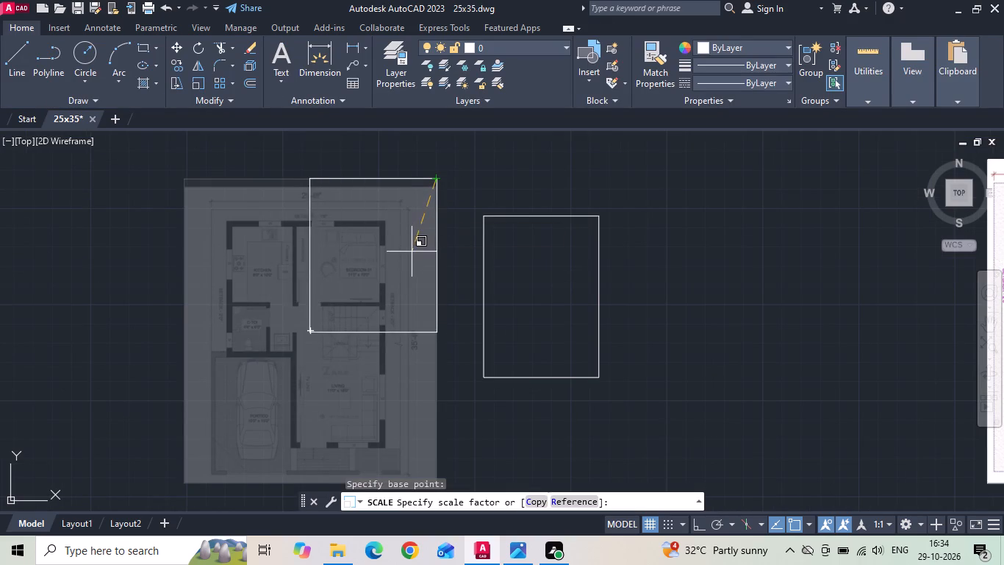
left_click(409, 256)
Move the ground floor image down and closer to the 25' by 35' rectangle, leaving a small gap.
left_click_drag(445, 162, 431, 187)
left_click(400, 228)
right_click(398, 229)
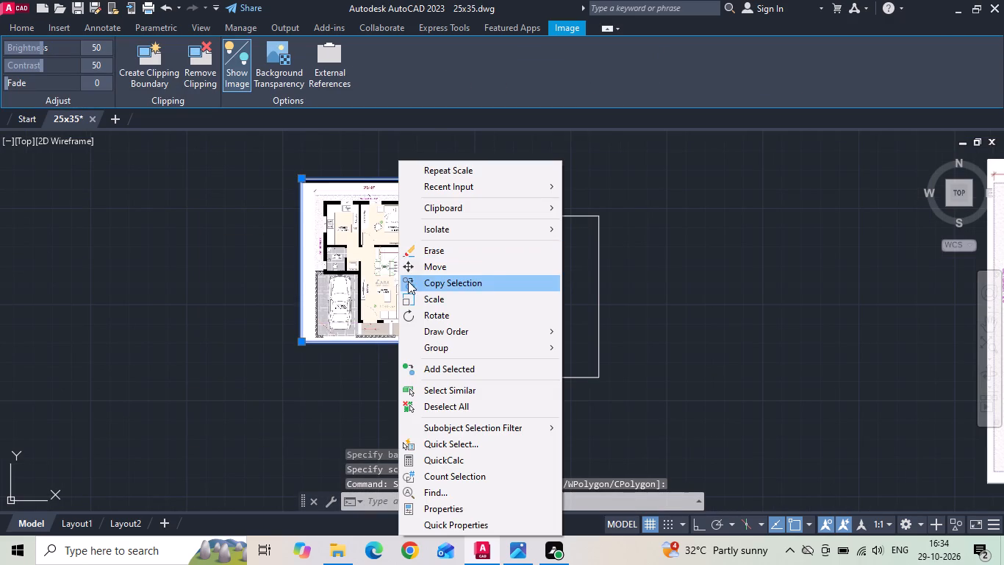
left_click(418, 266)
left_click_drag(411, 220, 428, 270)
scroll(443, 252, "up", 1)
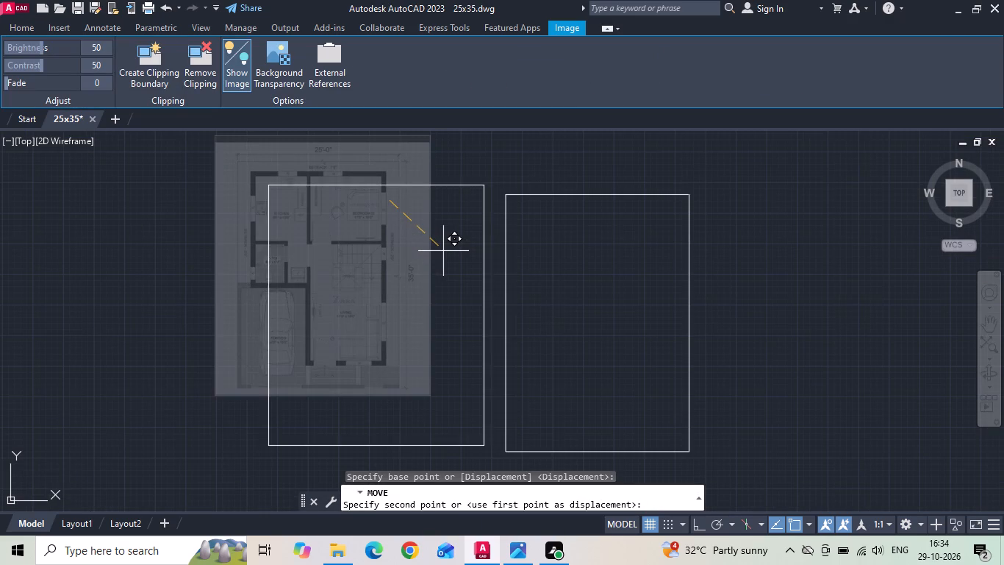
left_click(451, 257)
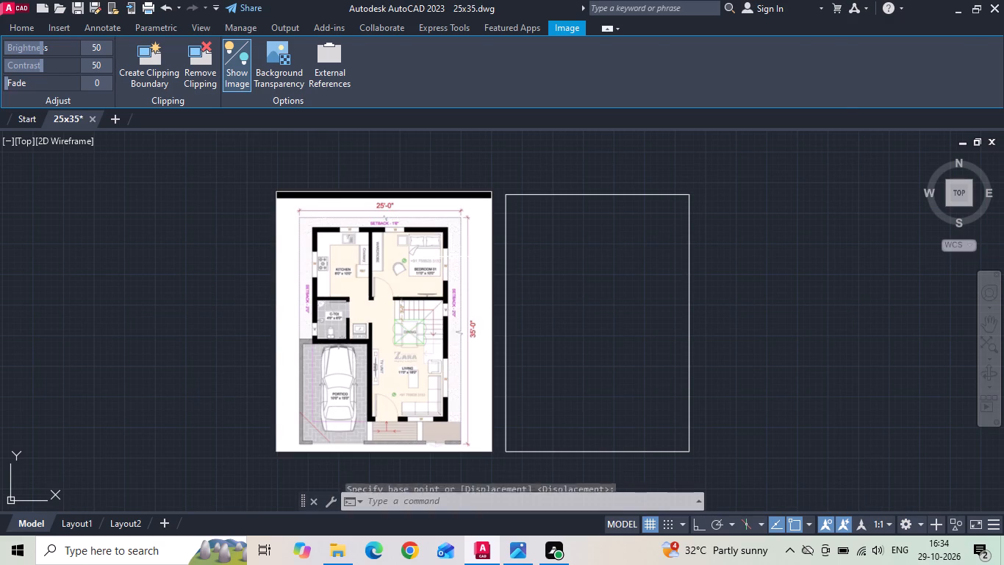
Scale the ground floor image up slightly from its upper-right corner, making it a little taller than the rectangle.
left_click_drag(442, 161, 424, 205)
left_click(405, 229)
right_click(405, 229)
left_click(420, 294)
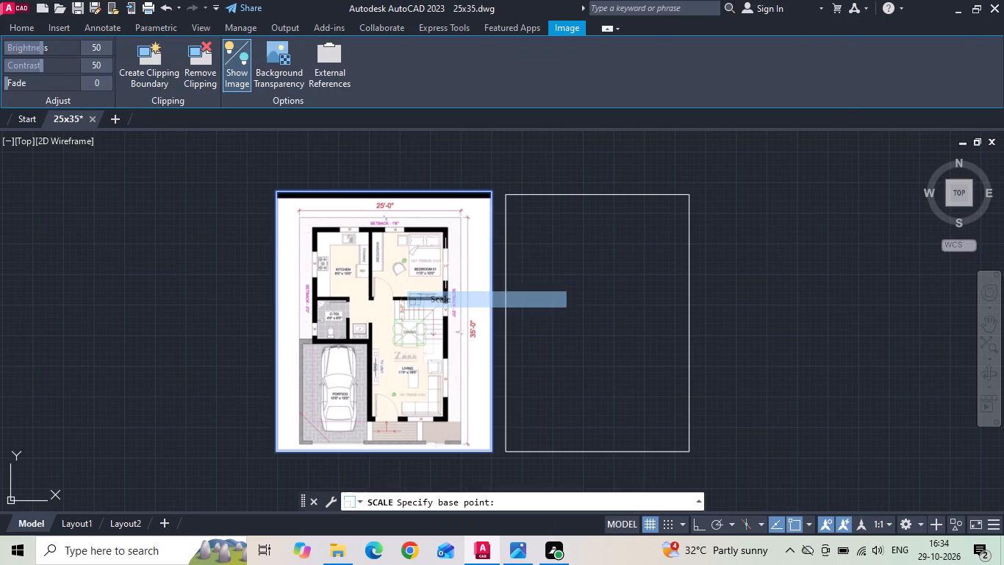
left_click(487, 189)
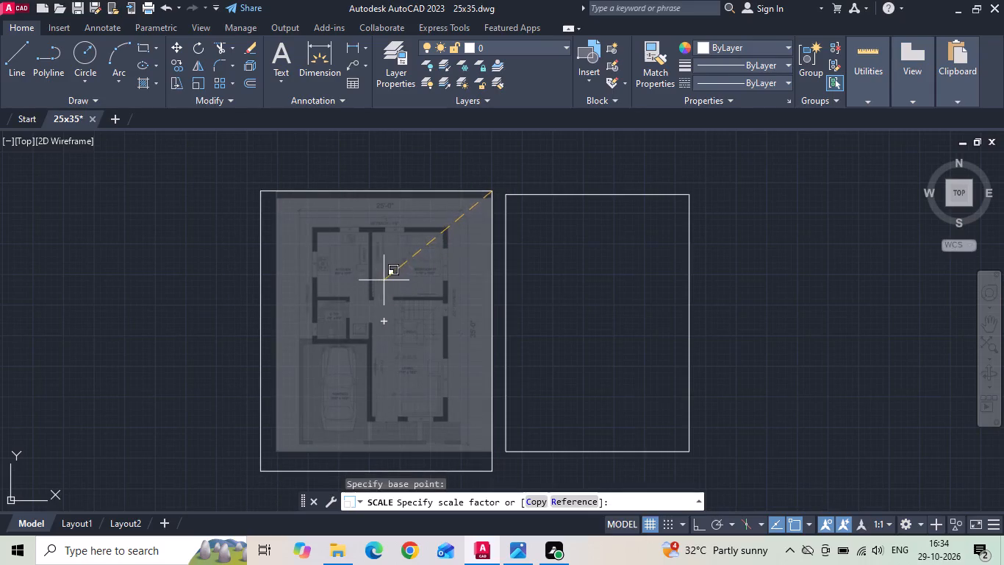
left_click(384, 280)
Move the ground floor image slightly upward, keeping it beside the 25' by 35' rectangle.
left_click_drag(433, 176, 429, 192)
left_click(406, 228)
right_click(406, 228)
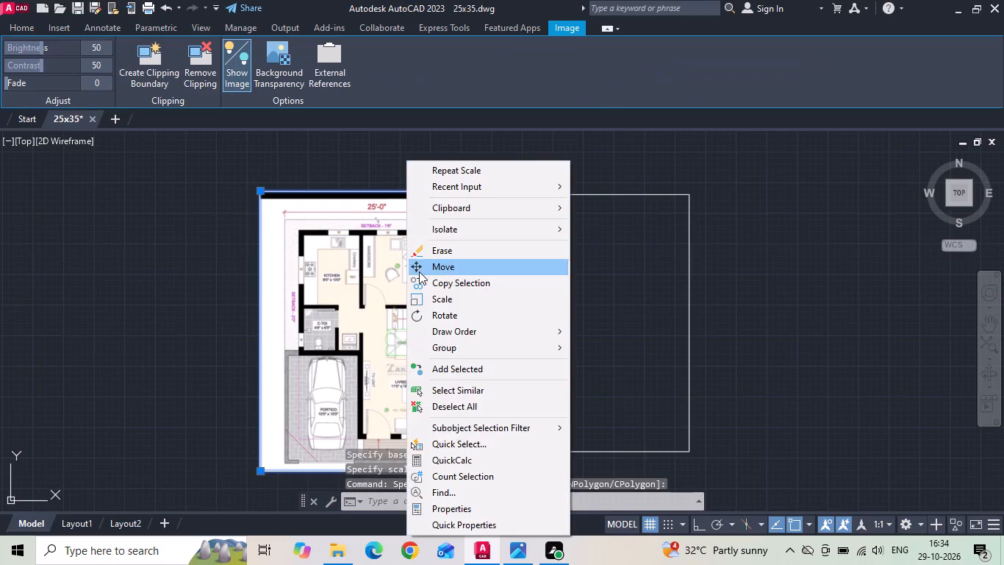
left_click(419, 271)
left_click(556, 279)
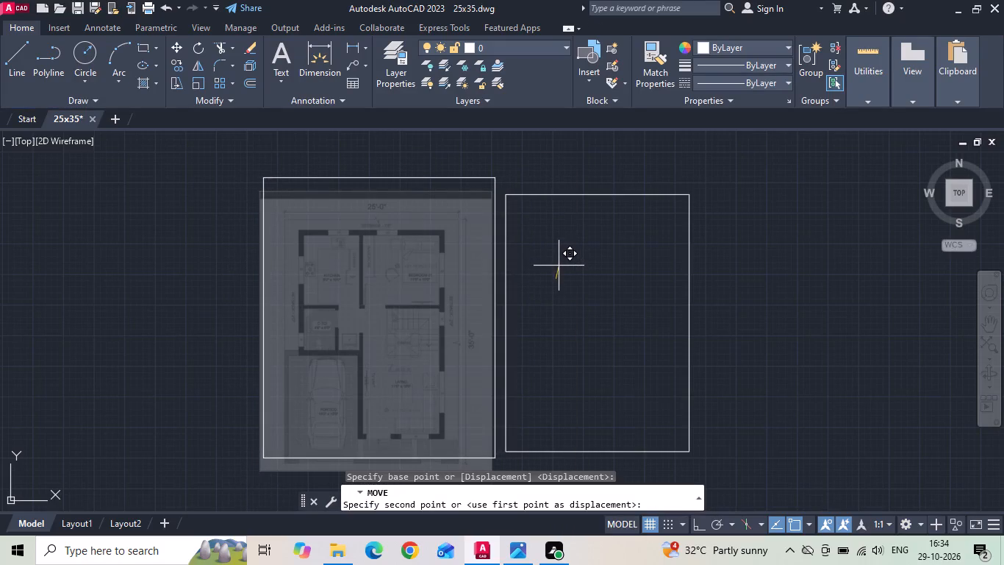
left_click(559, 266)
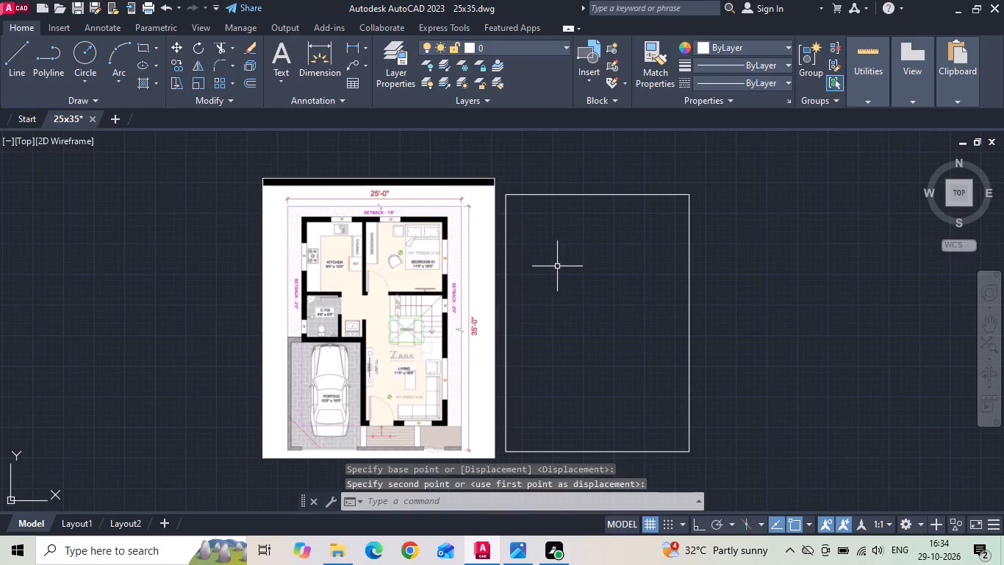
Explode the 25' by 35' rectangle into separate lines.
scroll(377, 256, "up", 1)
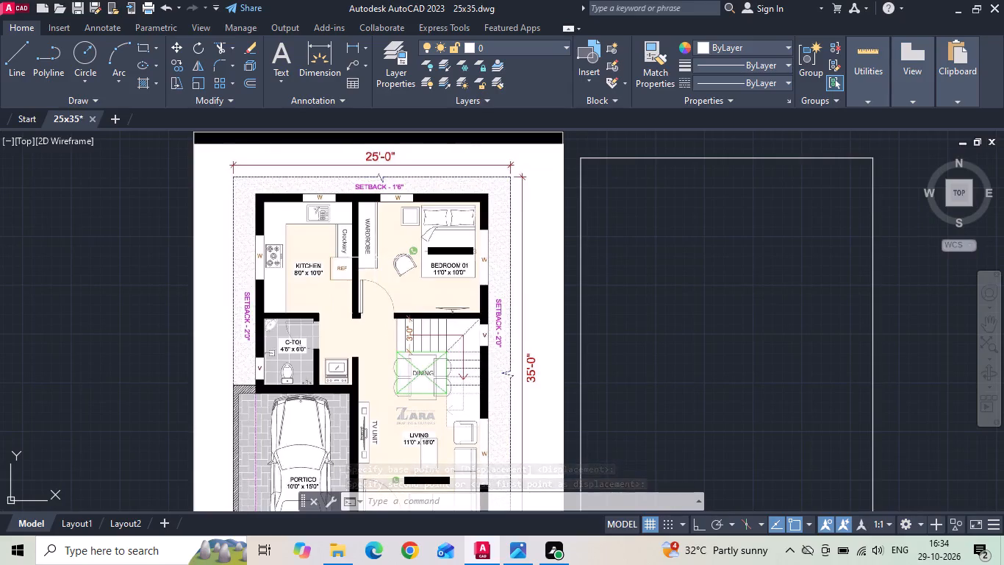
key("x")
key("space")
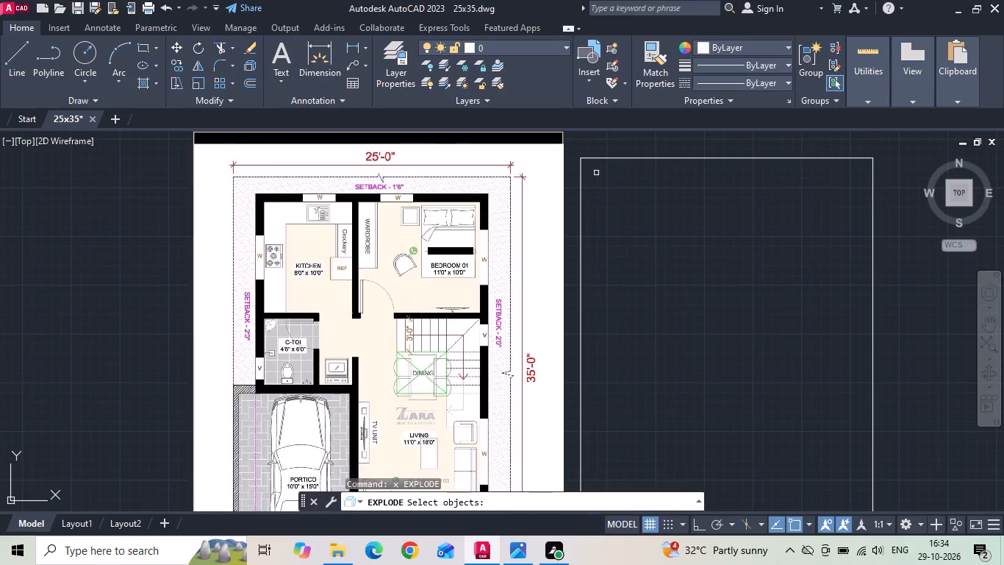
left_click(617, 156)
key("space")
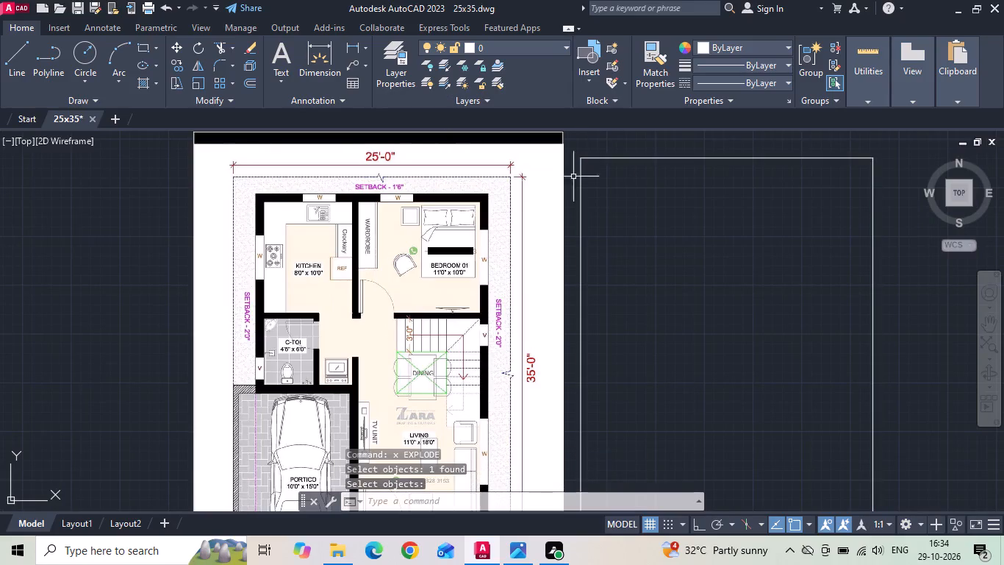
Turn Ortho on and offset the plot's top edge 1'6" inward as the setback line.
left_click(699, 527)
middle_click_drag(706, 347, 695, 346)
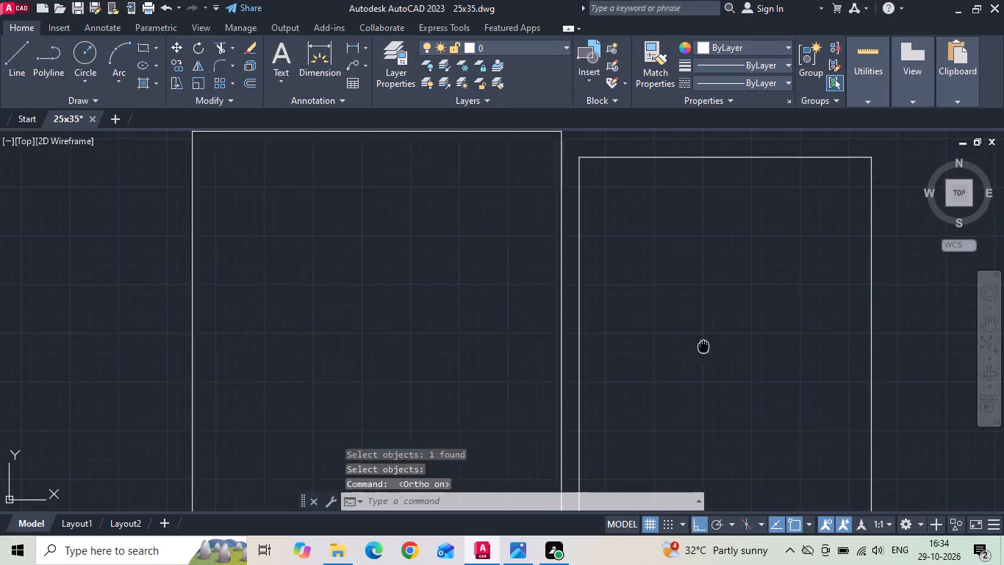
middle_click_drag(695, 346, 581, 335)
type("o 1'")
type("6")
key("space")
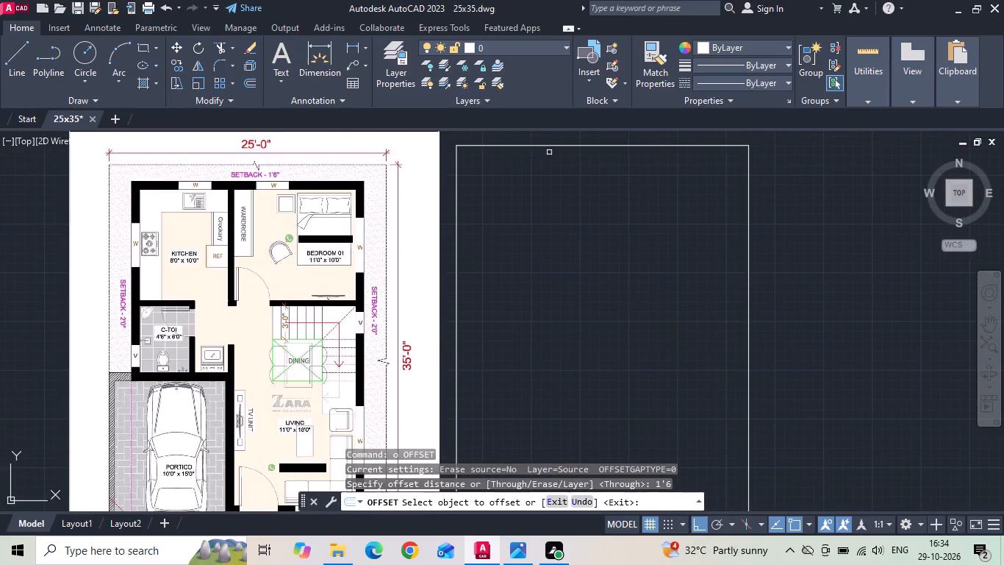
left_click(550, 145)
left_click(530, 246)
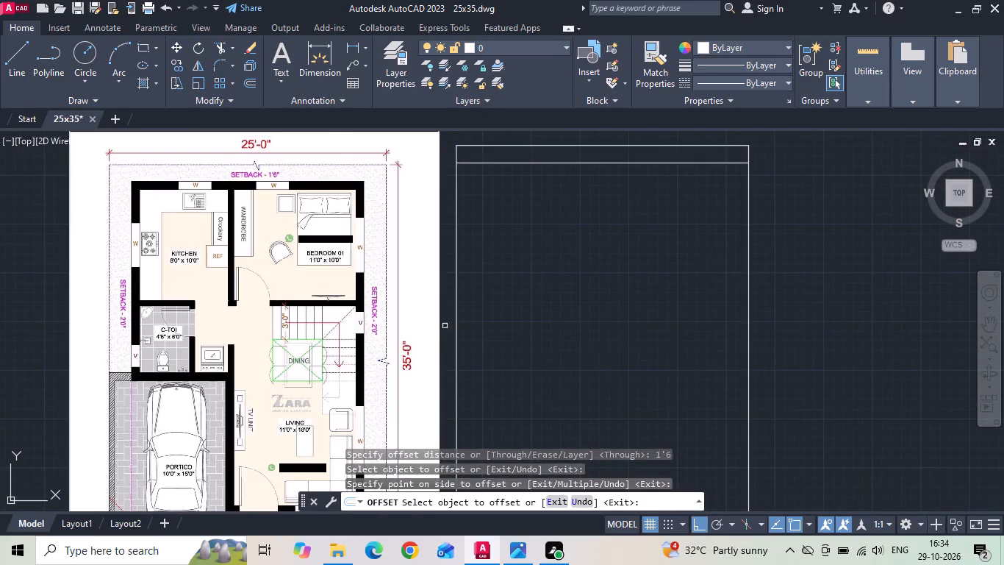
key("Escape")
Offset the plot's left and right edges 2' inward as the side setback lines.
type("o 2'")
key("Return")
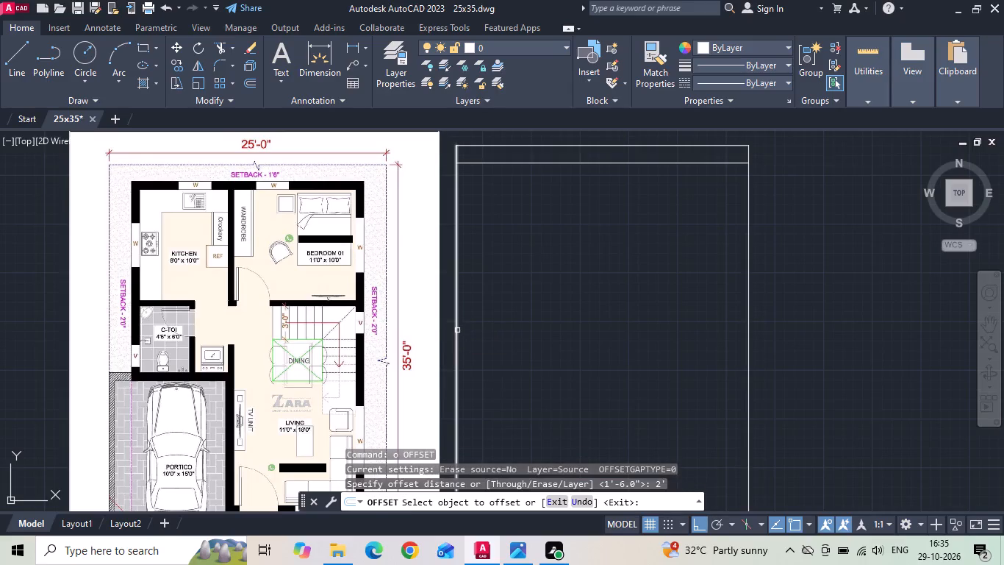
left_click_drag(457, 330, 465, 327)
left_click(596, 297)
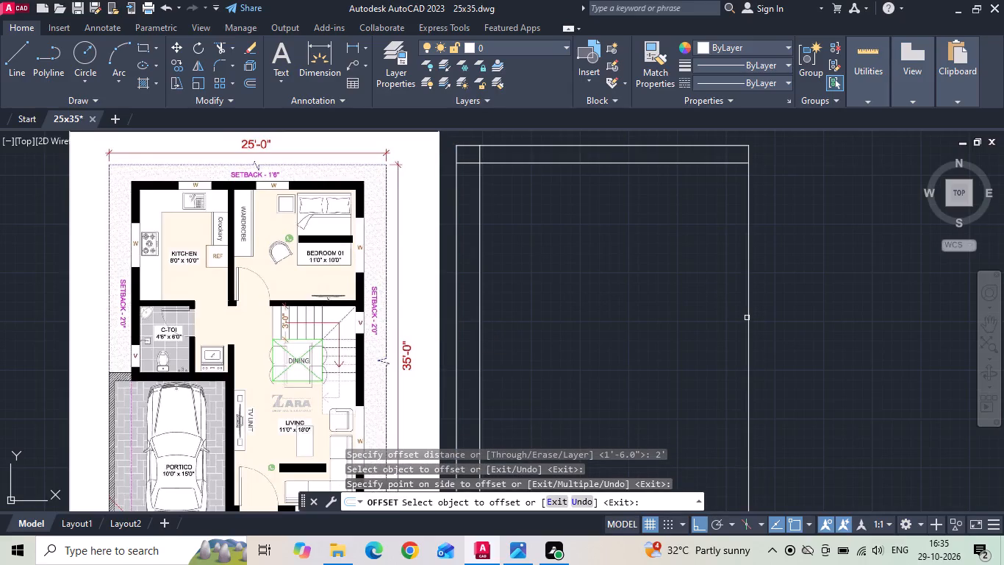
left_click(747, 320)
left_click(650, 321)
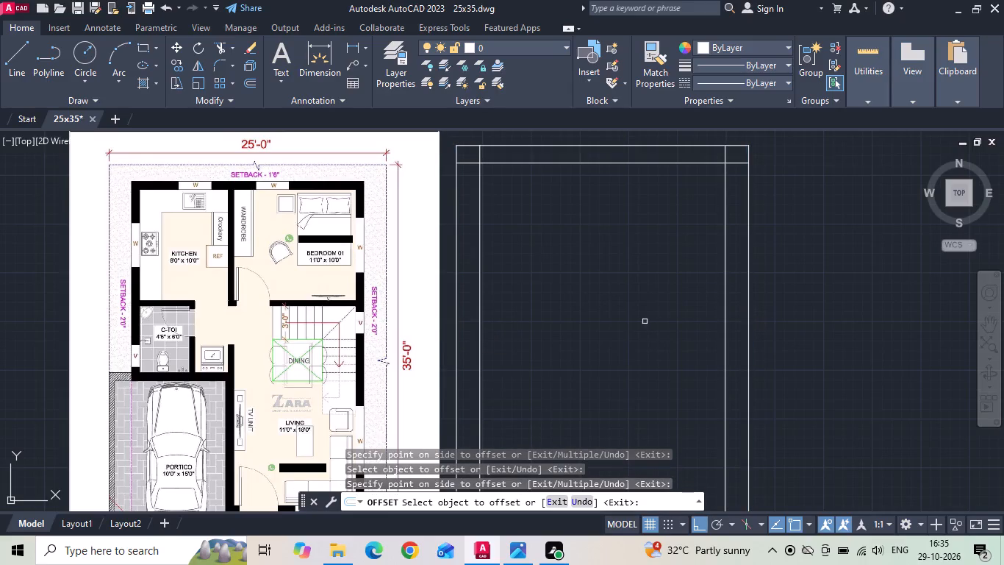
key("Escape")
Offset the left, top and right setback lines 9" inward to form the outer wall thickness.
type("o 9")
key("space")
left_click_drag(479, 269, 496, 261)
left_click(564, 232)
left_click_drag(537, 164, 537, 182)
left_click(527, 246)
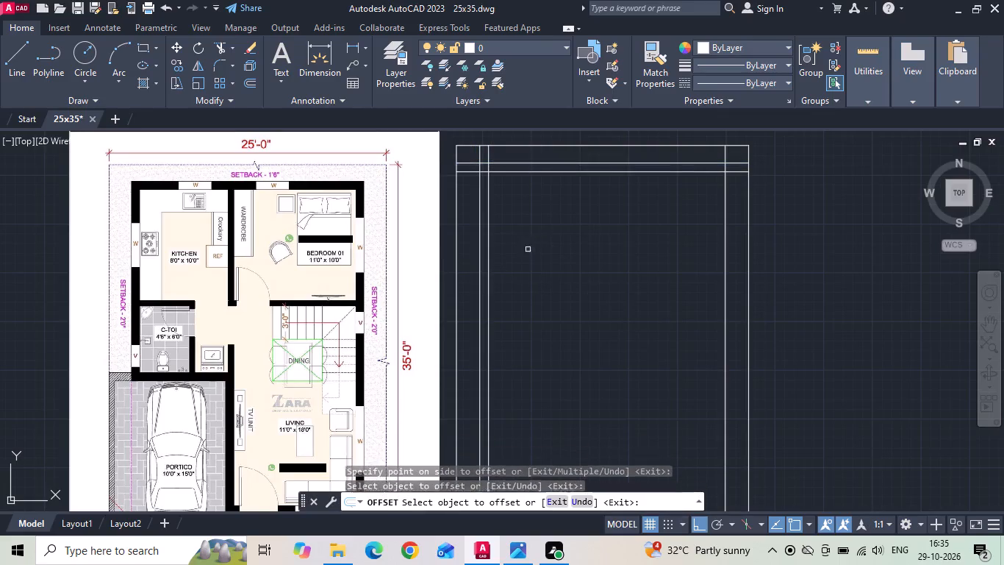
left_click(725, 274)
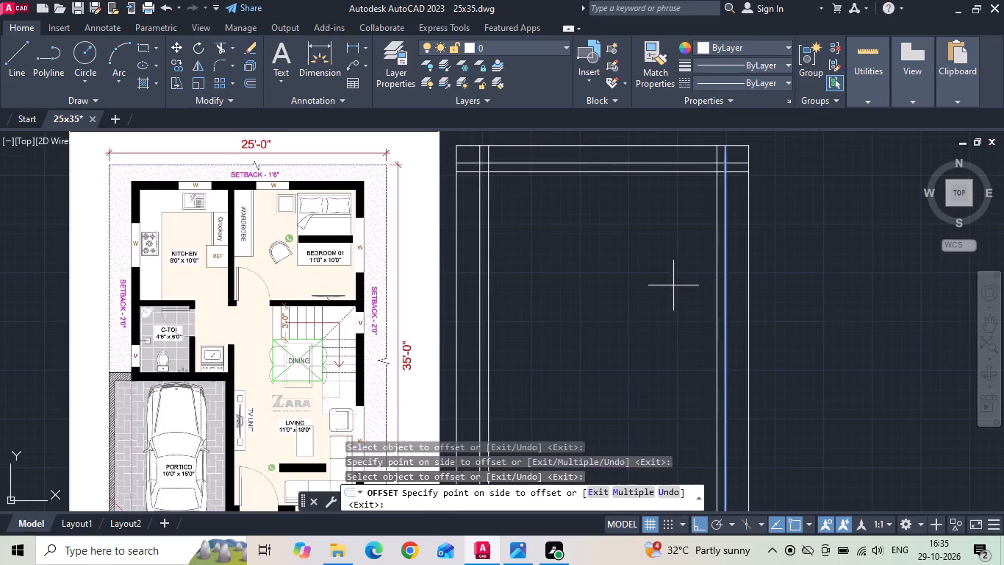
left_click(673, 285)
key("Escape")
Fillet the outer and inner wall lines at both upper corners with zero radius so they meet squarely.
type("f")
key("space")
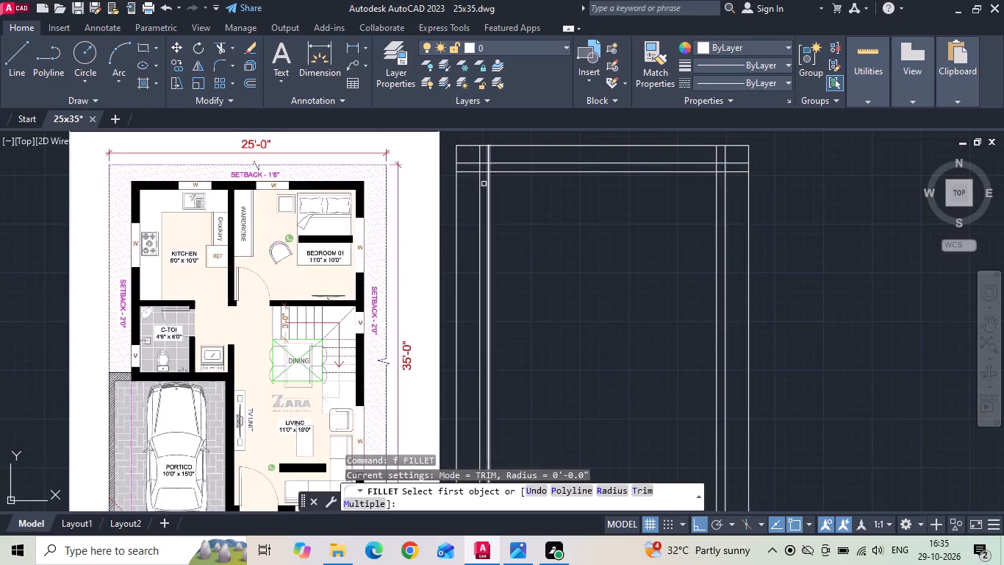
left_click(481, 191)
left_click(502, 162)
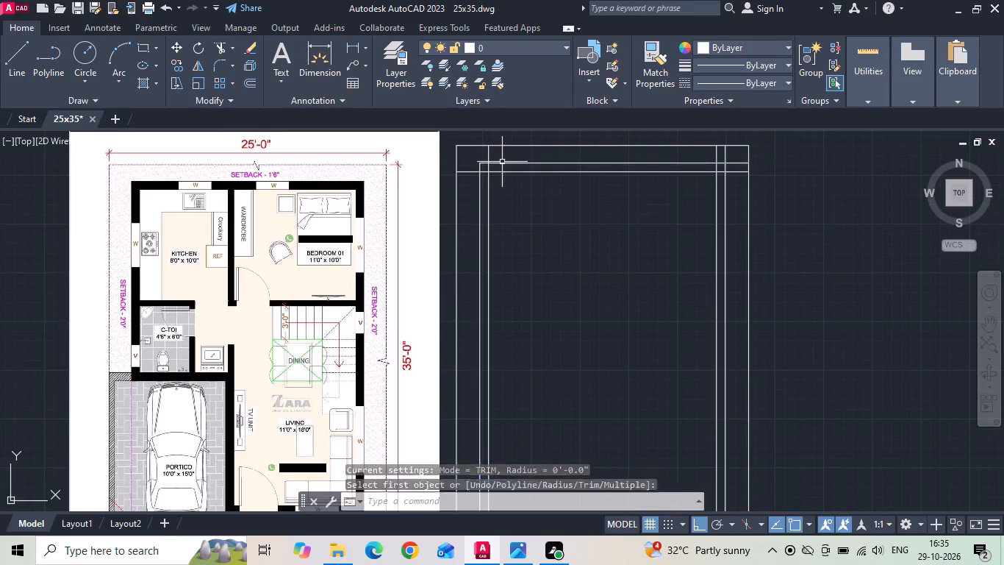
key("space")
left_click(498, 170)
left_click(489, 195)
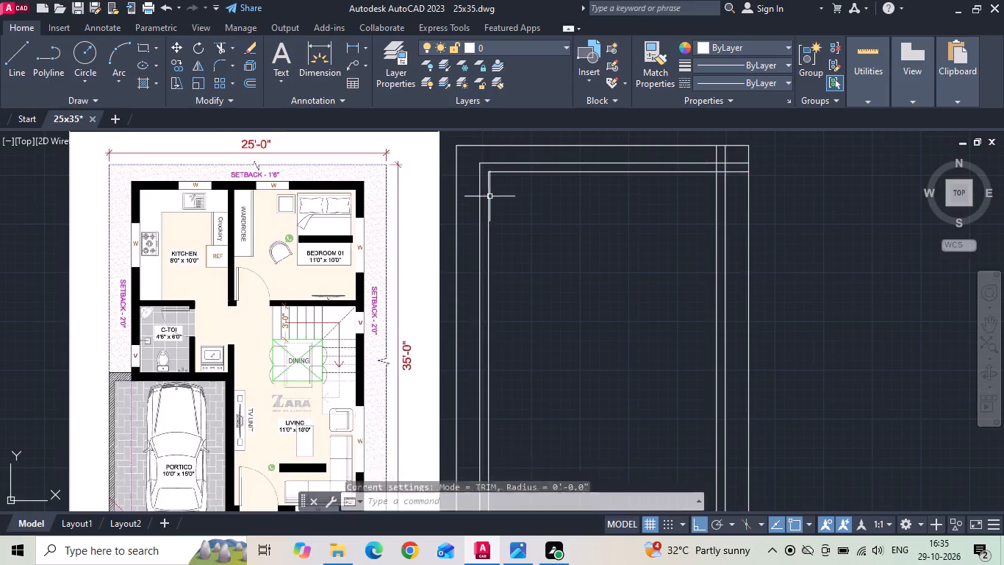
key("space")
left_click(682, 171)
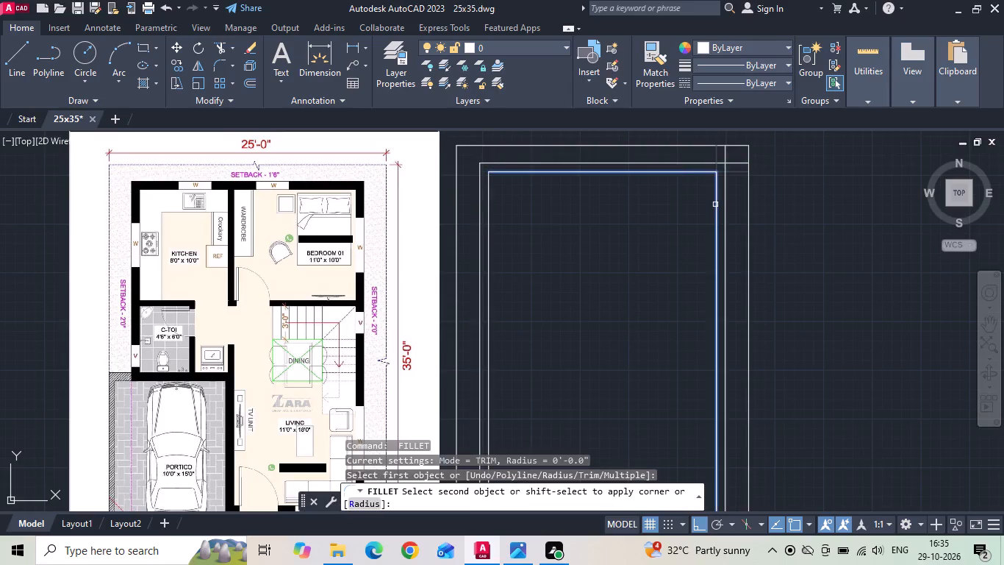
left_click(715, 205)
key("space")
left_click(707, 162)
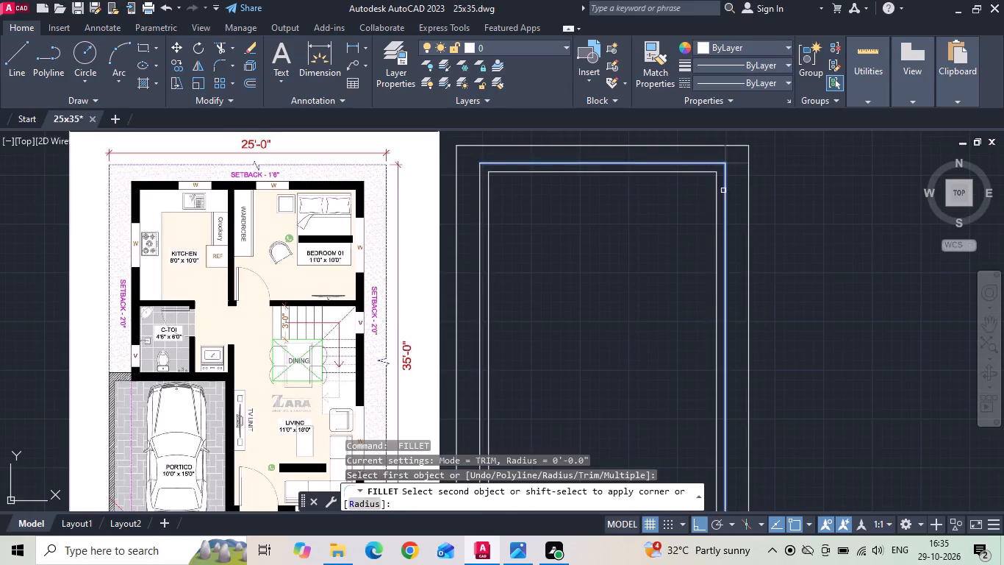
left_click(725, 194)
key("Escape")
Save the drawing.
key("ctrl+s")
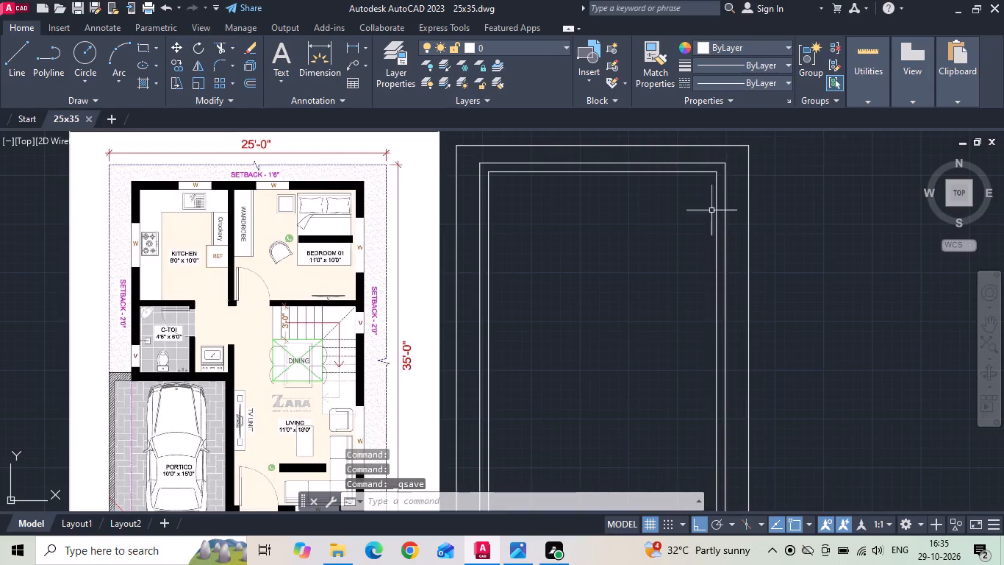
Offset the inner top wall line 10' downward for the kitchen and bedroom depth.
type("o 1")
type("0'")
key("Return")
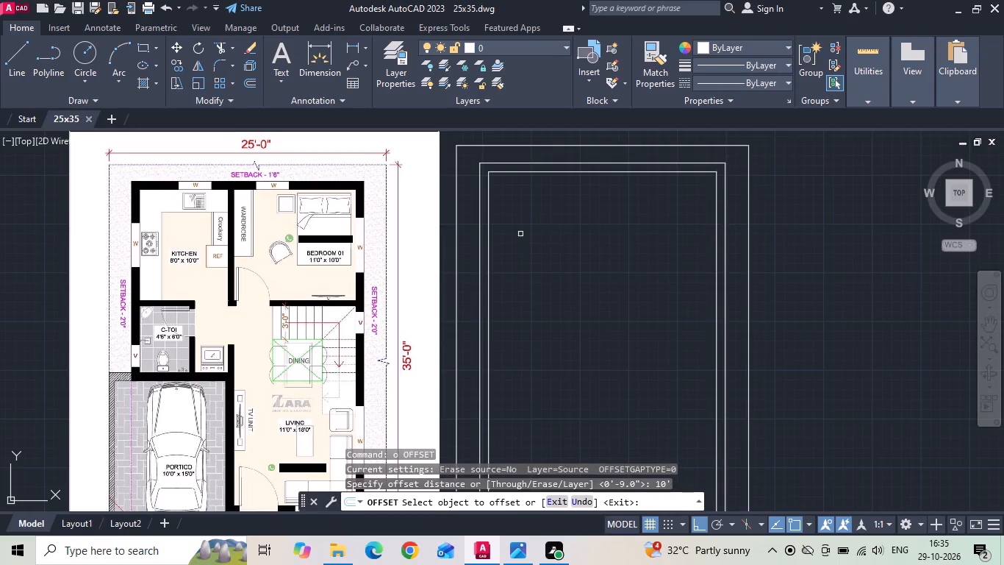
left_click(568, 172)
left_click(567, 232)
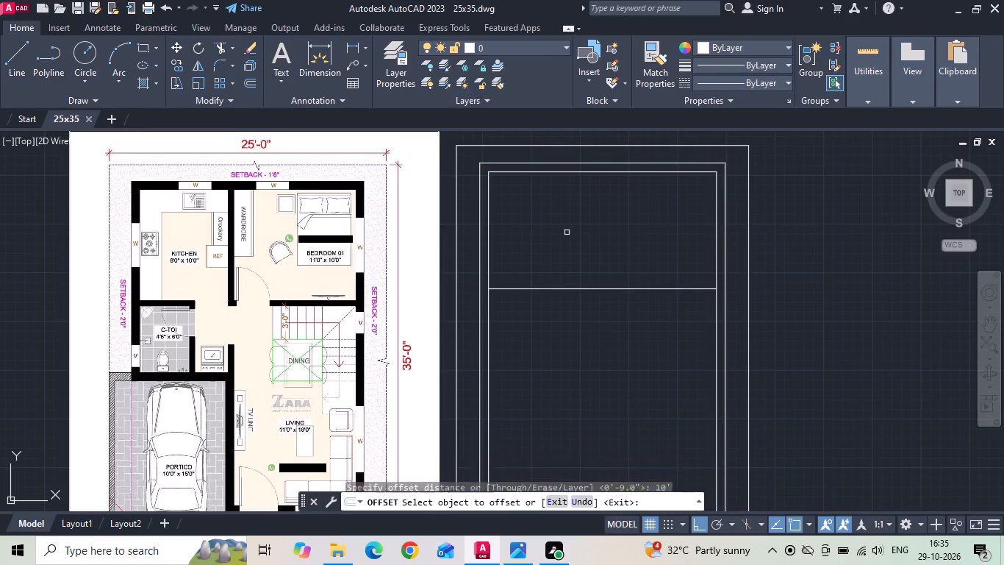
key("Escape")
Offset the new horizontal room line 6" downward to give the interior wall its thickness.
type("o")
key("space")
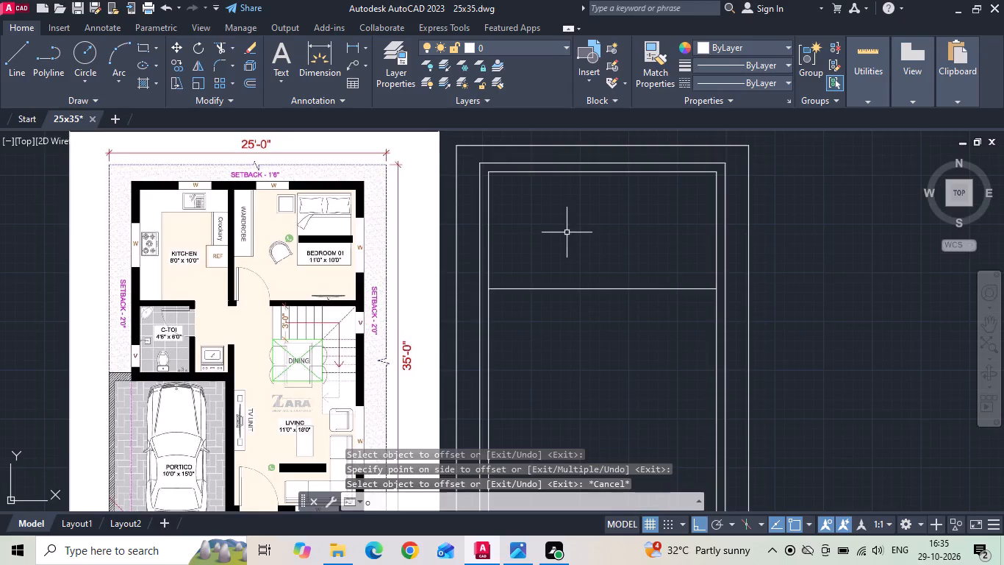
type("6")
key("space")
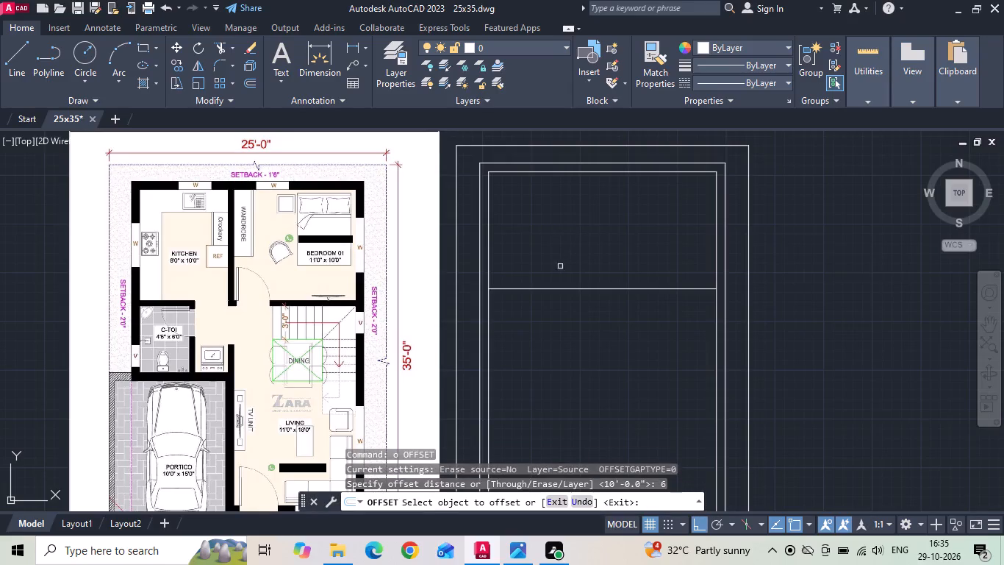
left_click_drag(544, 289, 543, 299)
left_click(538, 323)
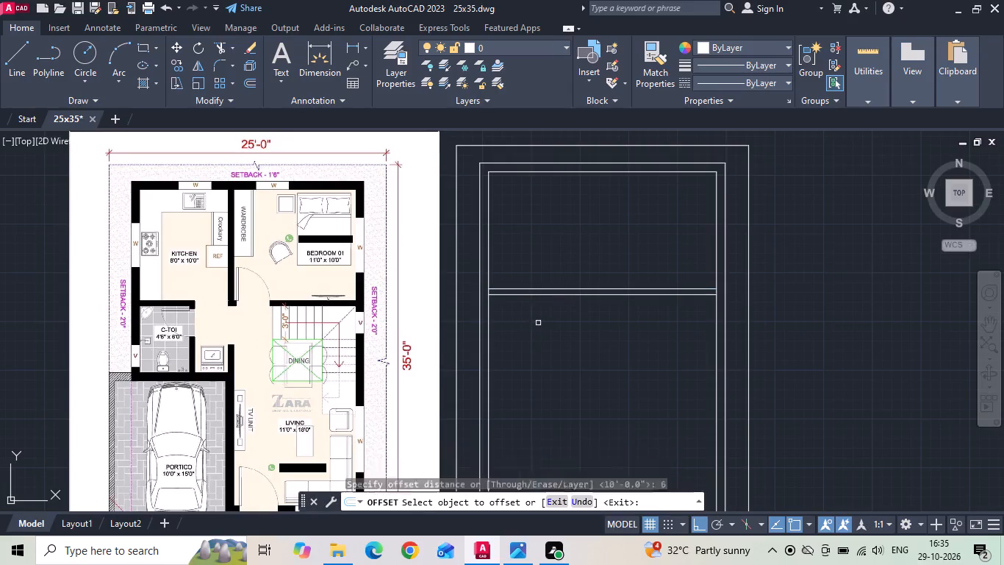
key("Escape")
Offset the inner right wall line 11' to the left for the bedroom width.
key("o")
key("space")
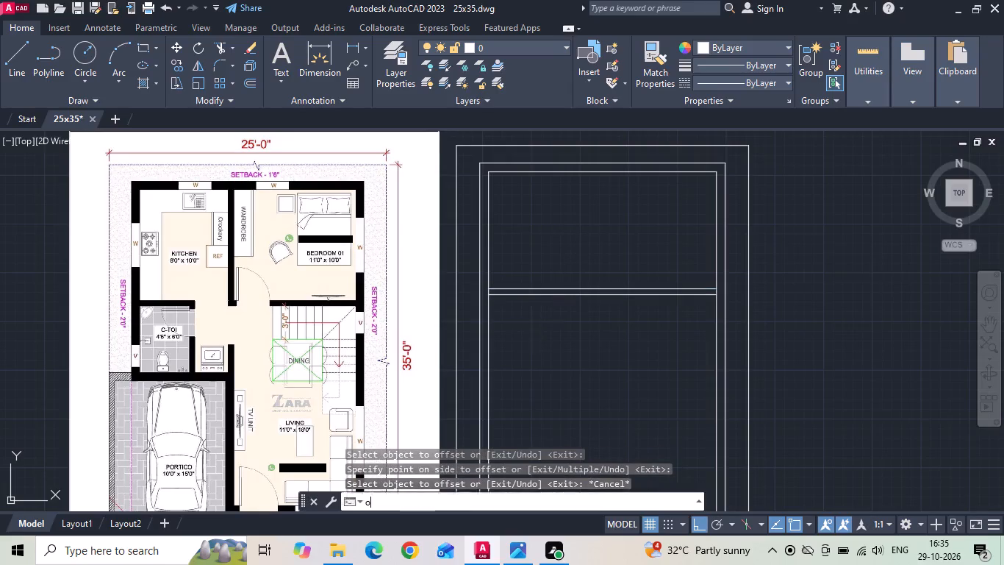
type("11")
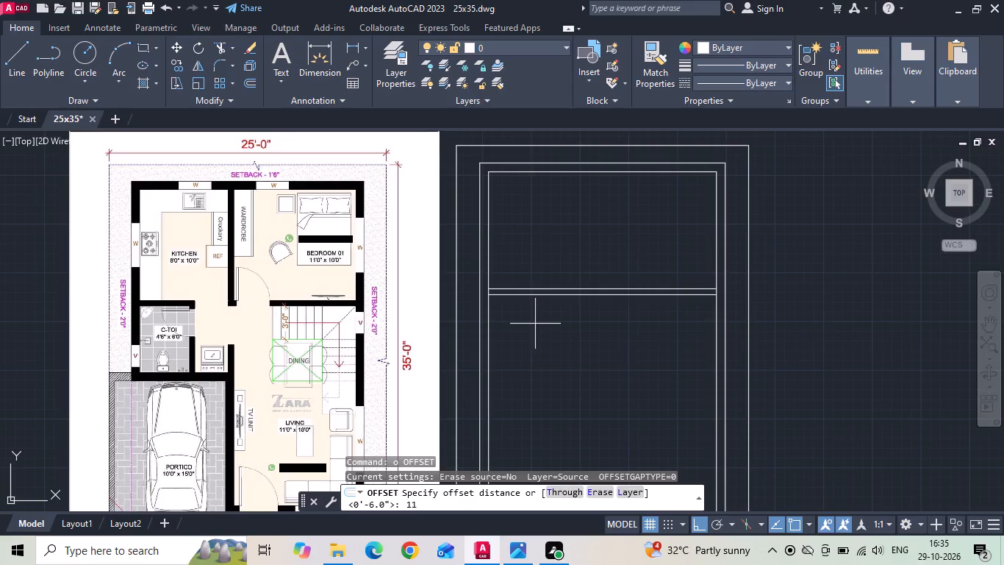
key("apostrophe")
key("Return")
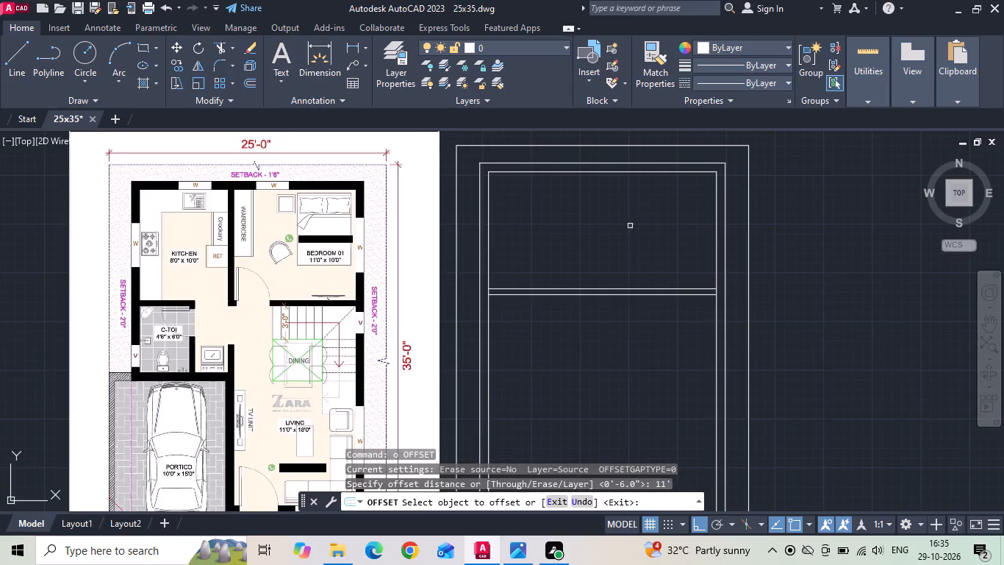
left_click(717, 259)
left_click(588, 241)
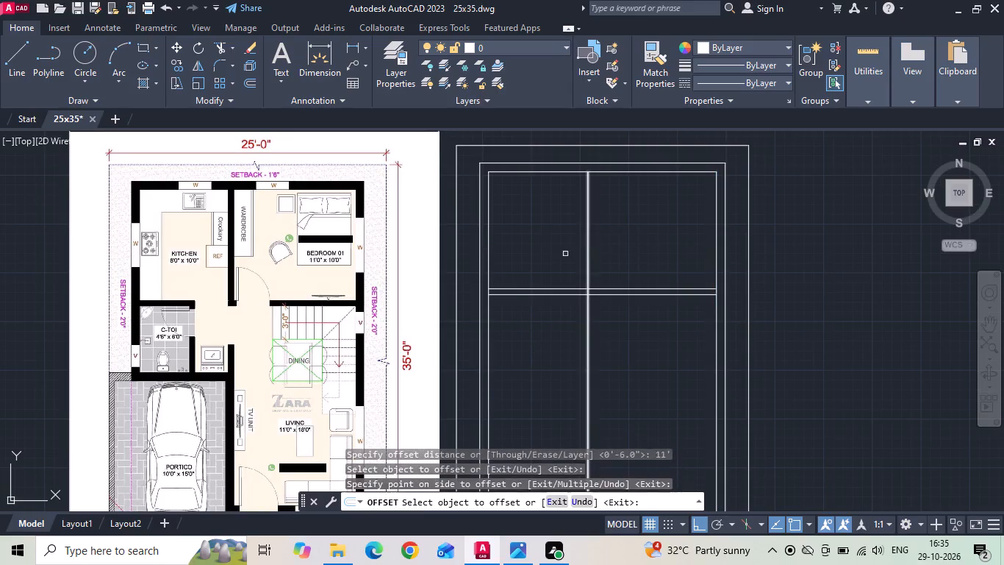
key("Escape")
Measure the kitchen's width from the inner left wall line to the vertical partition line with a linear dimension.
left_click(348, 46)
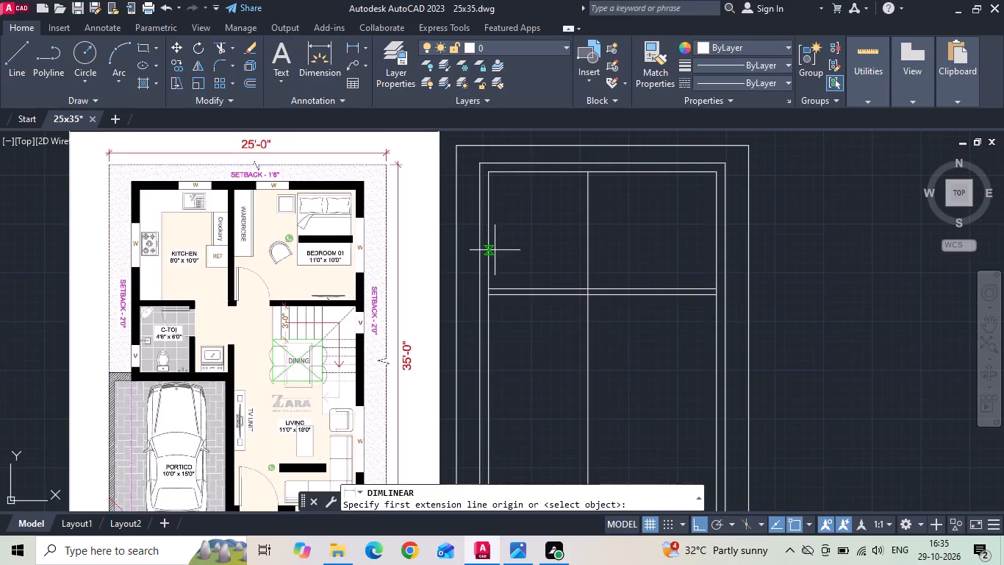
left_click(488, 245)
left_click(590, 241)
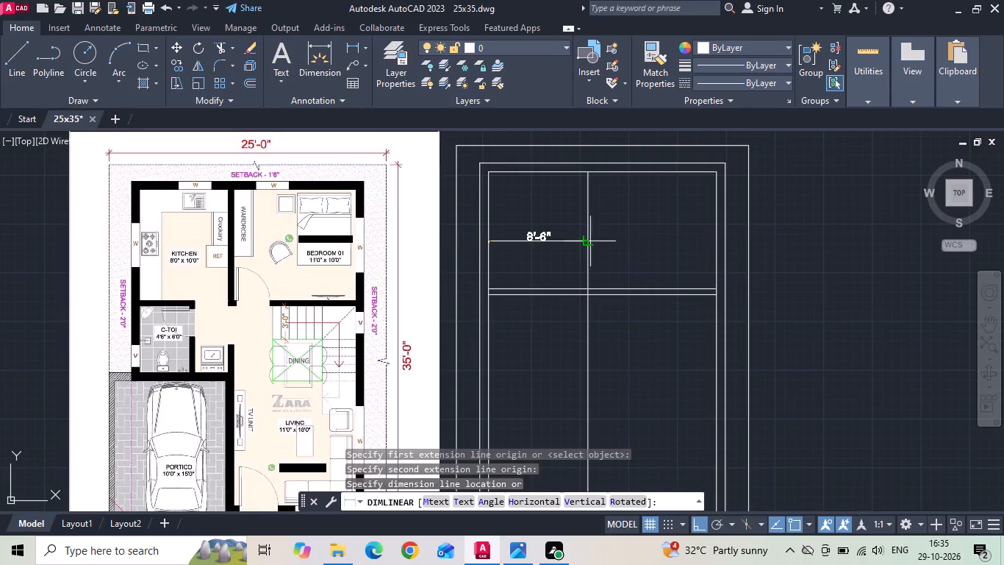
scroll(583, 240, "up", 2)
key("Escape")
Offset the vertical partition line 6" toward the kitchen to form the wall between kitchen and bedroom.
type("o")
key("space")
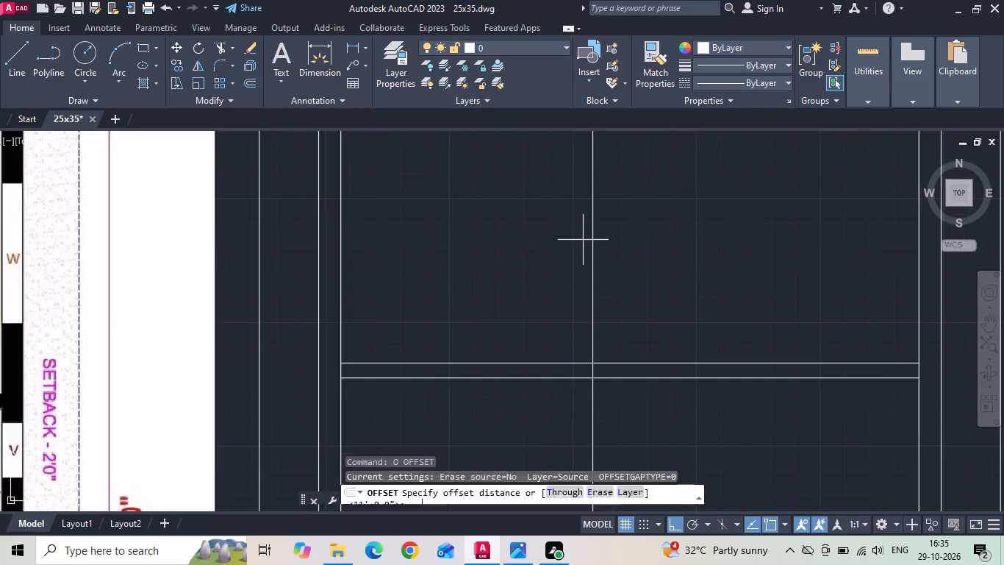
type("6")
key("space")
scroll(582, 240, "down", 1)
left_click_drag(587, 205, 587, 205)
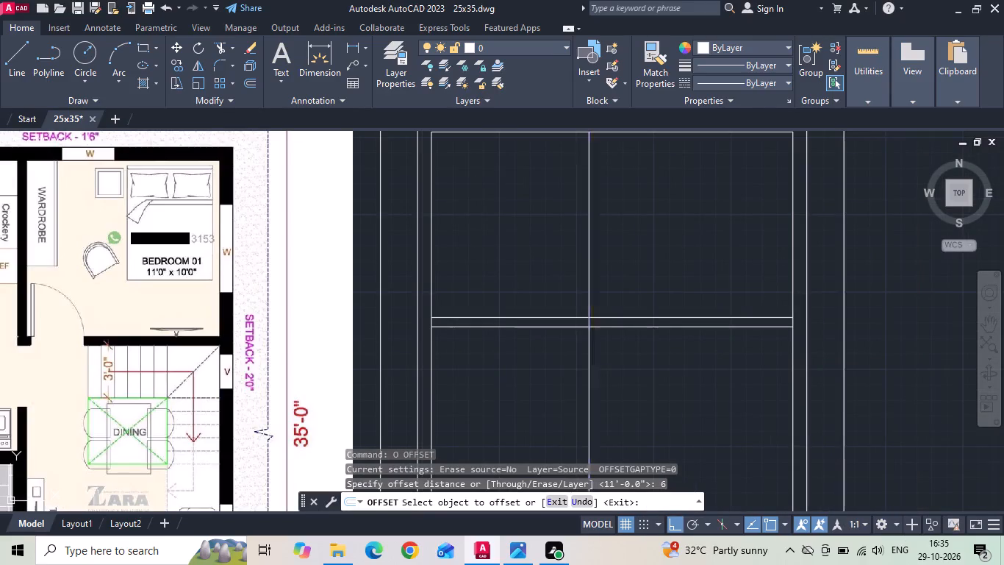
left_click_drag(587, 205, 564, 210)
left_click(541, 215)
scroll(544, 212, "down", 1)
middle_click_drag(528, 219, 535, 204)
key("Escape")
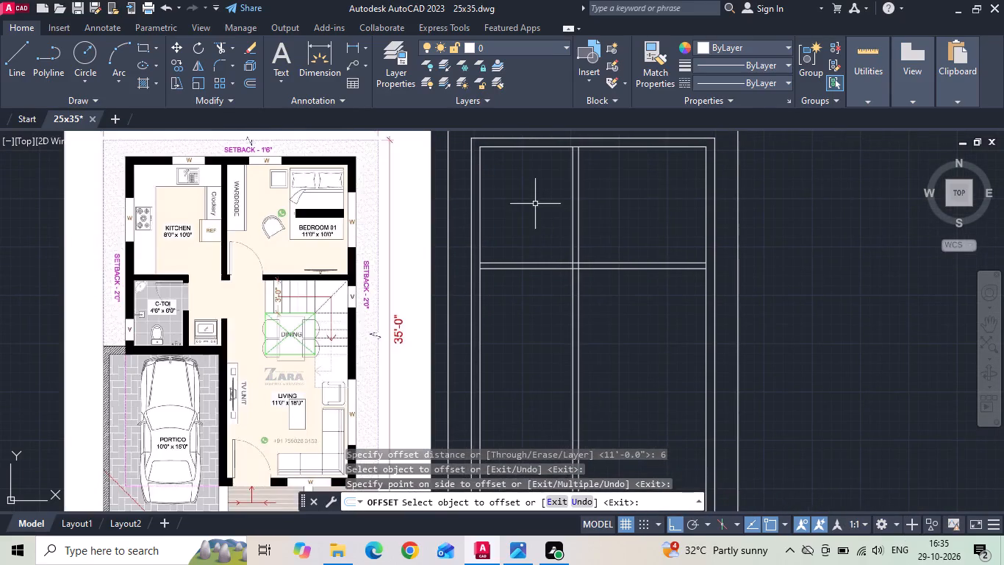
Offset the lower line of the horizontal interior wall 6' downward for the toilet's depth.
type("o")
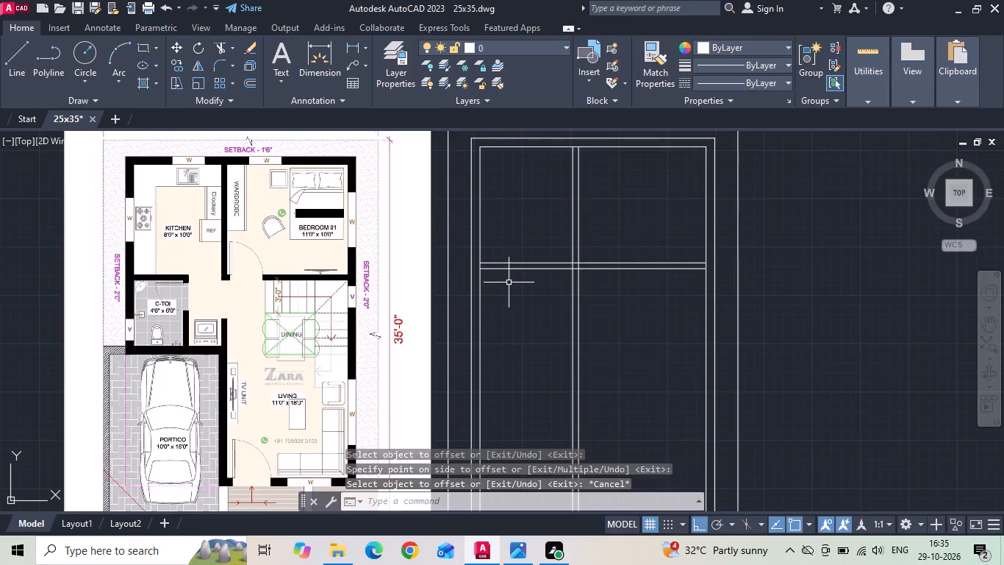
key("space")
type("6'")
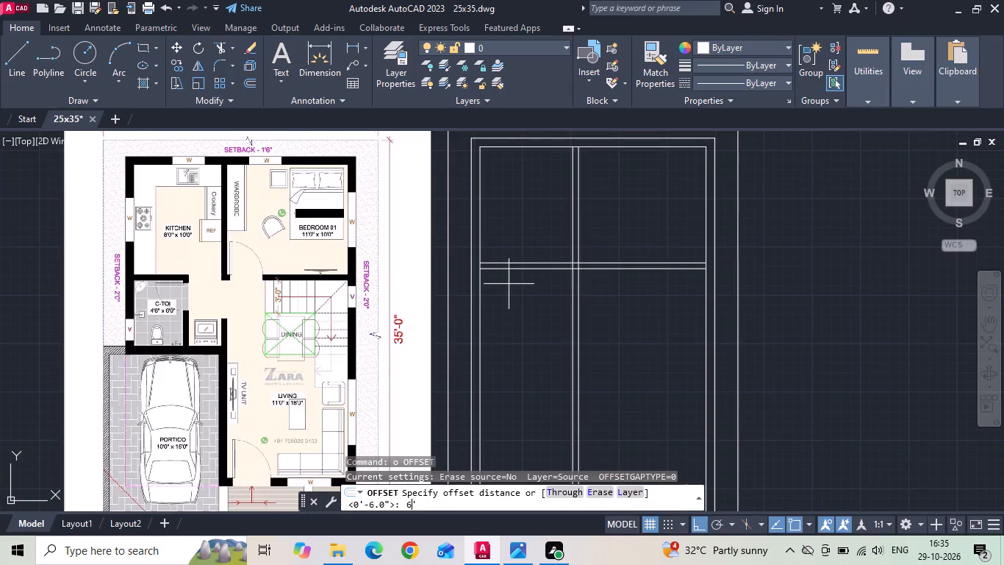
key("Return")
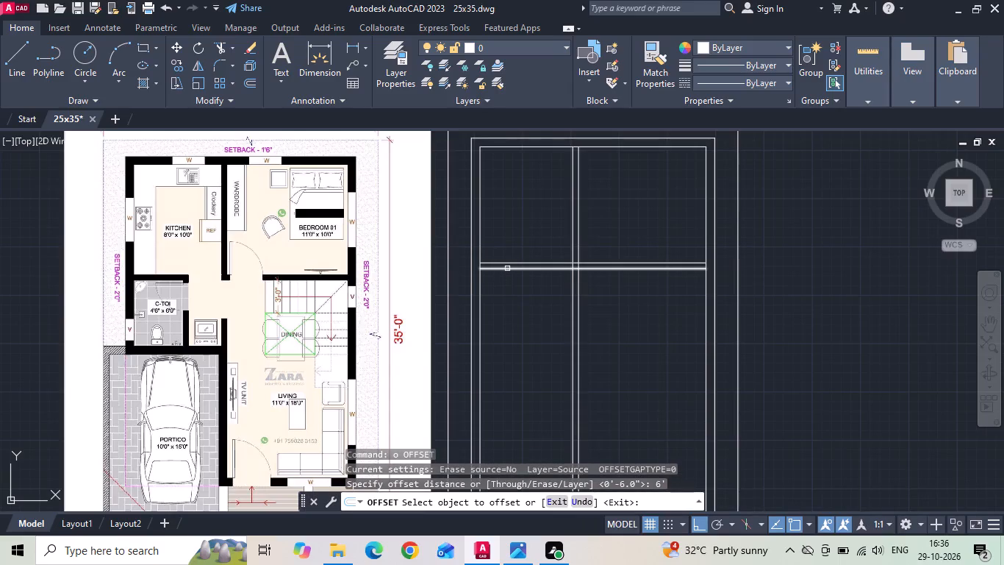
left_click(507, 269)
left_click(489, 338)
key("Escape")
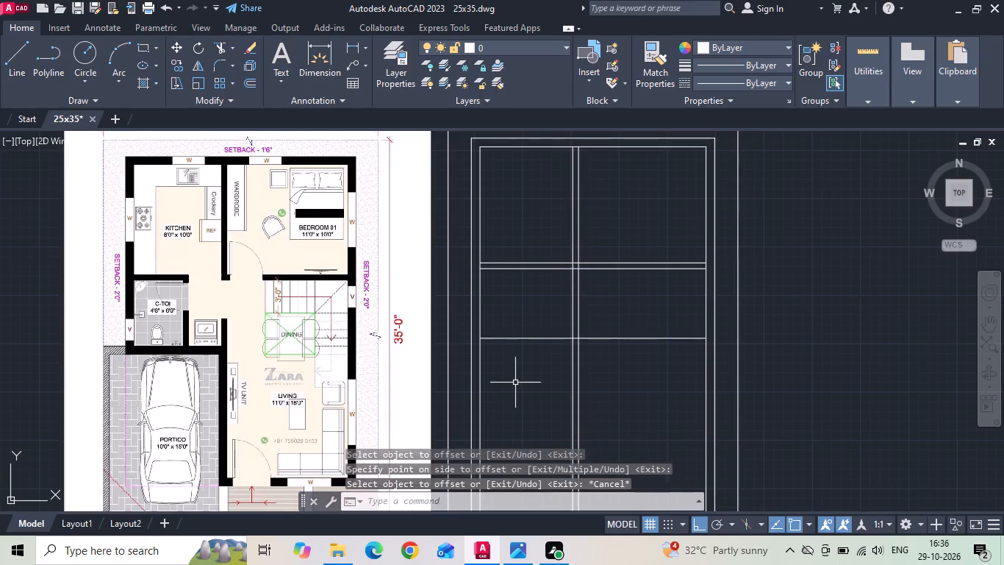
Offset the new horizontal line below the toilet 9" downward to form the wall above the portico.
type("o")
key("space")
key("9")
key("space")
middle_click_drag(514, 351, 505, 280)
left_click(505, 269)
left_click(501, 308)
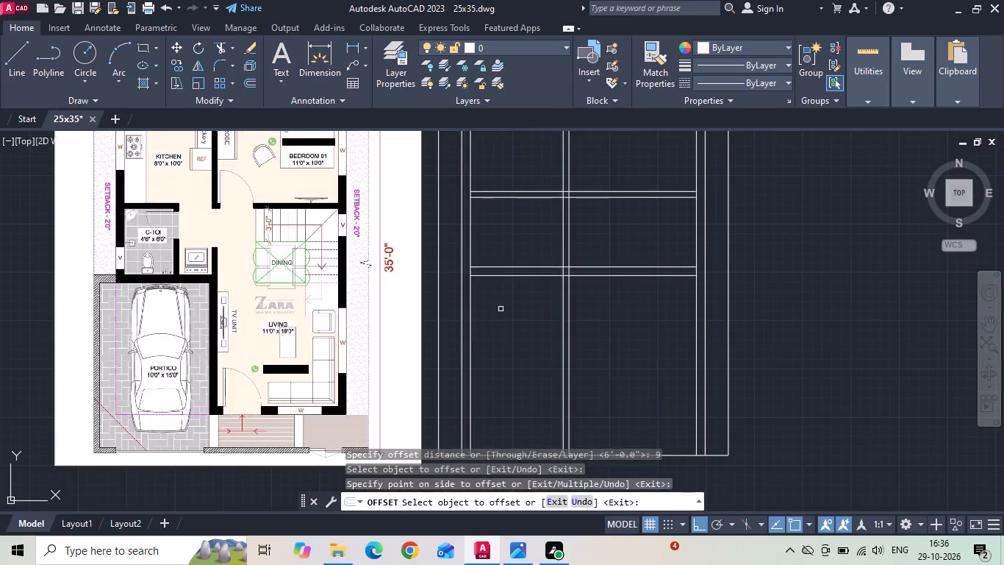
key("Escape")
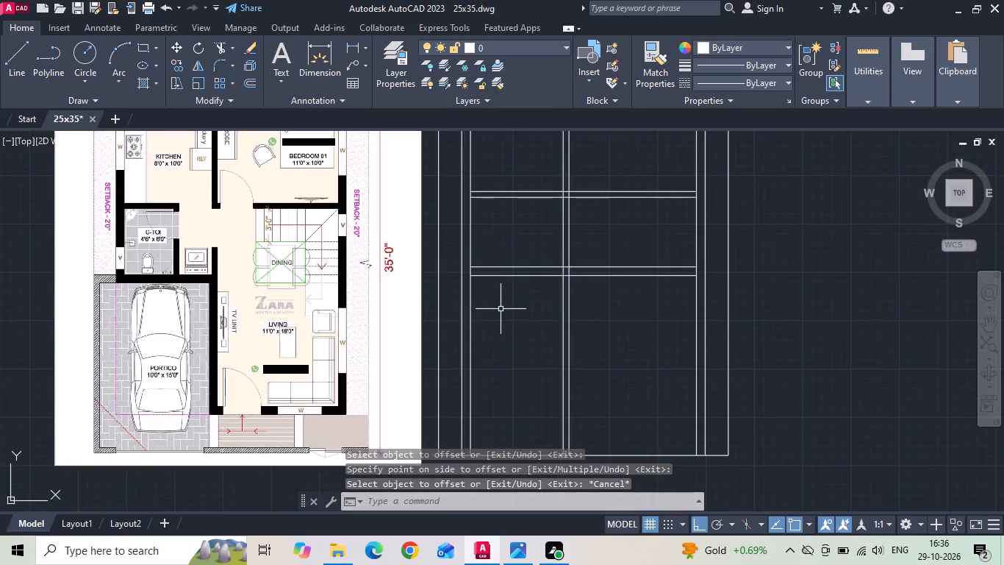
Extend both lines of the wall above the portico leftward through the outer wall to the plot boundary.
type("ex")
key("space")
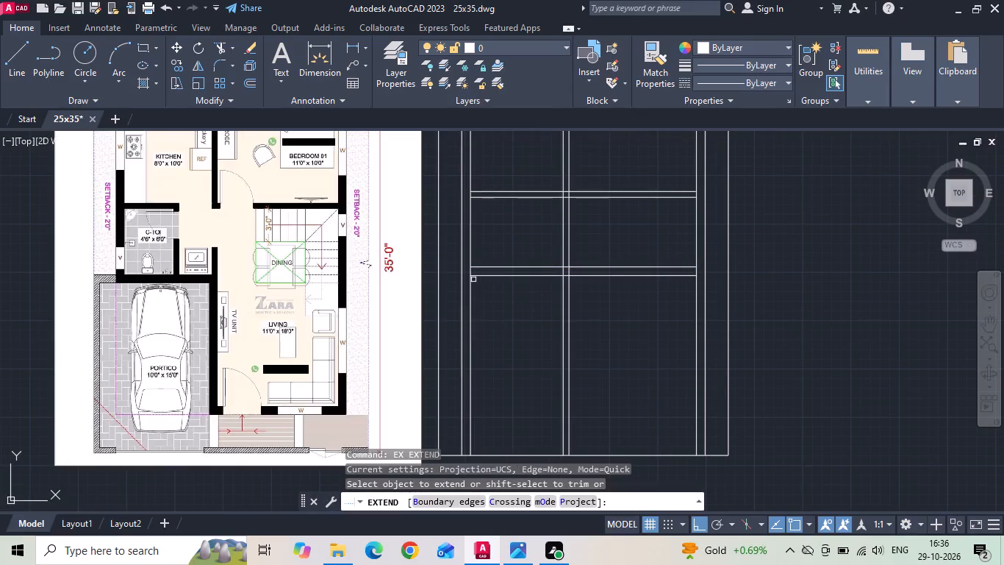
left_click(479, 272)
left_click(482, 288)
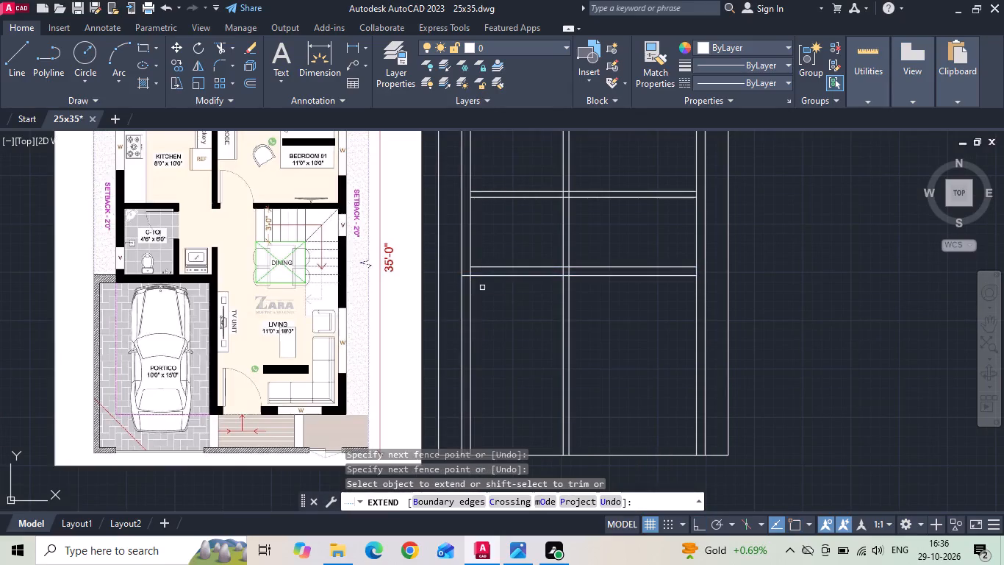
left_click(477, 276)
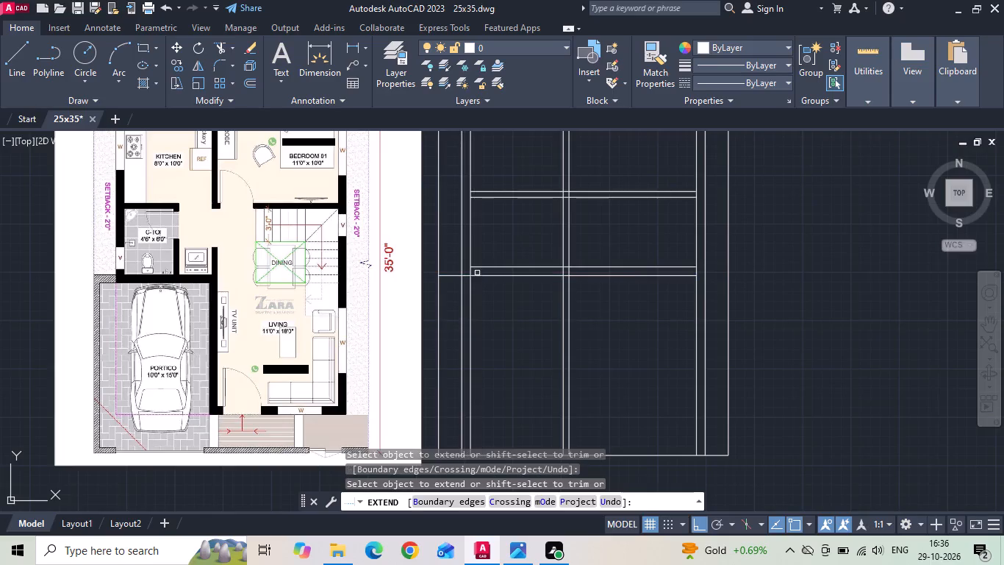
left_click(478, 268)
left_click(478, 263)
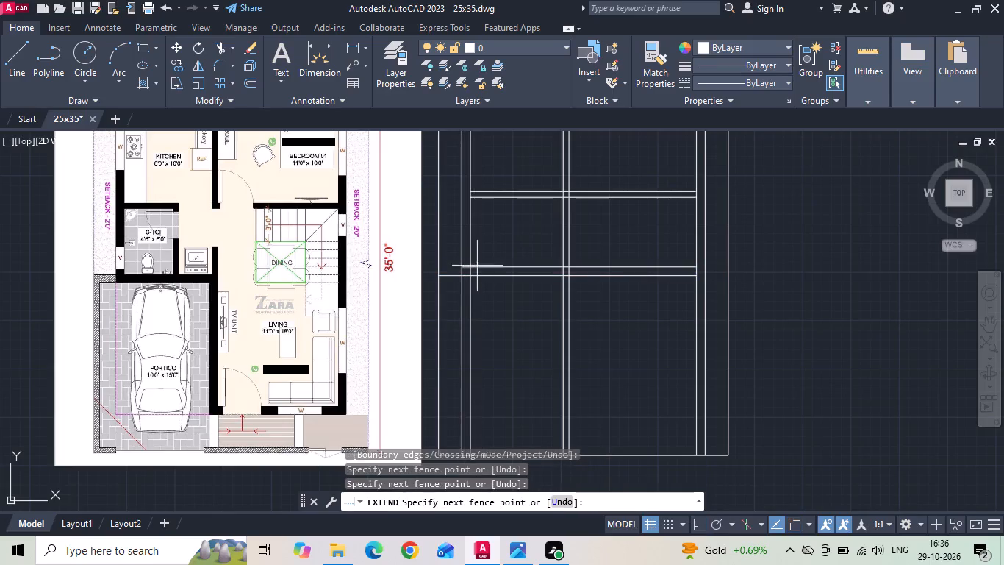
left_click(476, 266)
left_click(476, 268)
key("Escape")
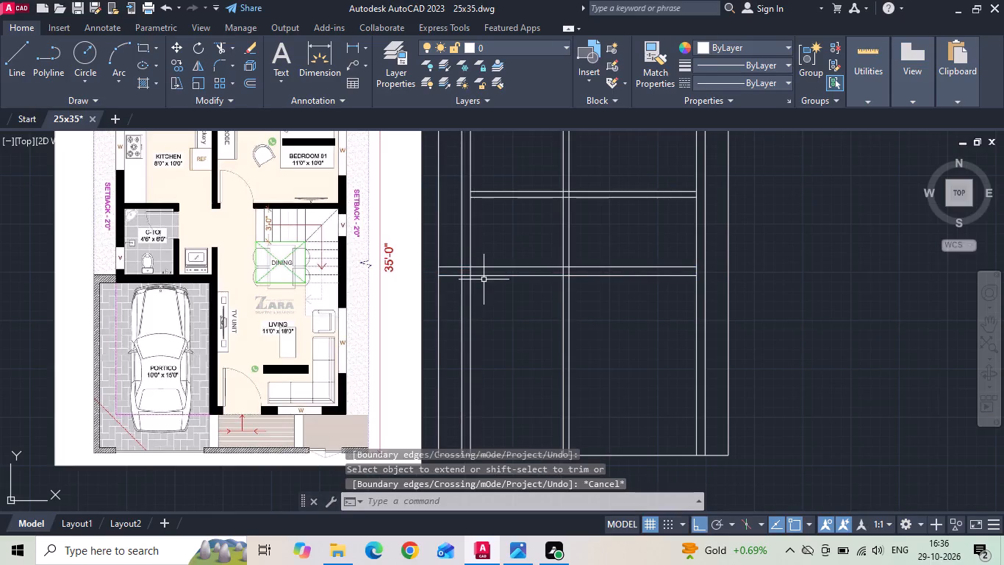
Trim the left outer wall lines below the wall above the portico and clean up their corner junction.
type("tr")
key("space")
key("space")
left_click_drag(480, 305, 456, 333)
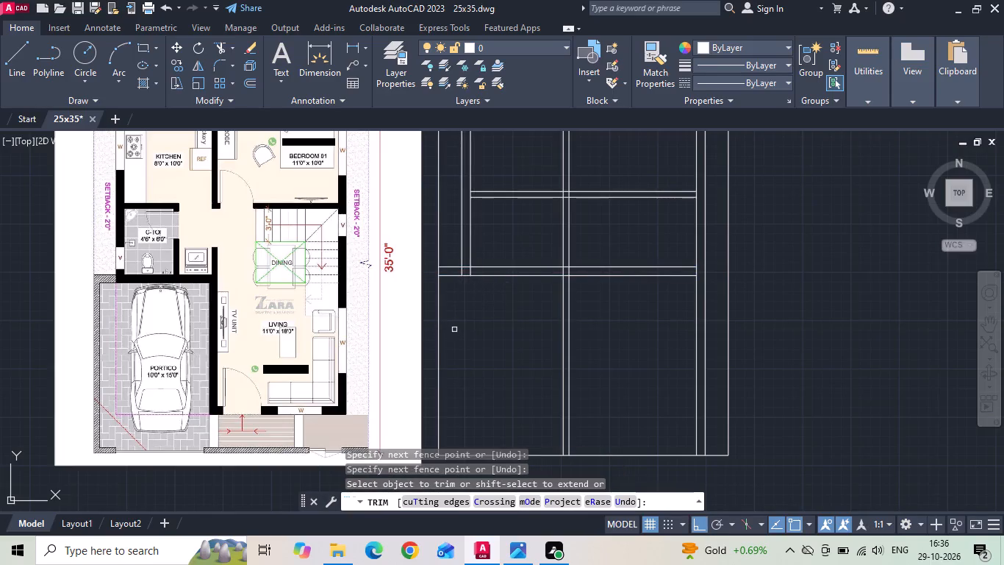
scroll(459, 271, "up", 1)
left_click(467, 266)
left_click(476, 270)
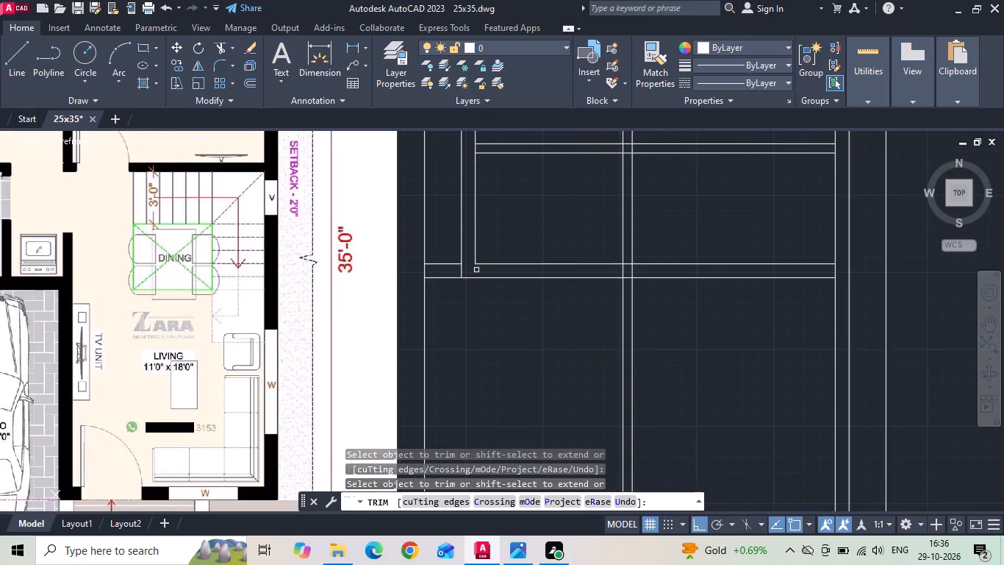
Trim the two vertical partition lines between the bedroom's lower wall and the wall above the portico.
scroll(484, 306, "down", 1)
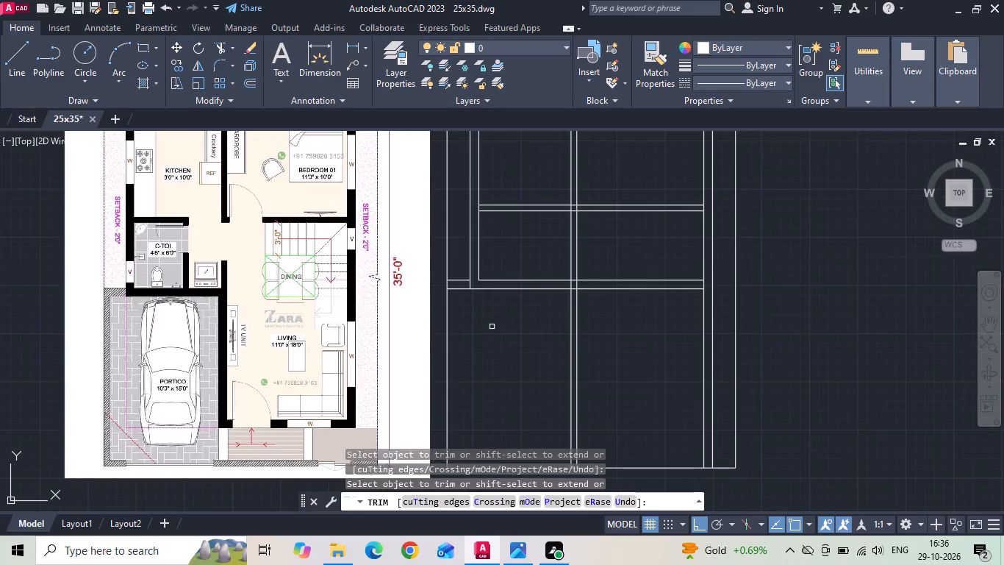
left_click_drag(592, 246, 556, 245)
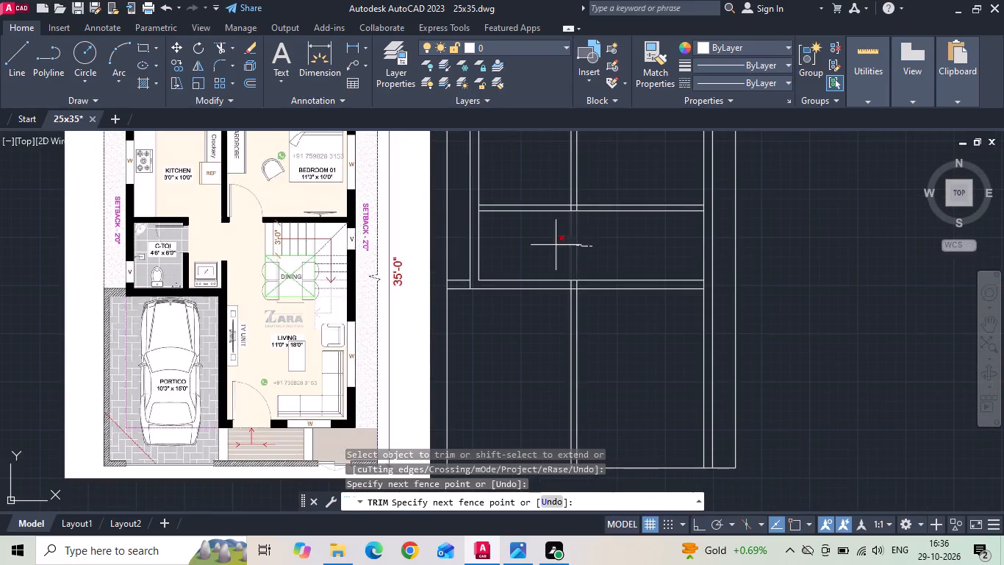
key("Escape")
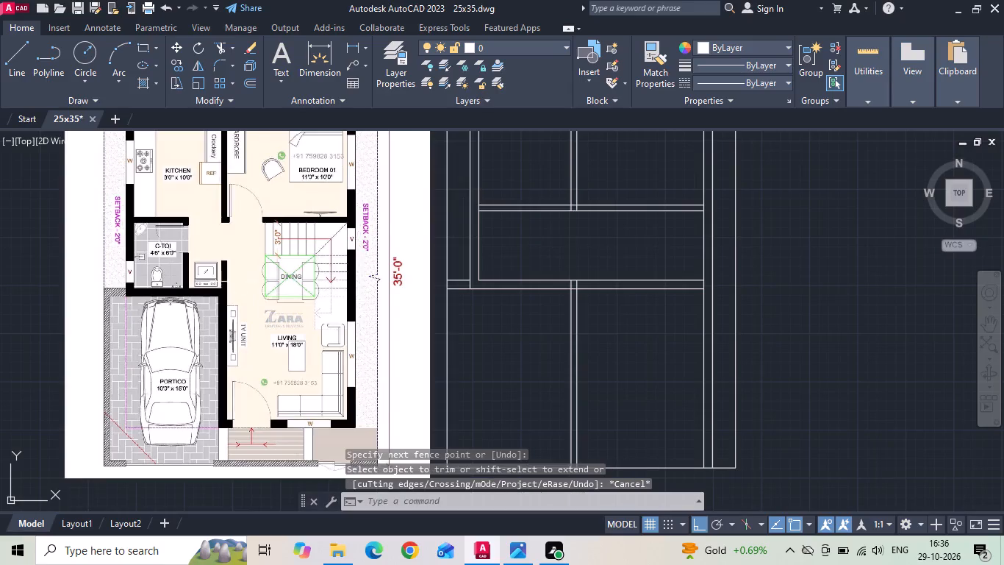
Check the vertical distance between the kitchen's lower wall and the portico wall on the reference image using temporary lines.
scroll(218, 266, "up", 1)
type("l")
key("space")
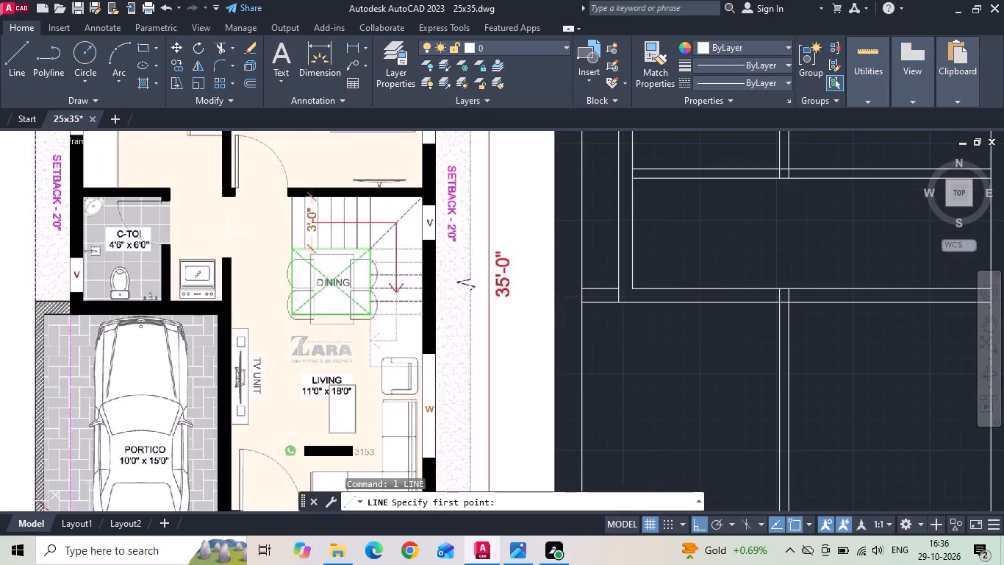
left_click_drag(231, 185, 230, 194)
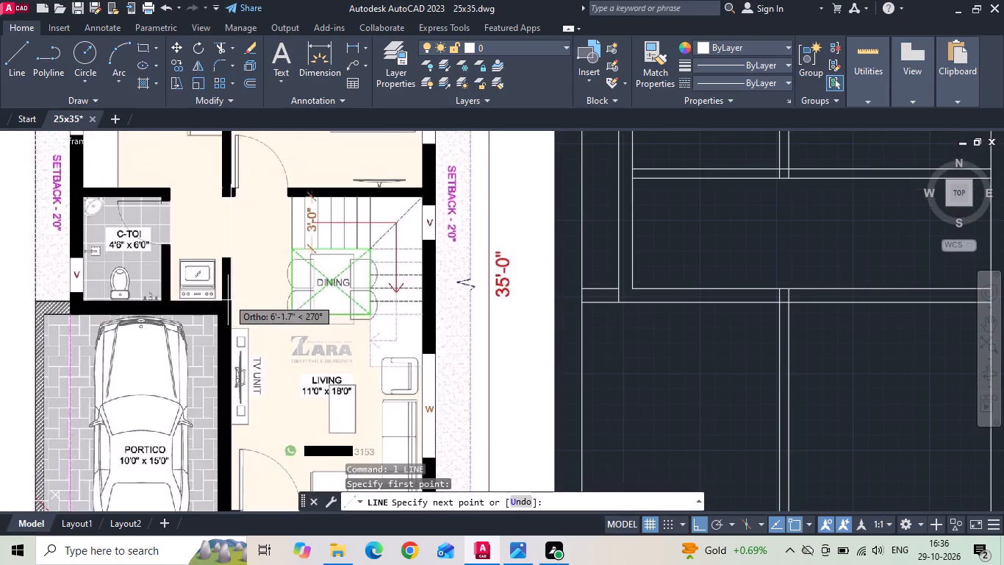
scroll(226, 263, "up", 3)
scroll(226, 260, "down", 3)
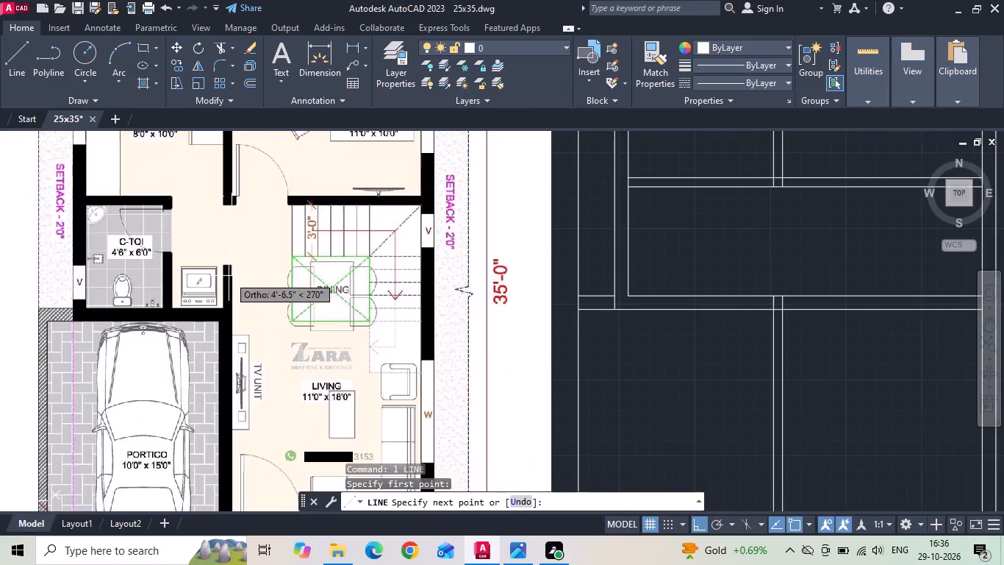
key("Escape")
key("space")
scroll(219, 233, "up", 2)
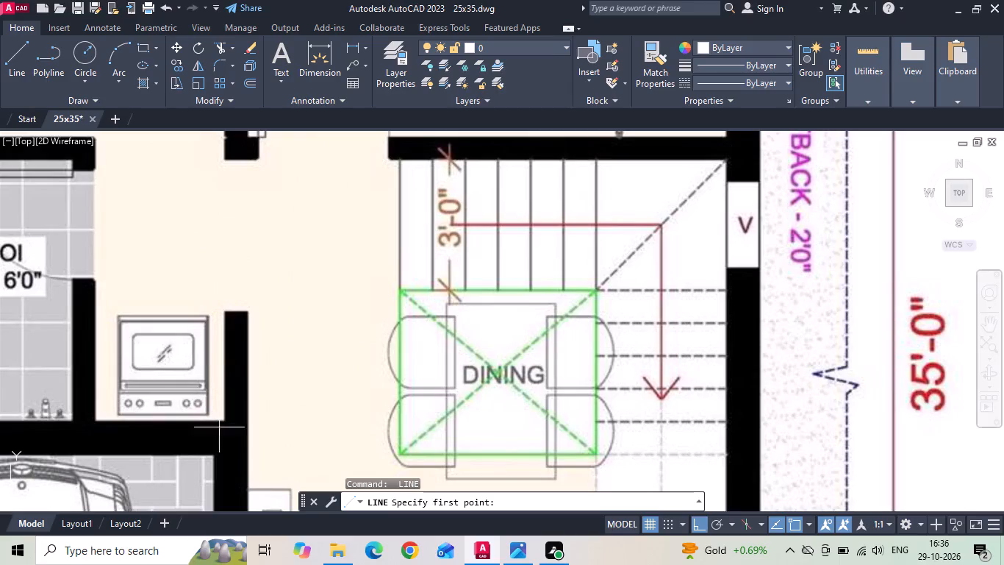
left_click_drag(225, 424, 223, 413)
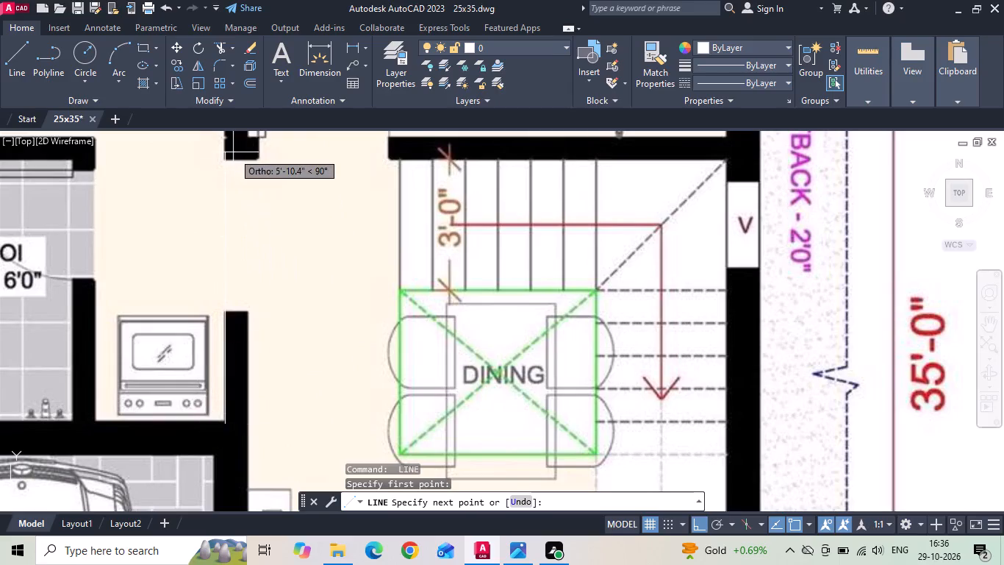
key("Escape")
scroll(208, 254, "down", 3)
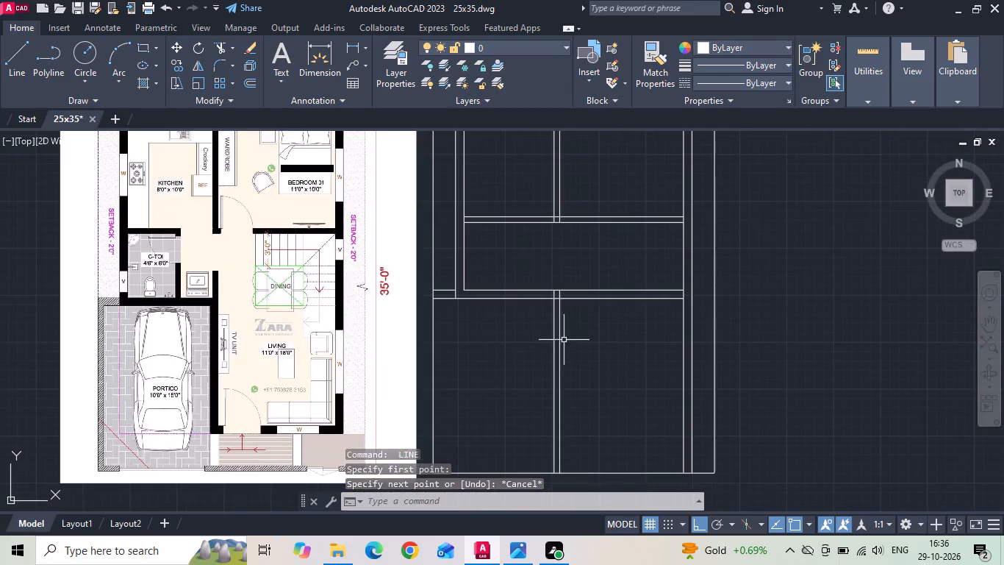
Move the left line of the partition between portico and living room 3" to the left.
left_click(553, 326)
right_click(553, 325)
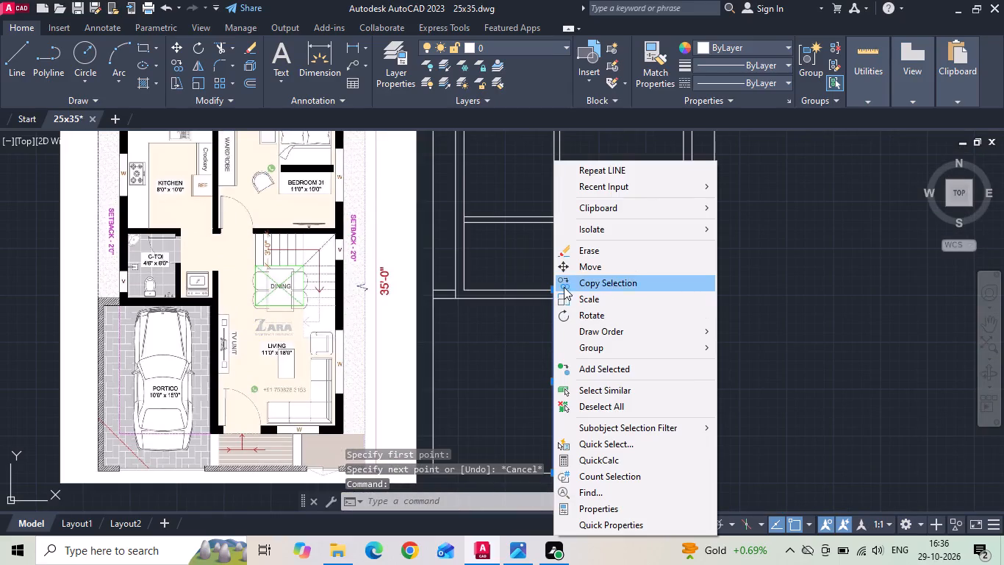
left_click(572, 272)
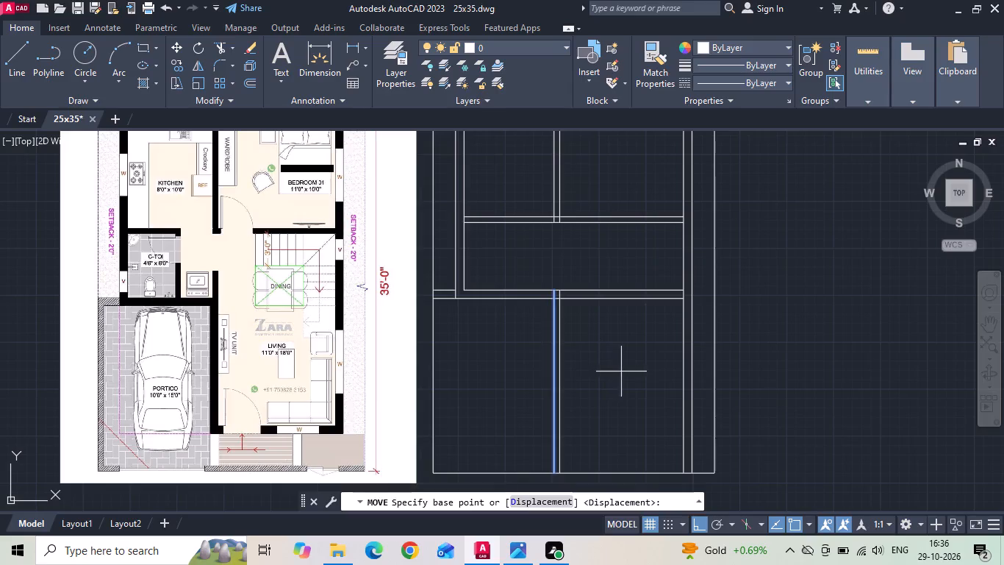
left_click(621, 372)
type("3")
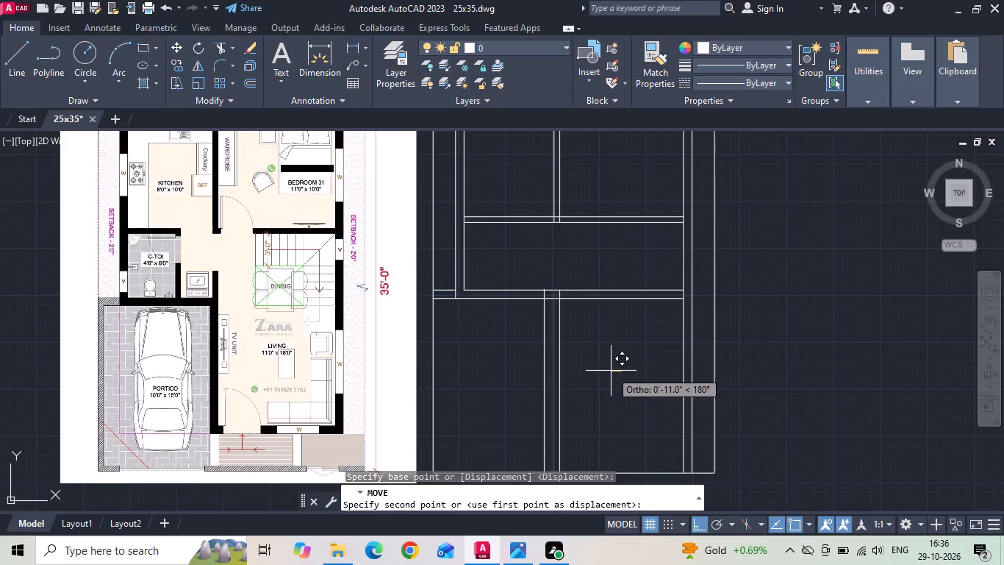
key("space")
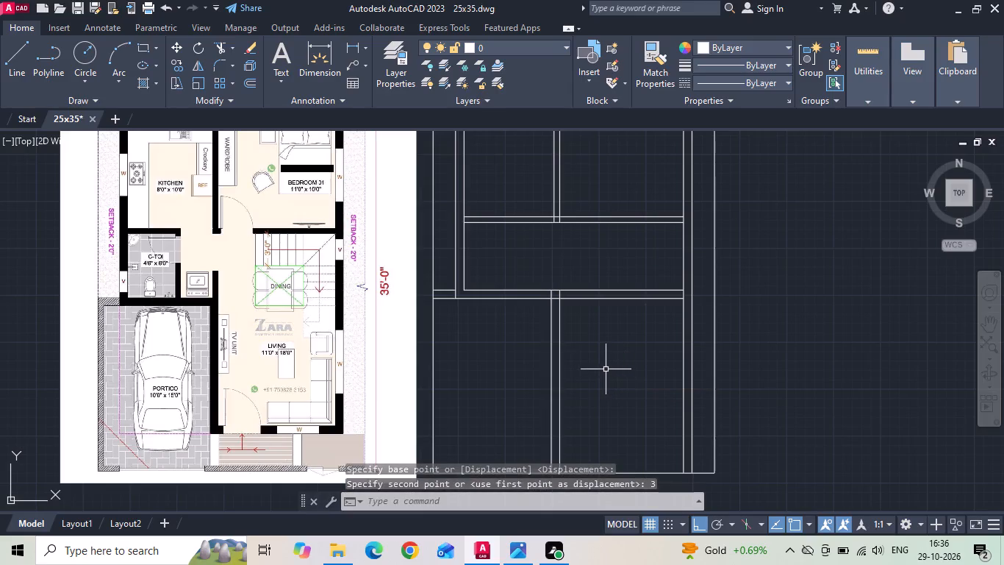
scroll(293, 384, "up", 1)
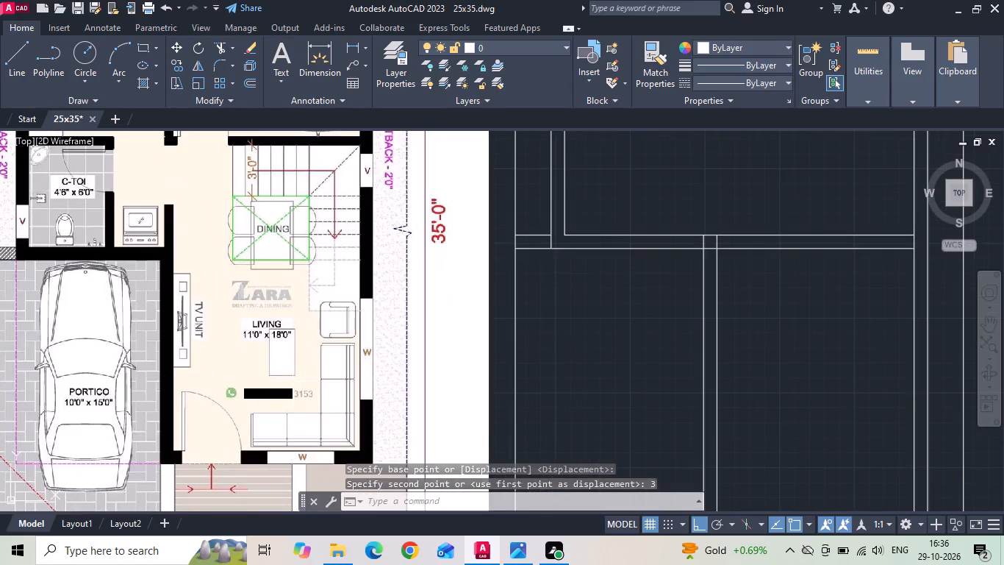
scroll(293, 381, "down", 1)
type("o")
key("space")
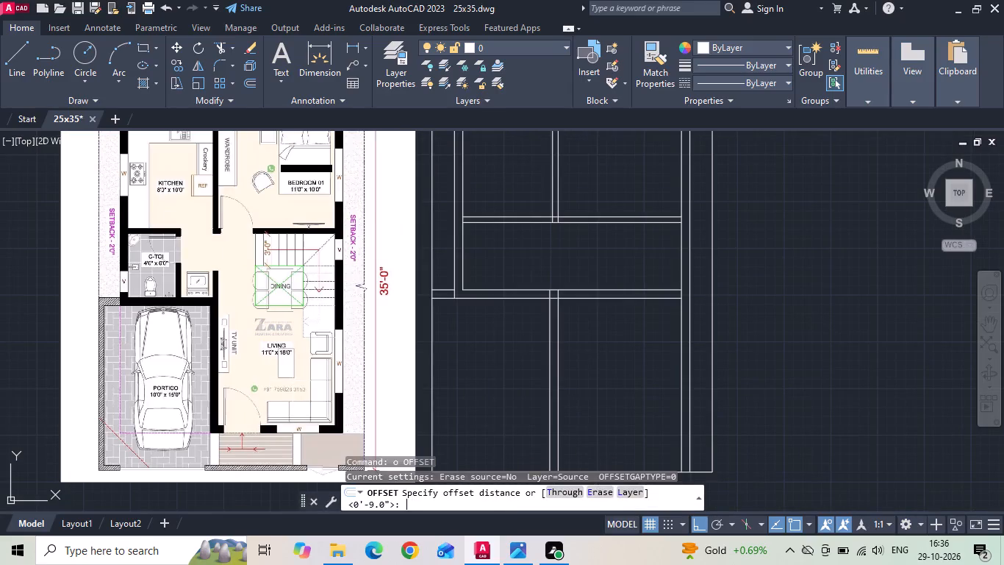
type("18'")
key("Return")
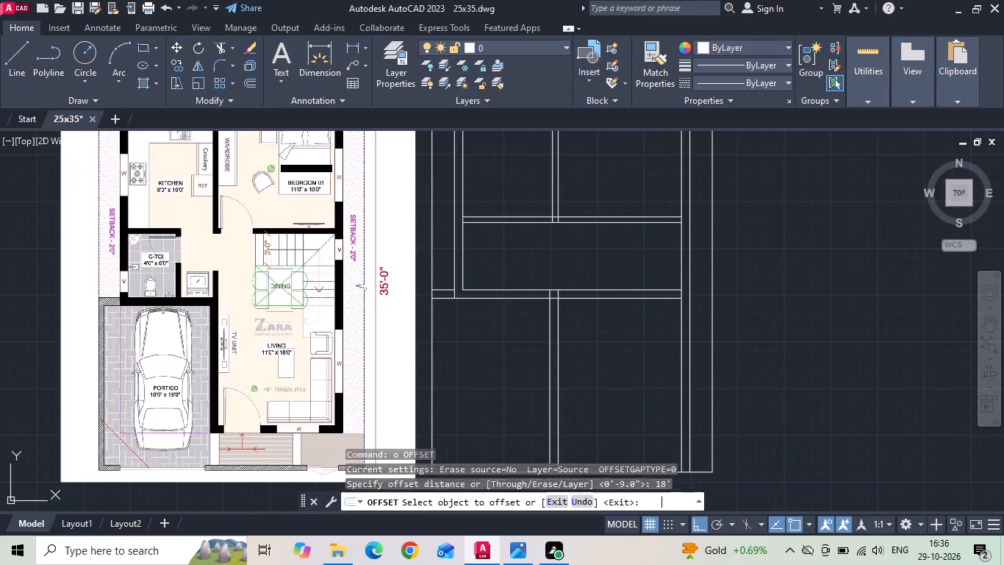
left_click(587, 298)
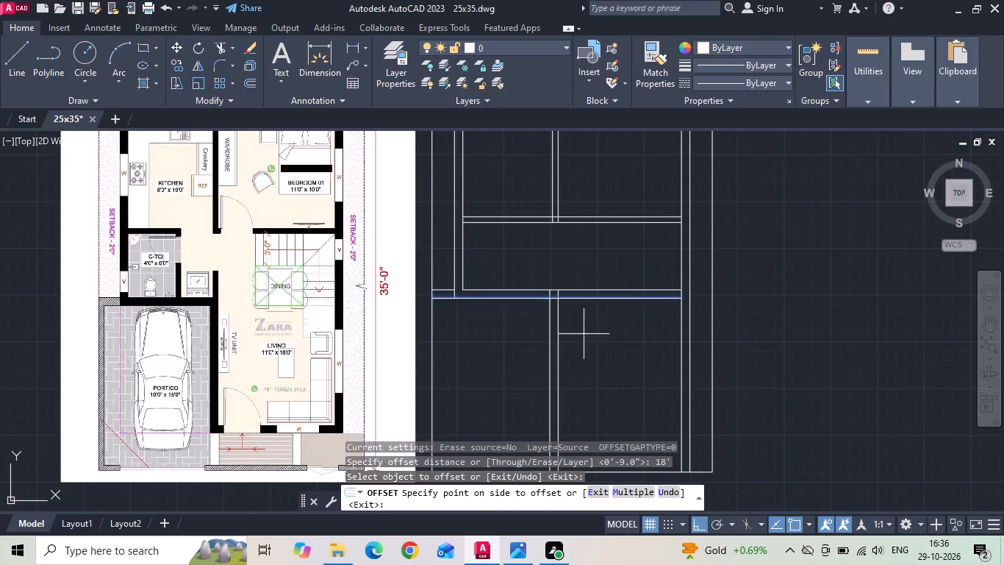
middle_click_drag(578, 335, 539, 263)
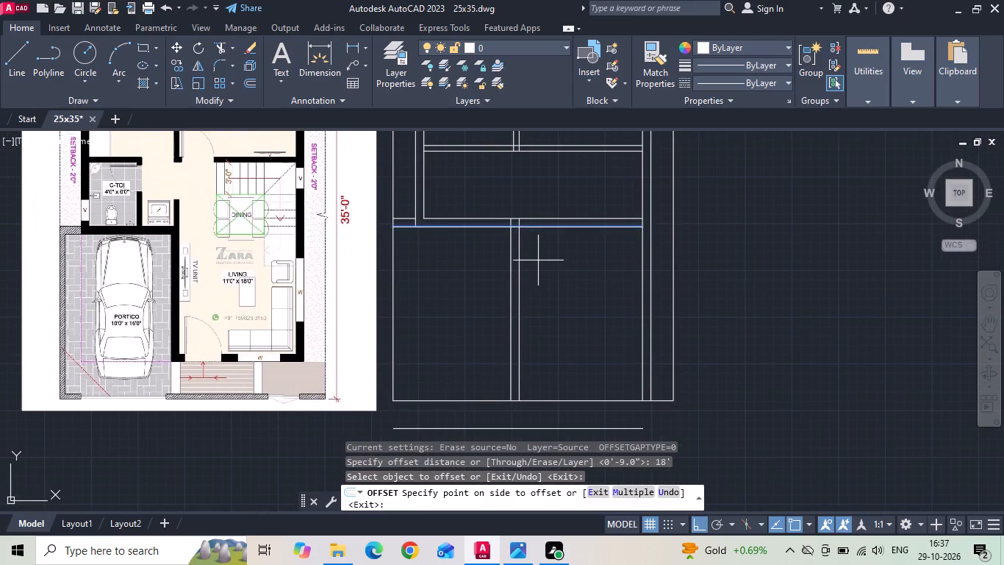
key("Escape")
Offset the lower line of the bedroom's bottom wall 18' downward for the living room's length.
middle_click_drag(537, 269, 520, 311)
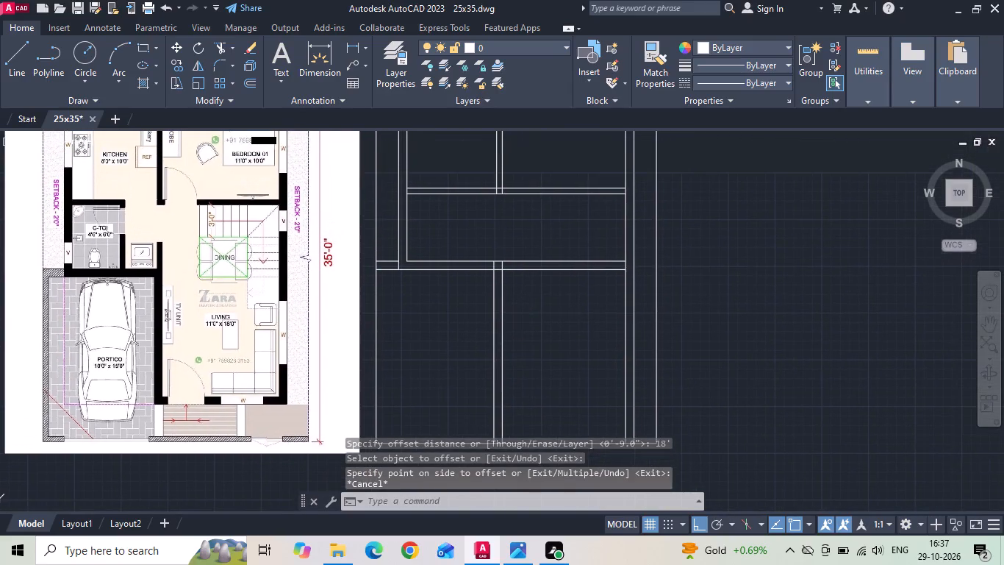
type("o")
key("space")
type("18'")
key("Return")
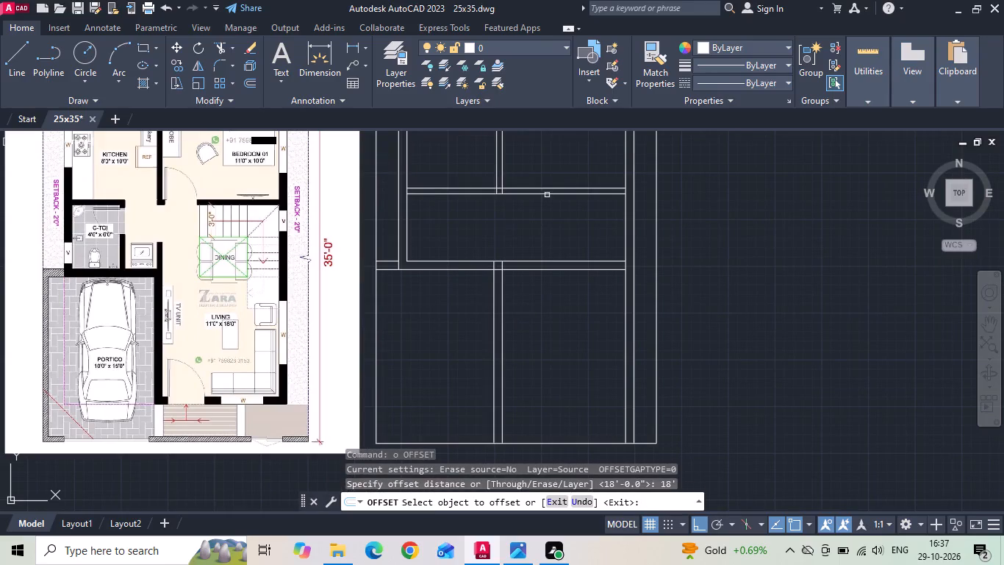
left_click(547, 193)
left_click(547, 319)
middle_click_drag(527, 338, 523, 327)
key("Escape")
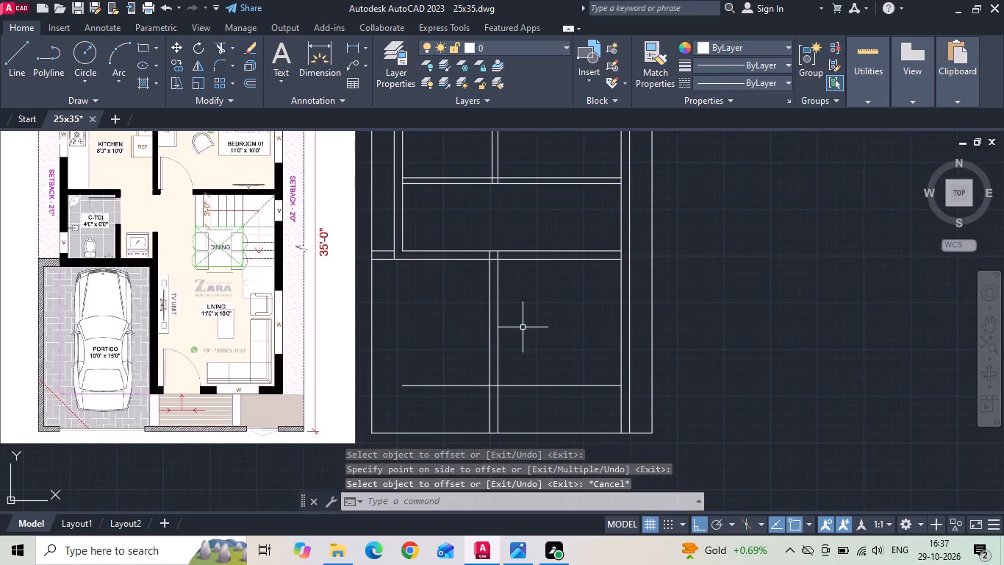
Offset the living room's bottom wall line 9" downward to give the wall its thickness.
type("o 9")
key("space")
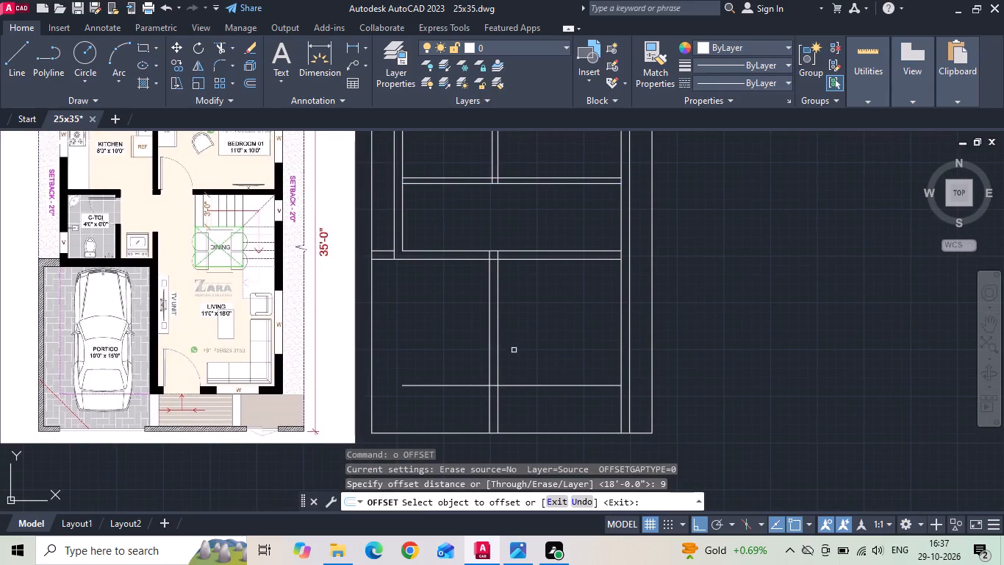
left_click_drag(508, 385, 500, 432)
left_click(494, 422)
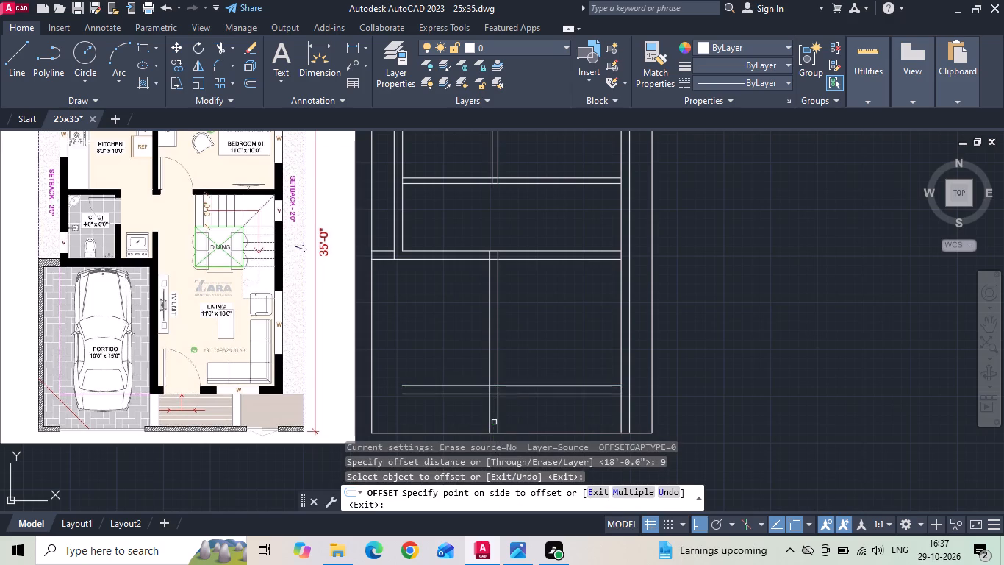
middle_click_drag(495, 410, 489, 374)
key("Escape")
Extend the lower line of the living room's bottom wall to the outer line of the right wall.
key("e")
key("x")
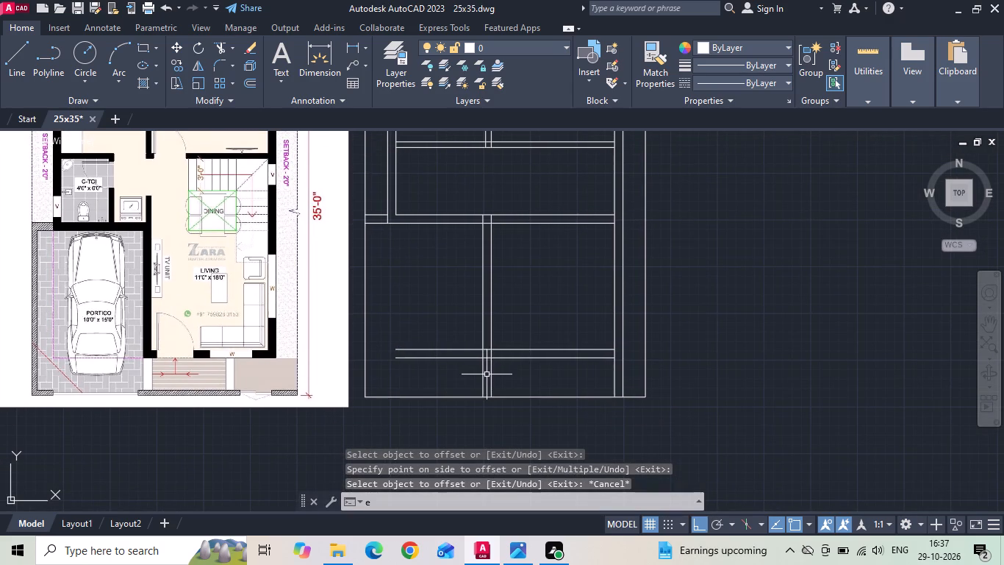
key("space")
key("space")
left_click(562, 359)
key("Escape")
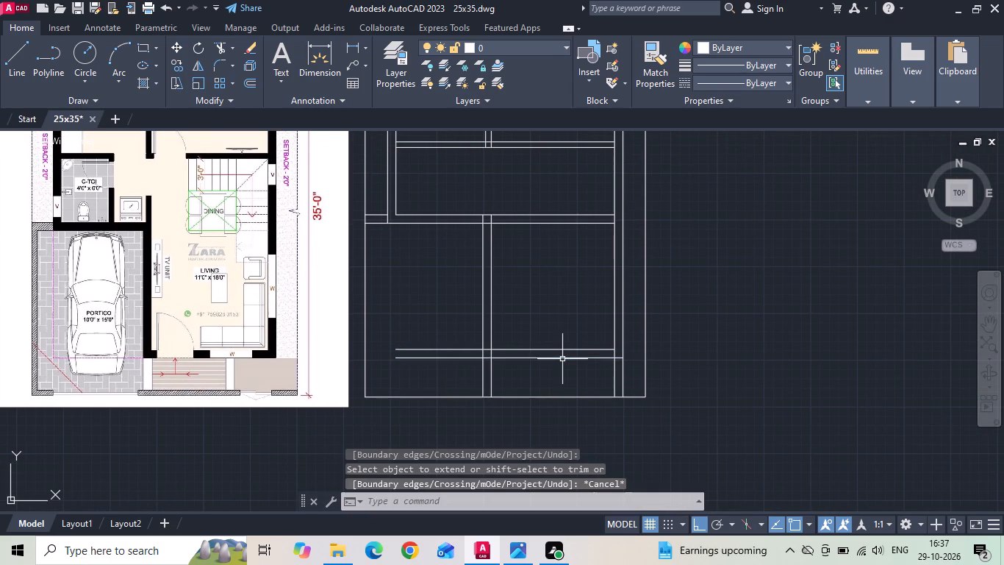
Trim both lines of the right outer wall below the living room's bottom wall and clean up their corner.
type("tr")
key("space")
key("space")
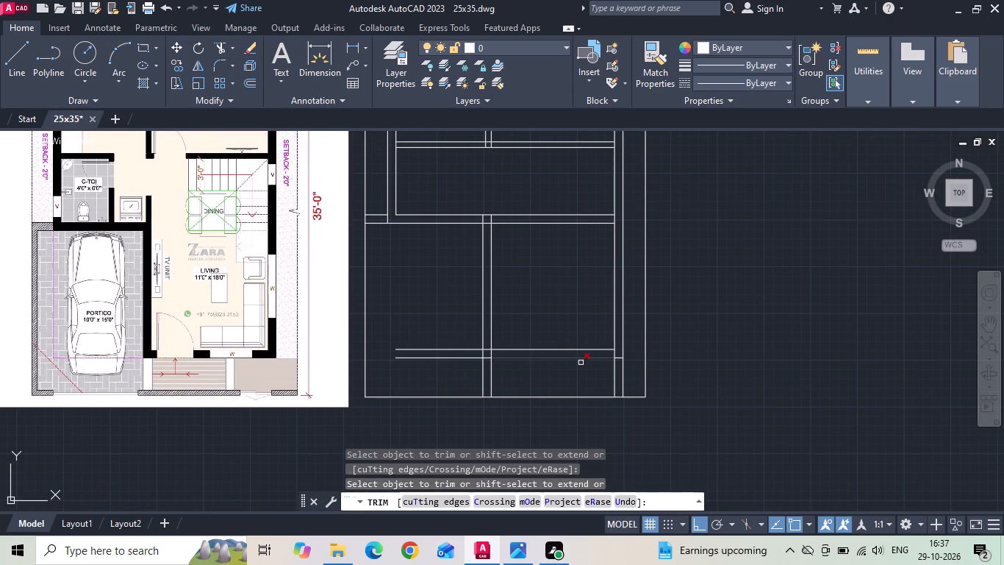
left_click(618, 367)
left_click(623, 377)
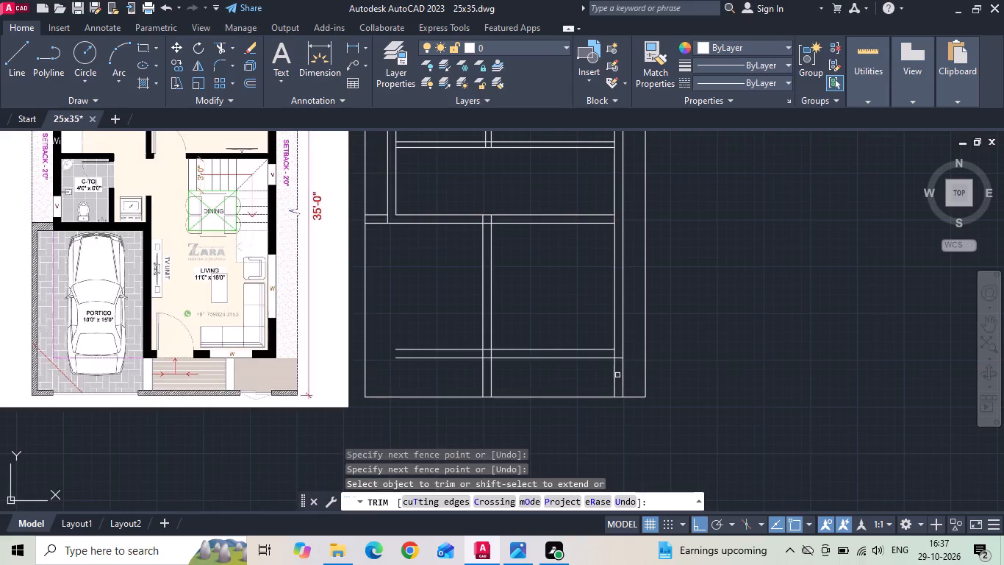
left_click(617, 375)
left_click(603, 377)
left_click(622, 381)
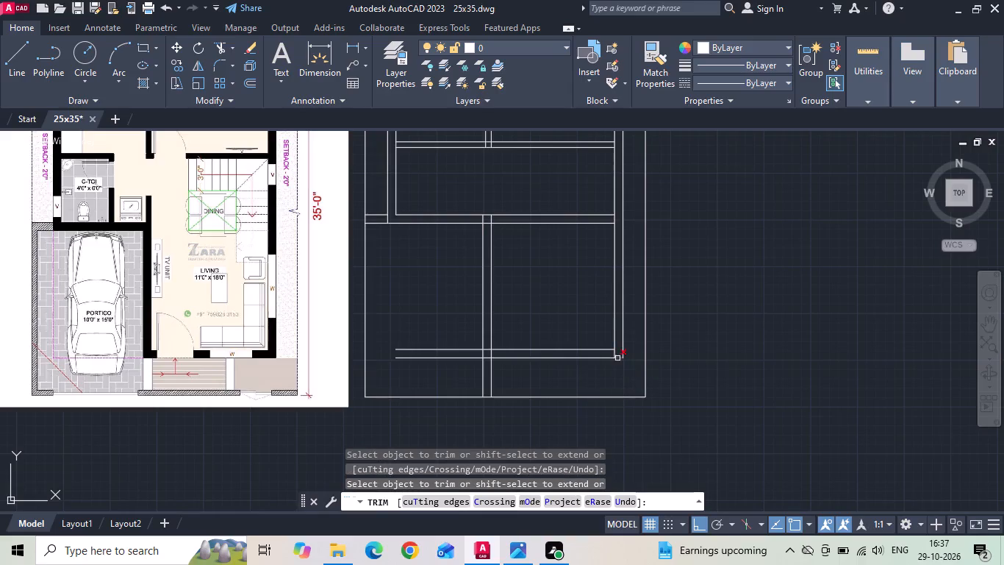
left_click(616, 355)
Trim the portico partition below the living room, the bottom wall lines extending into the portico, and the leftover lines at their corner.
left_click_drag(510, 383, 437, 362)
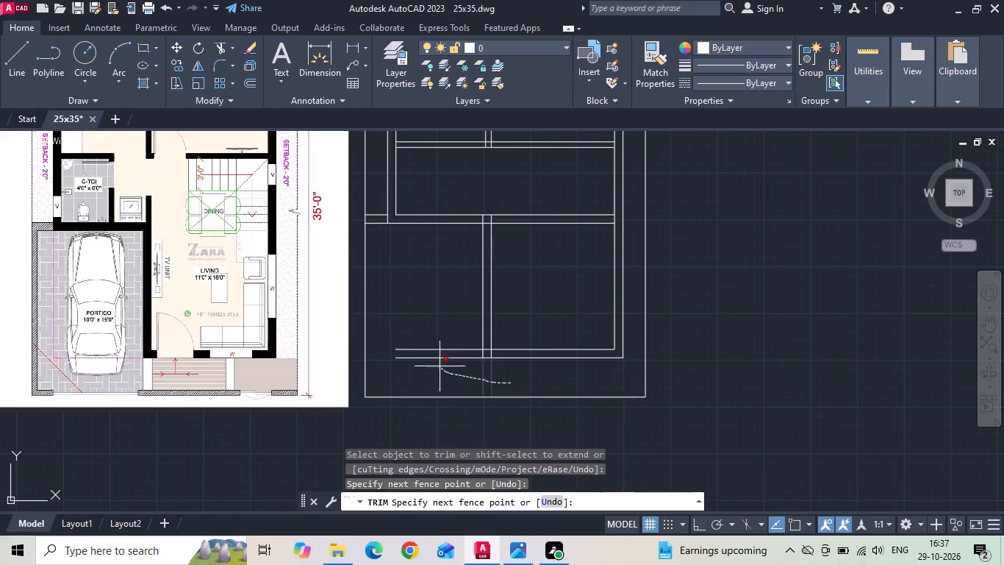
left_click_drag(437, 362, 424, 335)
scroll(468, 358, "up", 1)
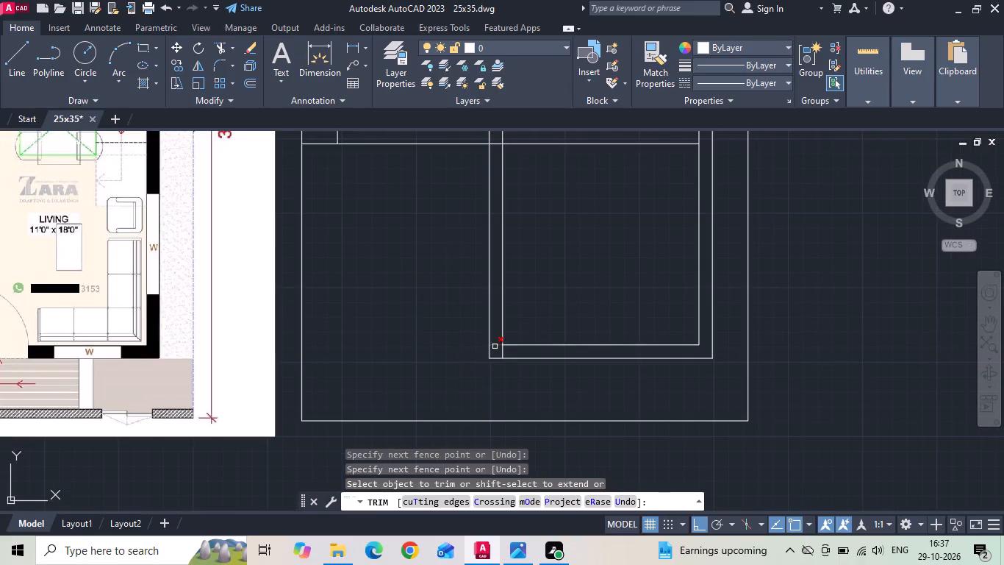
left_click(495, 347)
left_click(502, 350)
scroll(484, 377, "down", 1)
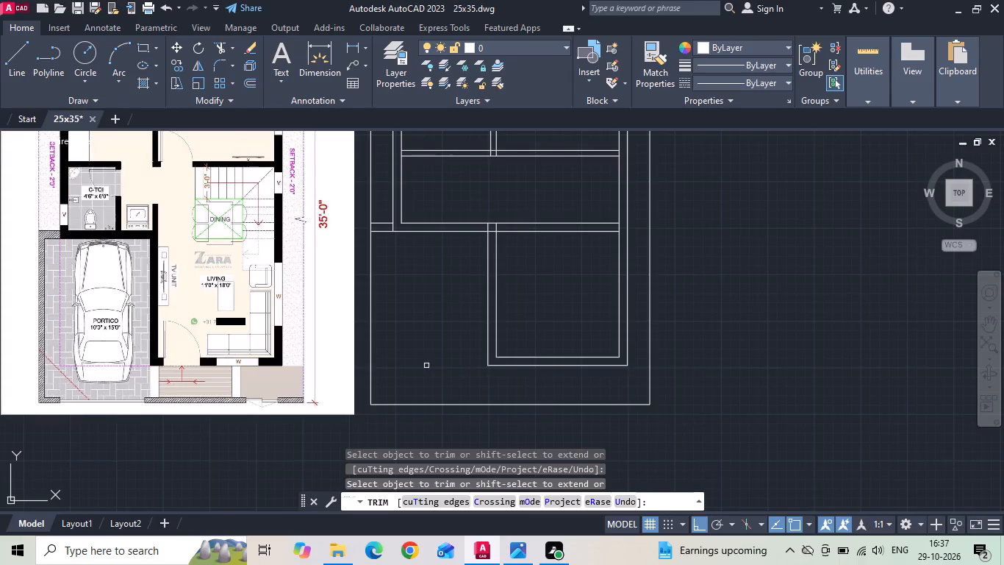
key("Escape")
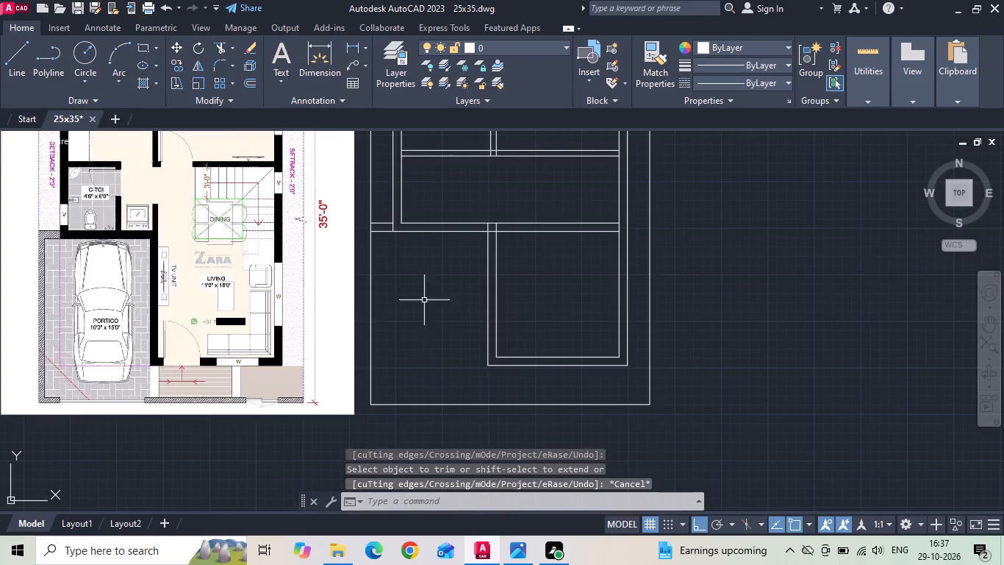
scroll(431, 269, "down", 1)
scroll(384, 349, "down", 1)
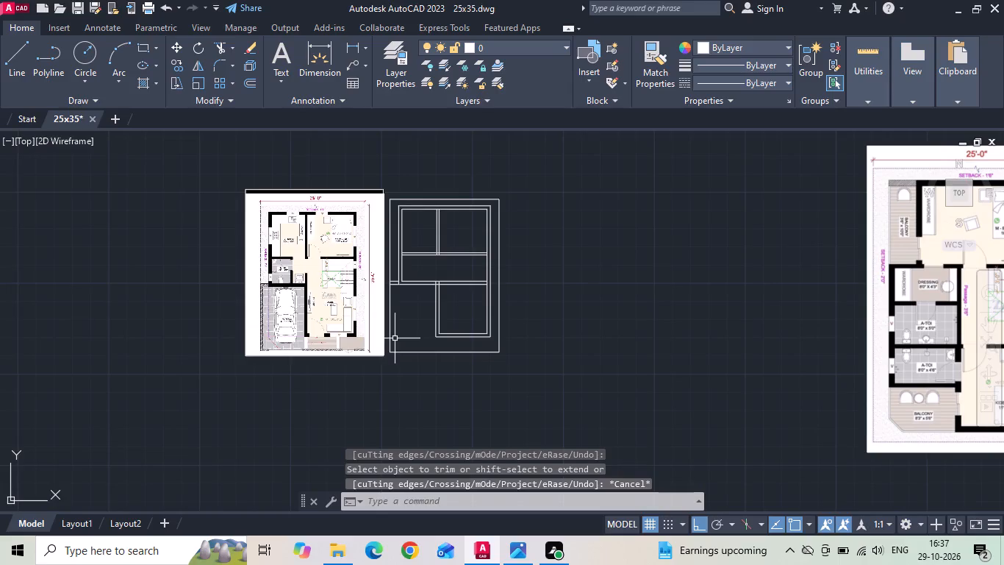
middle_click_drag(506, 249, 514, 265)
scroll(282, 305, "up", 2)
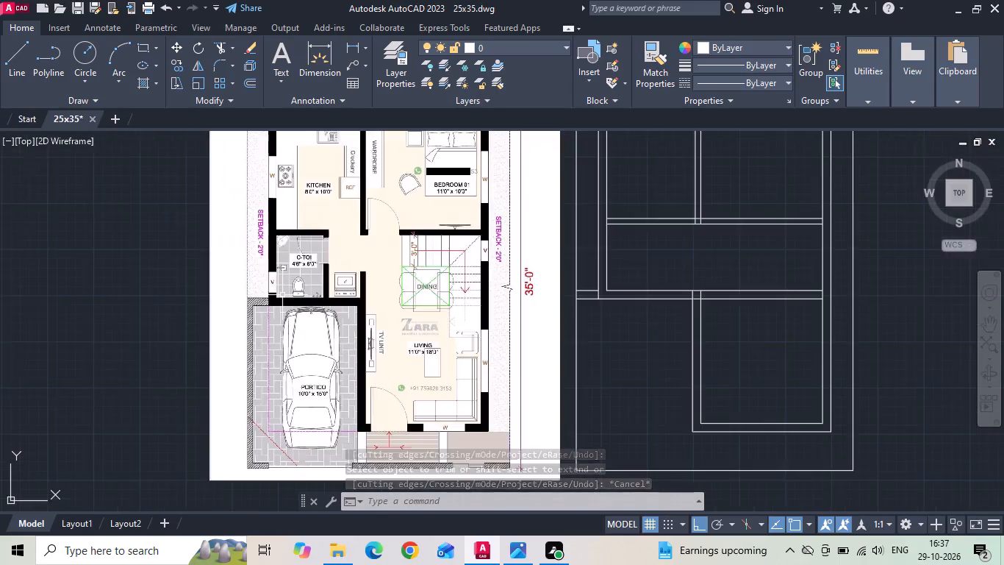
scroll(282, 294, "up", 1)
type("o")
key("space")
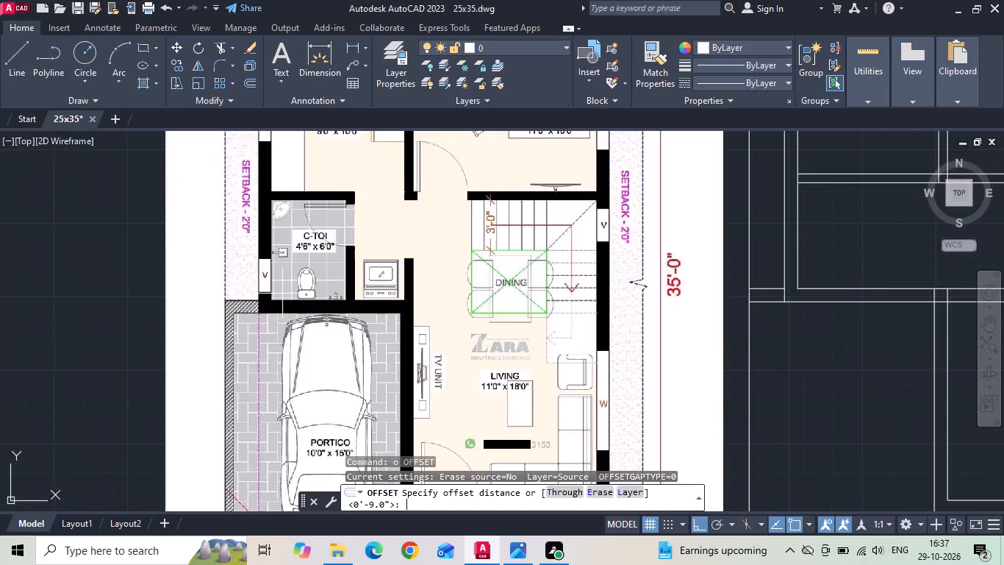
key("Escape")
Trim the inner lines of the left and right outer walls where the kitchen and bedroom's lower wall meets them.
scroll(282, 295, "down", 2)
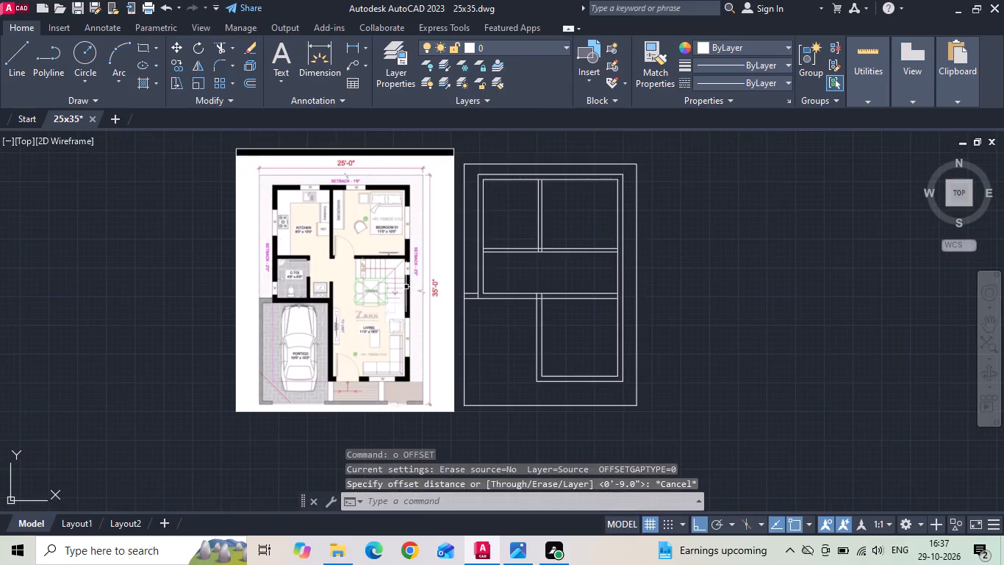
scroll(439, 266, "up", 1)
key("t")
type("r")
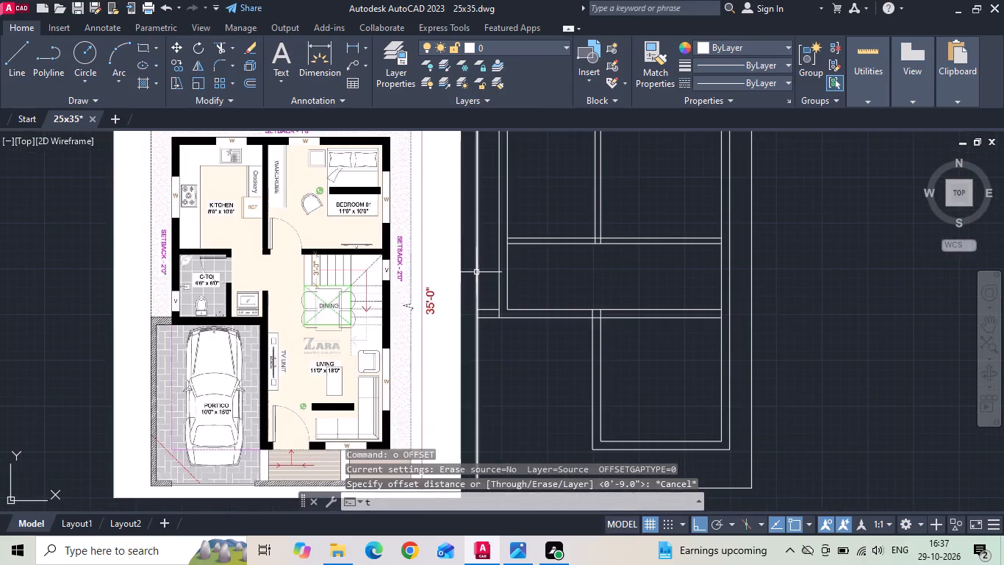
key("space")
key("space")
scroll(531, 238, "up", 2)
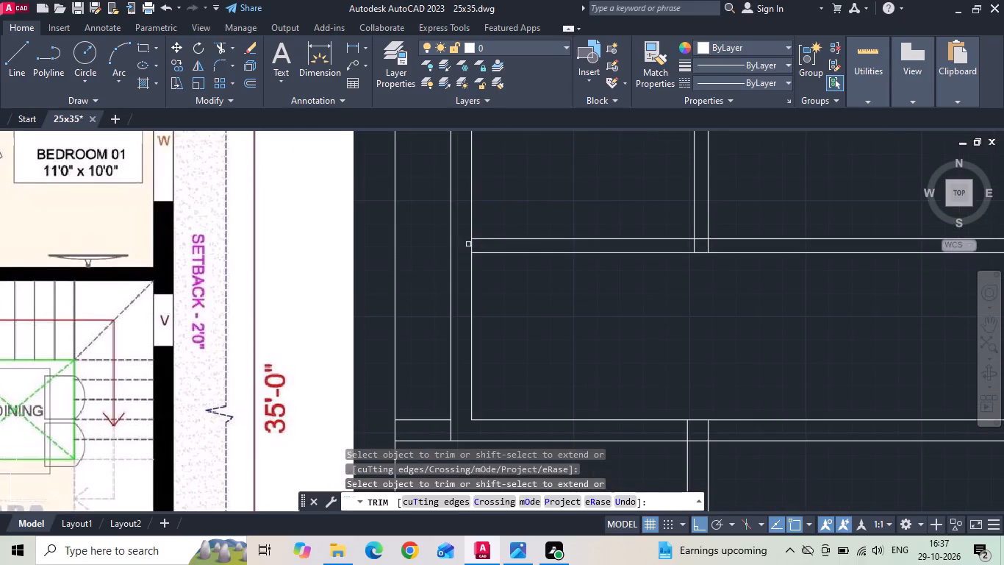
left_click(473, 244)
scroll(535, 296, "down", 2)
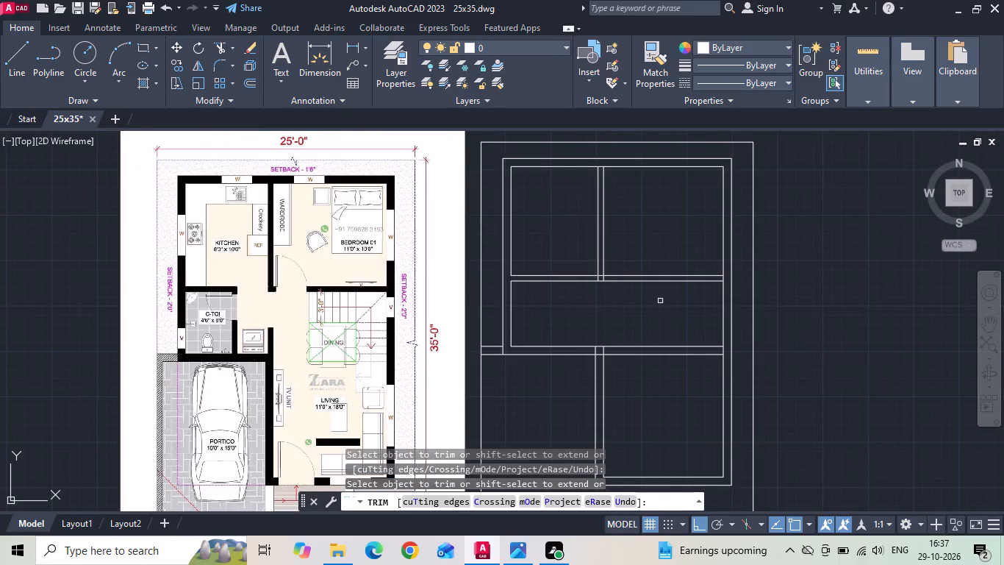
scroll(737, 285, "up", 2)
left_click(697, 268)
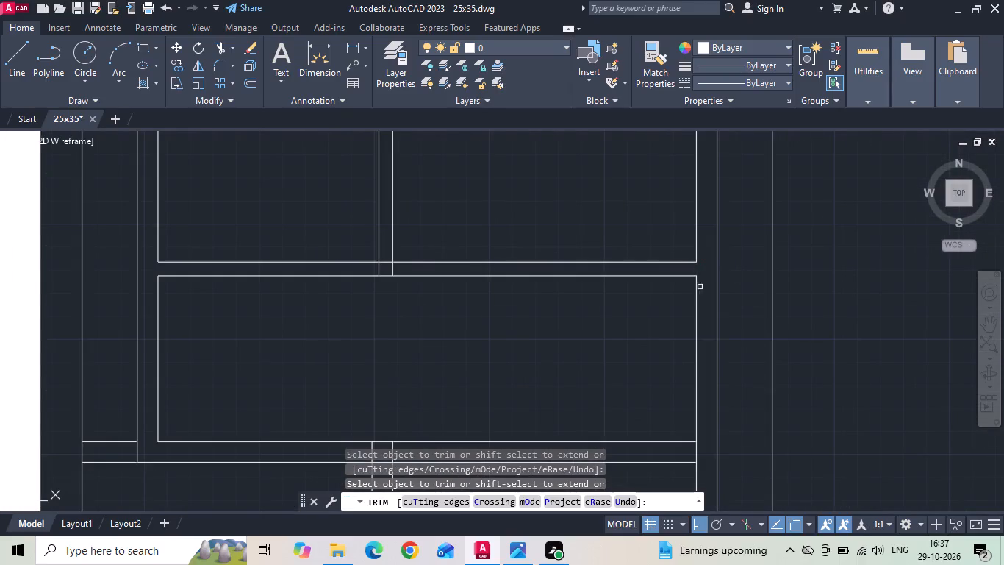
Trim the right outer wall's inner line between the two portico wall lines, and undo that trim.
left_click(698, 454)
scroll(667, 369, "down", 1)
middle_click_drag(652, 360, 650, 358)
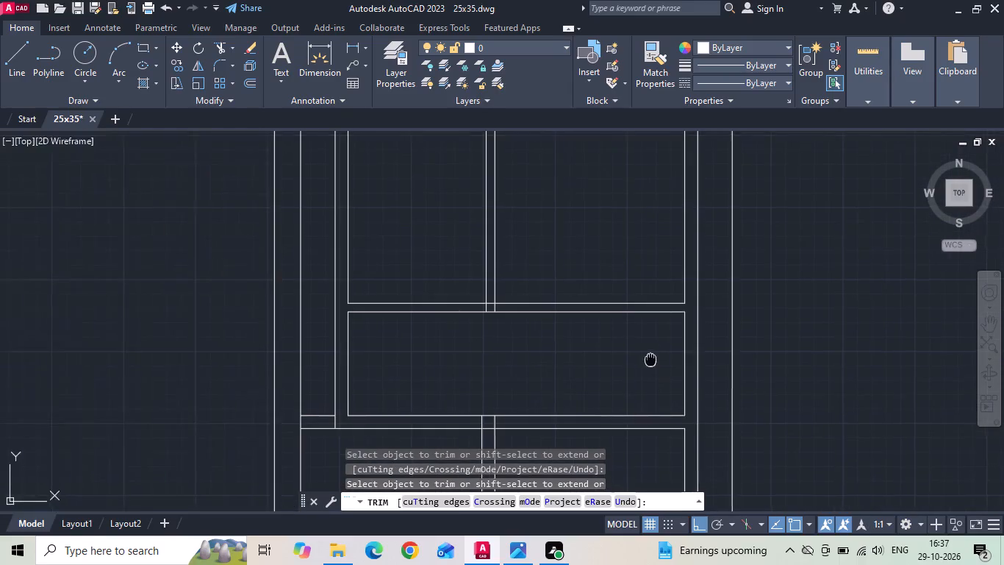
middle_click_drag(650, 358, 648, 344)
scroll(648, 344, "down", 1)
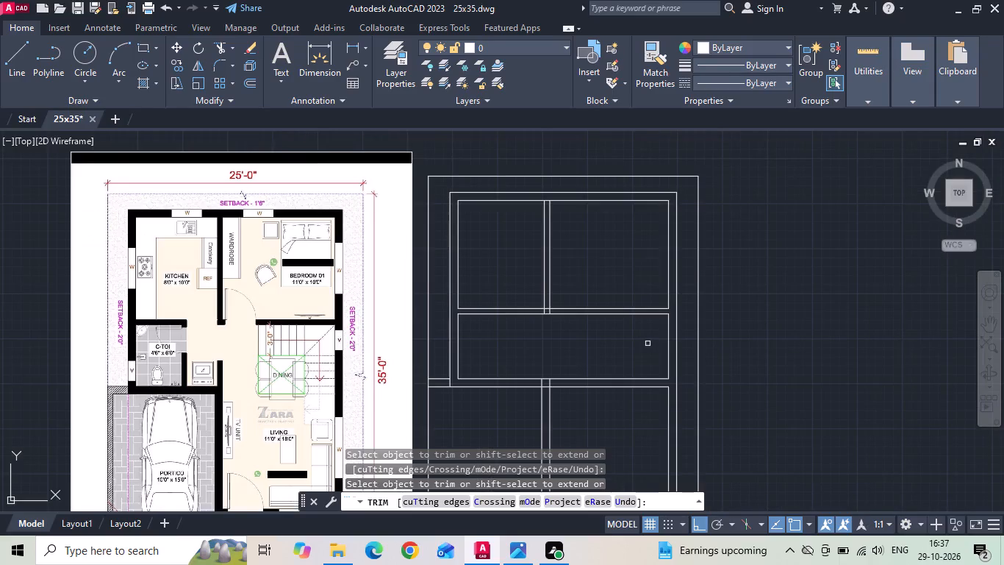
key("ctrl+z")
Trim the two horizontal portico wall lines crossing the living room between the partition and the right outer wall.
scroll(620, 315, "down", 2)
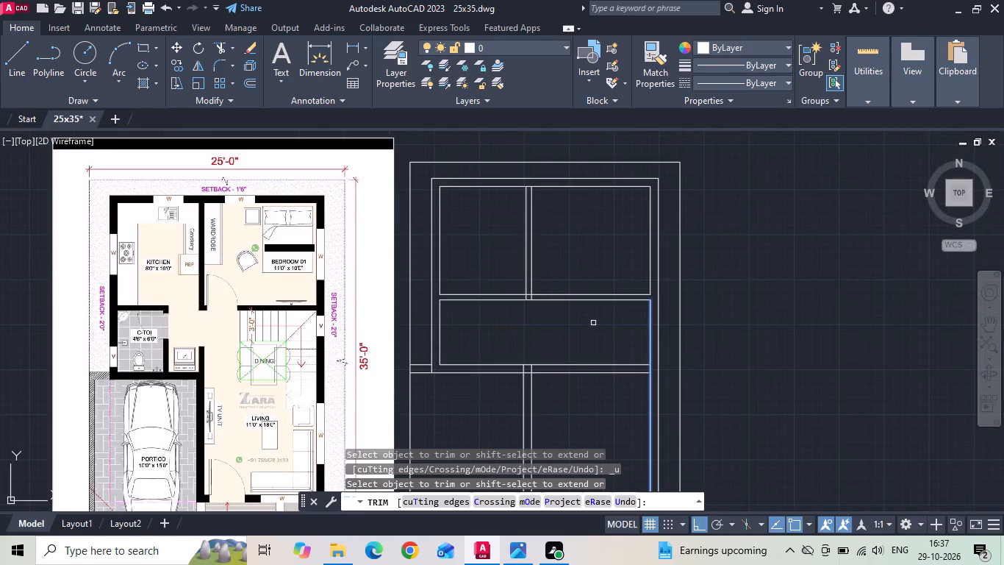
left_click_drag(565, 359, 564, 391)
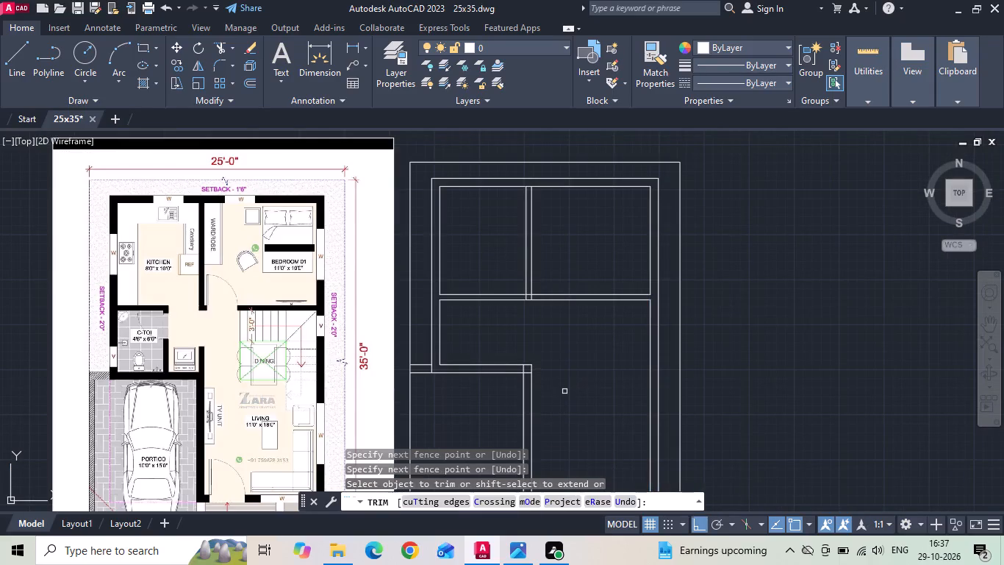
key("Escape")
Offset the inner line of the toilet's left wall 4' to the right.
type("o")
key("space")
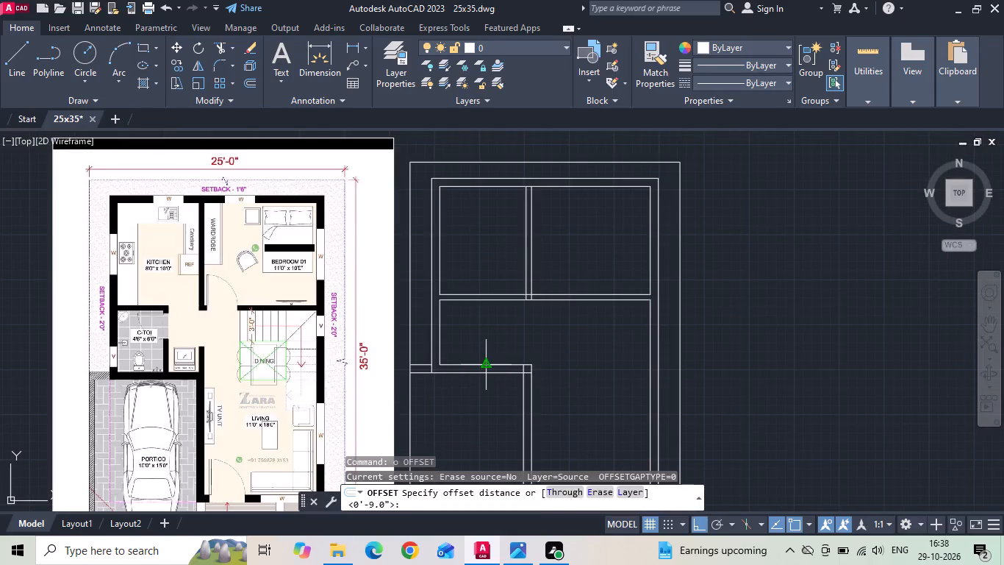
key("4")
key("apostrophe")
key("space")
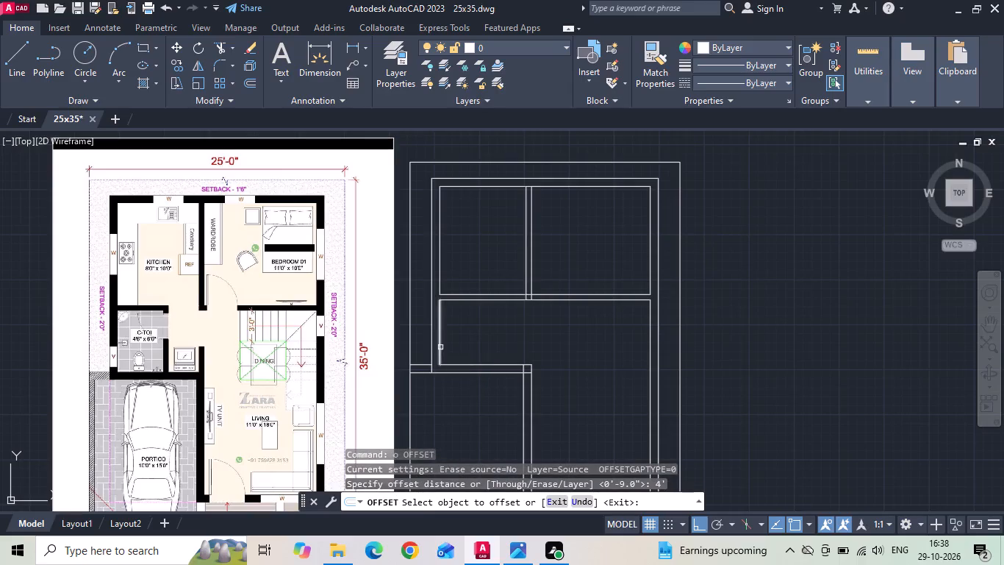
left_click(440, 347)
left_click(481, 329)
key("Escape")
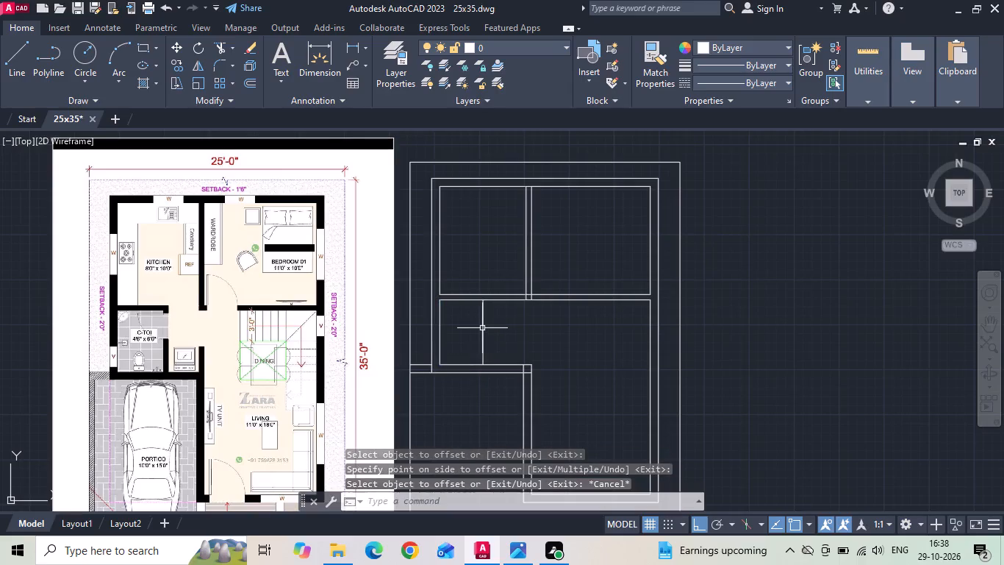
Offset the new vertical line in the toilet area 6" to the right.
type("o")
key("space")
type("6")
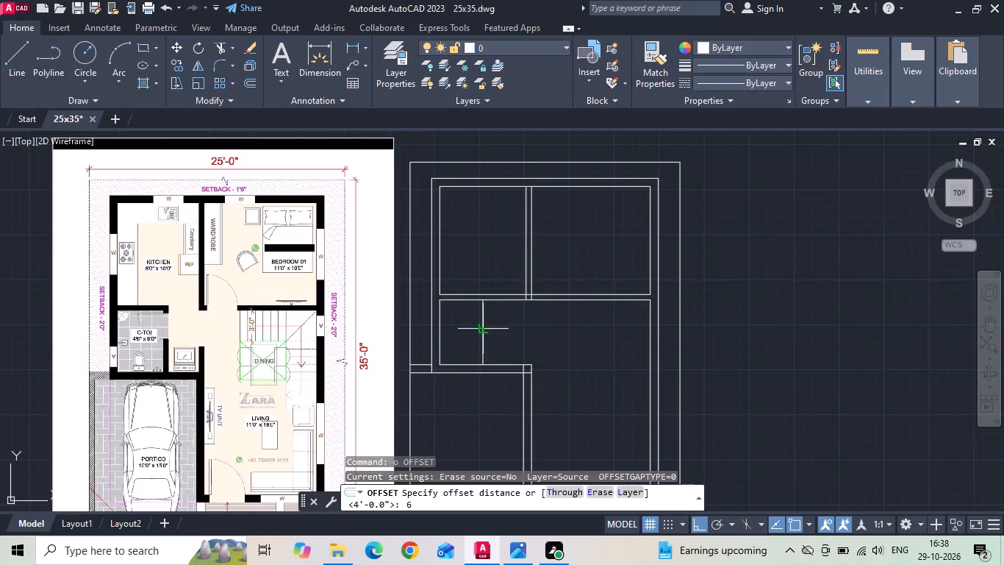
key("space")
left_click(481, 336)
left_click(508, 338)
key("Escape")
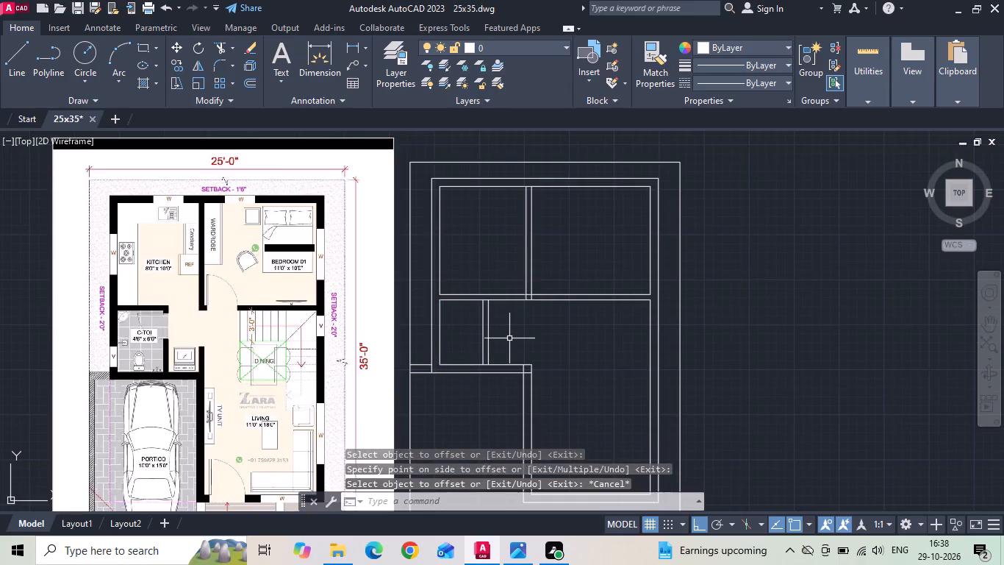
Offset the lower line of the kitchen and bedroom's bottom wall 3" downward and the right line of their partition 3" to the right.
type("o")
key("space")
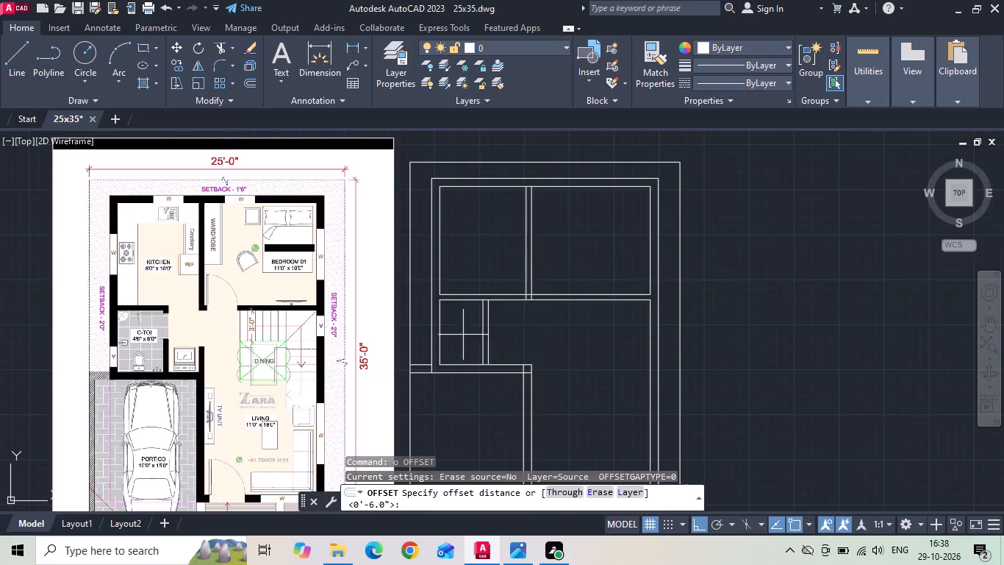
scroll(37, 324, "up", 2)
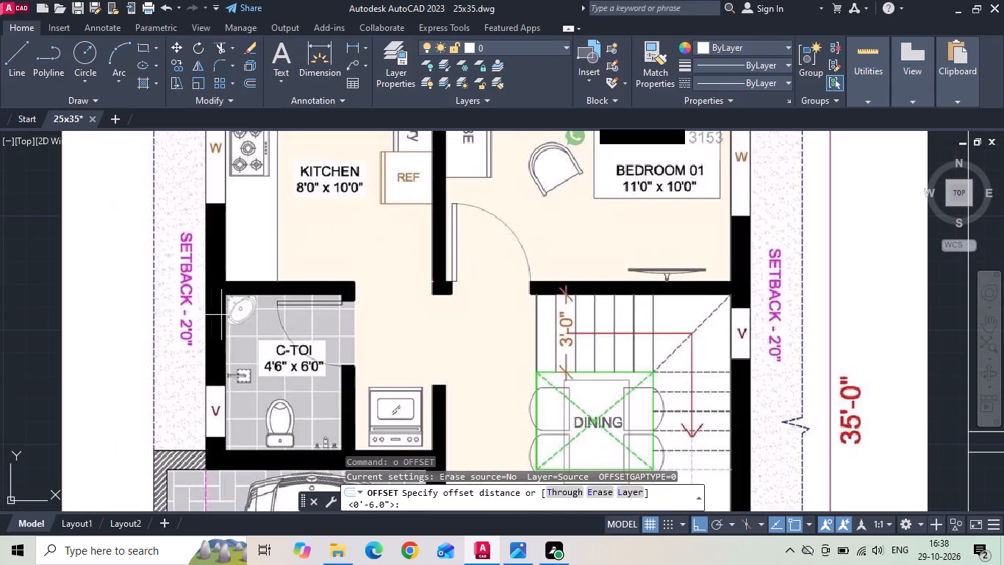
type("3")
key("space")
scroll(221, 315, "down", 1)
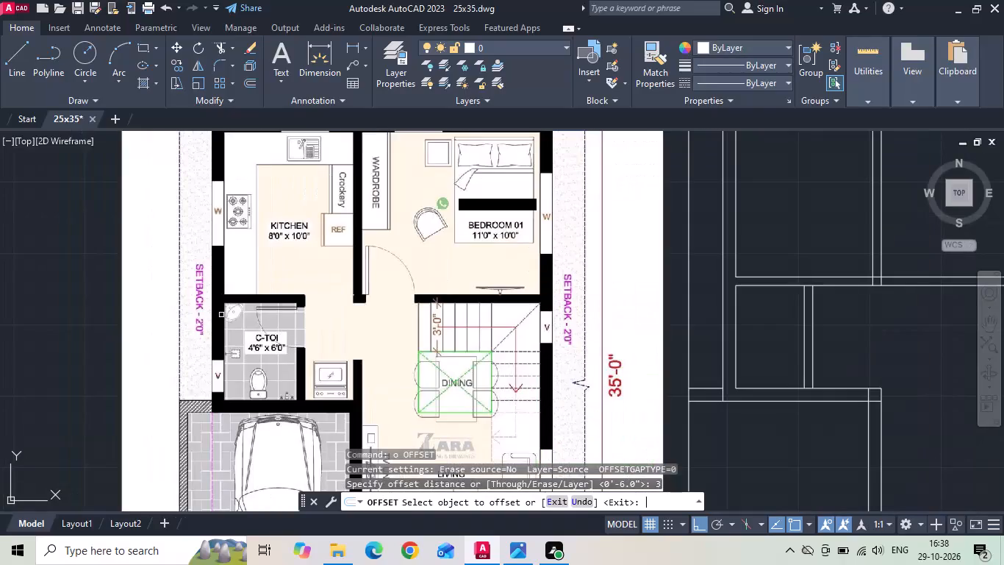
middle_click_drag(841, 277, 681, 271)
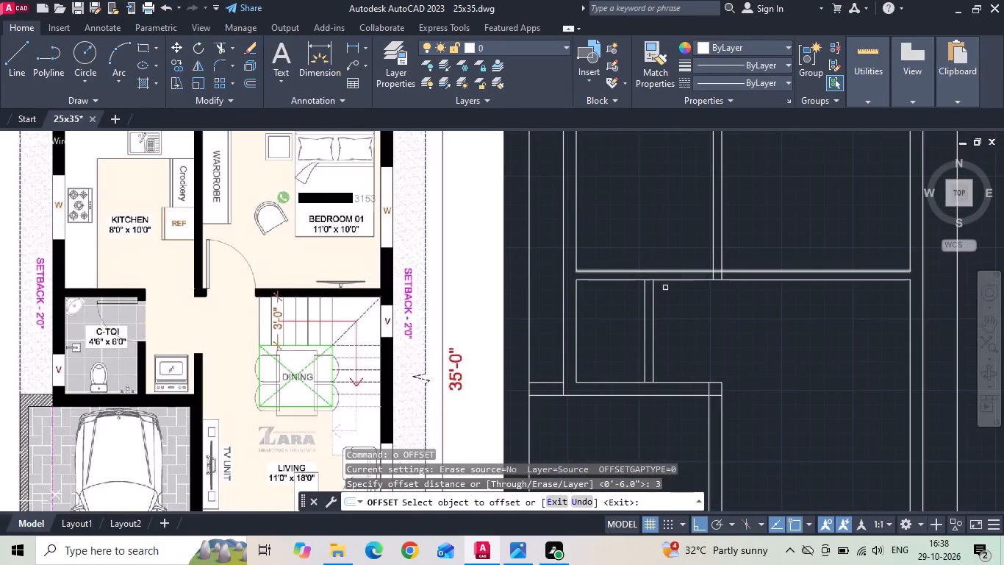
left_click_drag(626, 280, 625, 307)
left_click(623, 317)
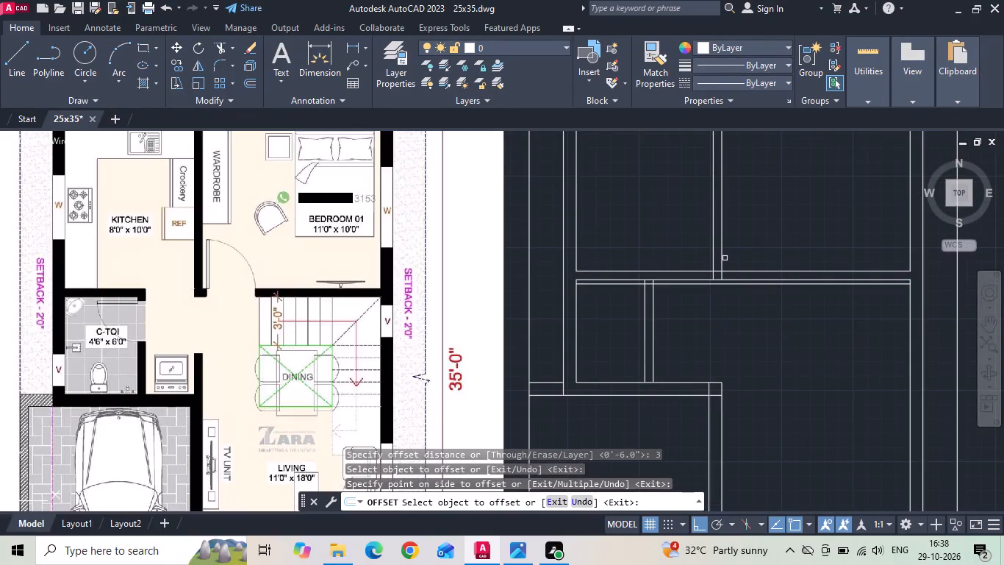
left_click_drag(723, 260, 761, 238)
left_click(789, 220)
key("Escape")
Offset the lowest line below the kitchen and bedroom's bottom wall 2'6" downward across the toilet.
type("o")
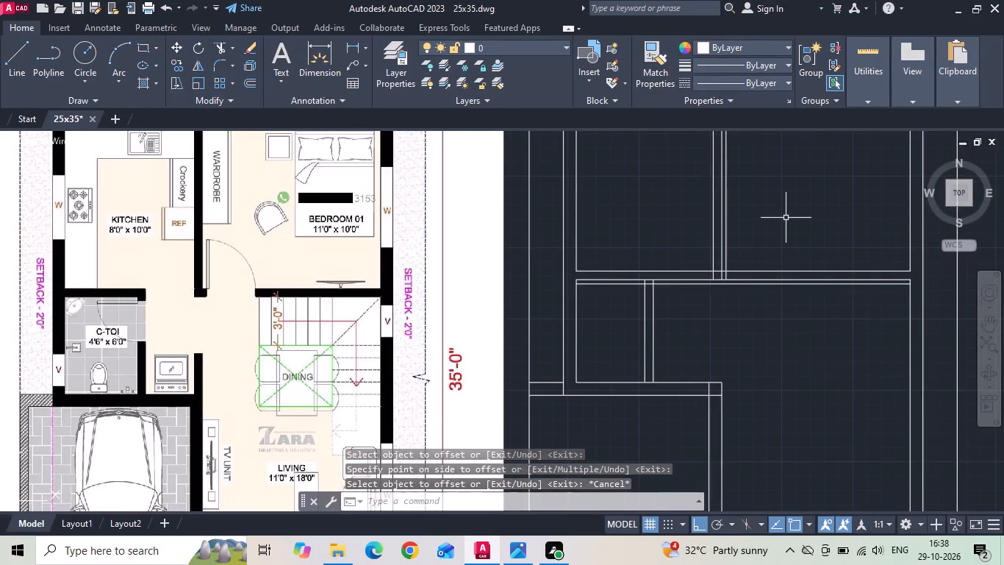
key("space")
key("2")
key("apostrophe")
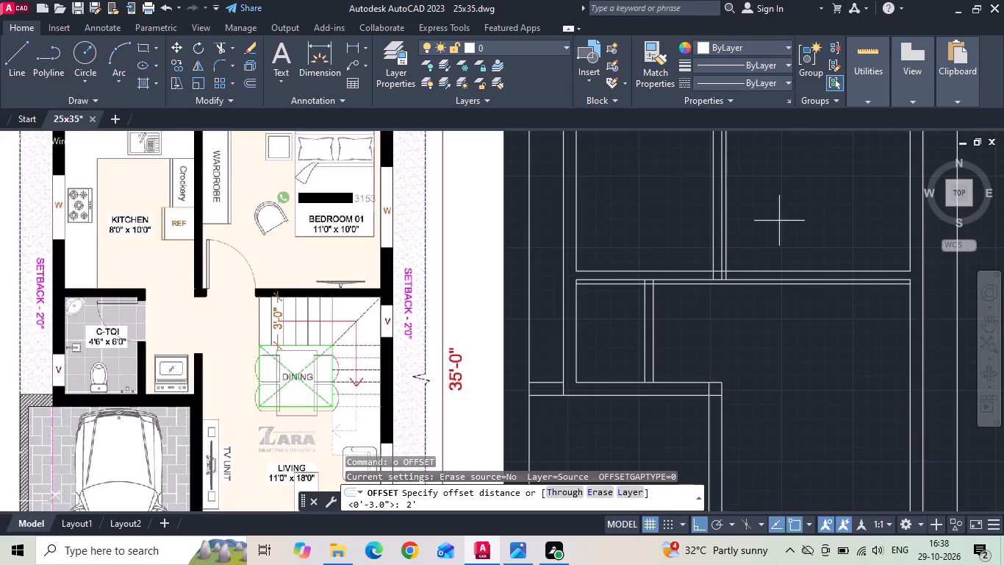
key("6")
key("space")
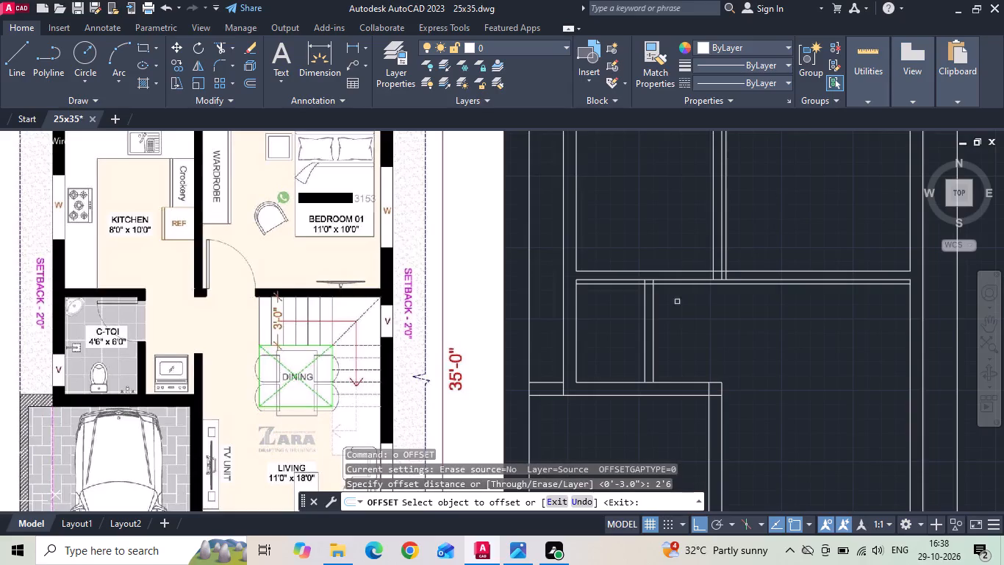
left_click(631, 282)
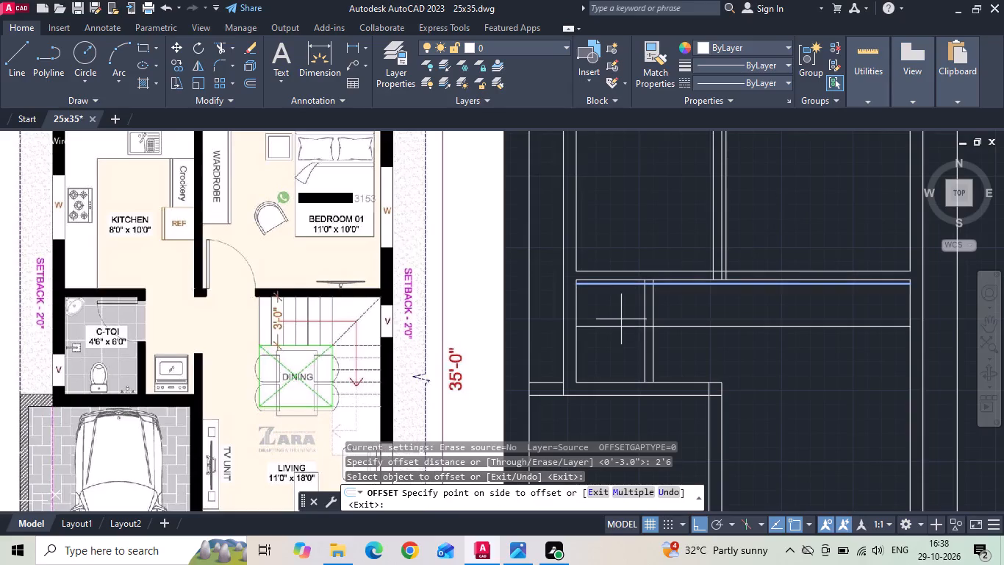
left_click(621, 319)
key("Escape")
Offset the rightmost line of the kitchen-bedroom partition 3' to the right into the bedroom.
key("o")
key("space")
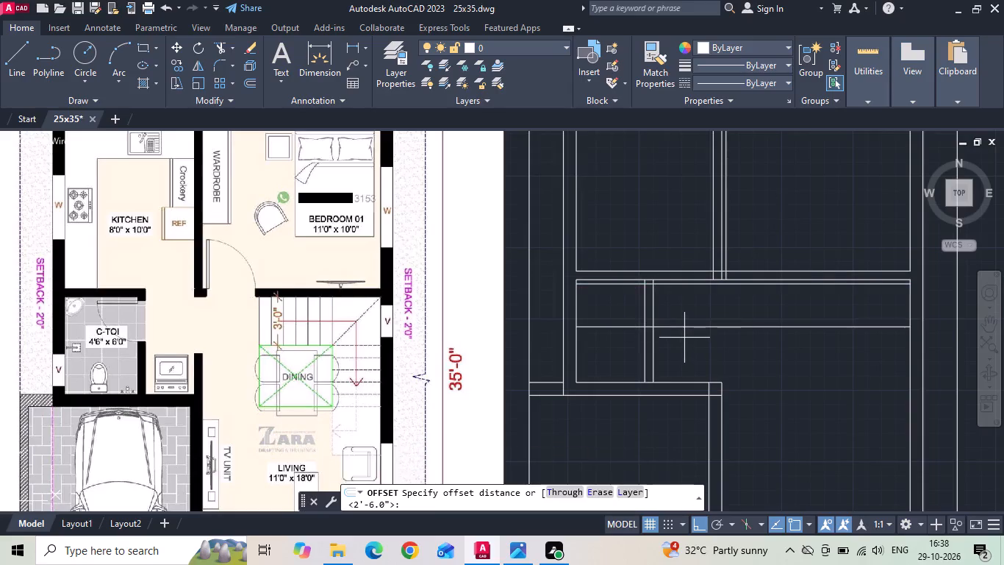
key("3")
type("'")
key("space")
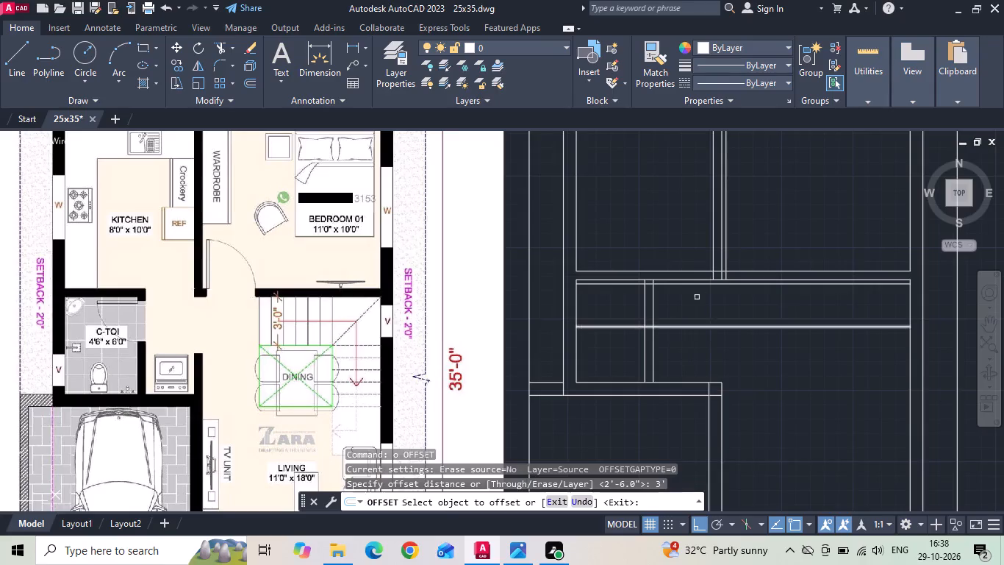
left_click(728, 249)
left_click(815, 230)
key("Escape")
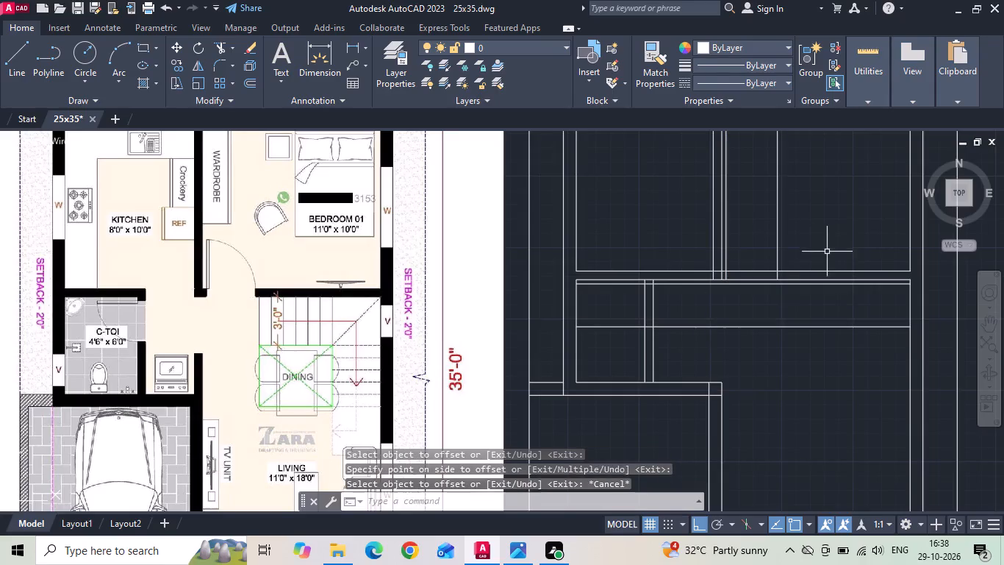
Extend the partition lines and the bedroom door line down to the lowest line below the kitchen and bedroom's bottom wall.
type("ex")
key("space")
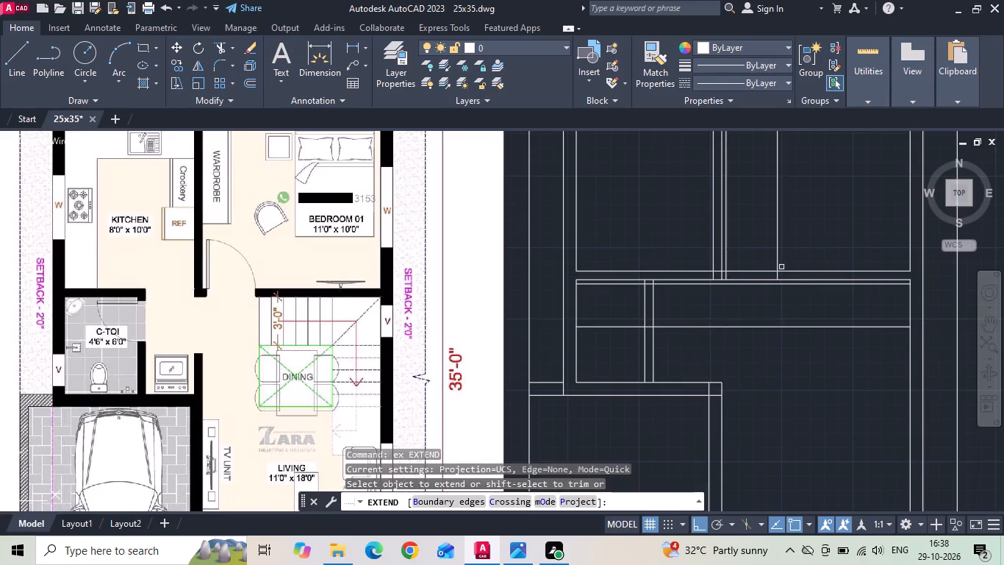
left_click(775, 274)
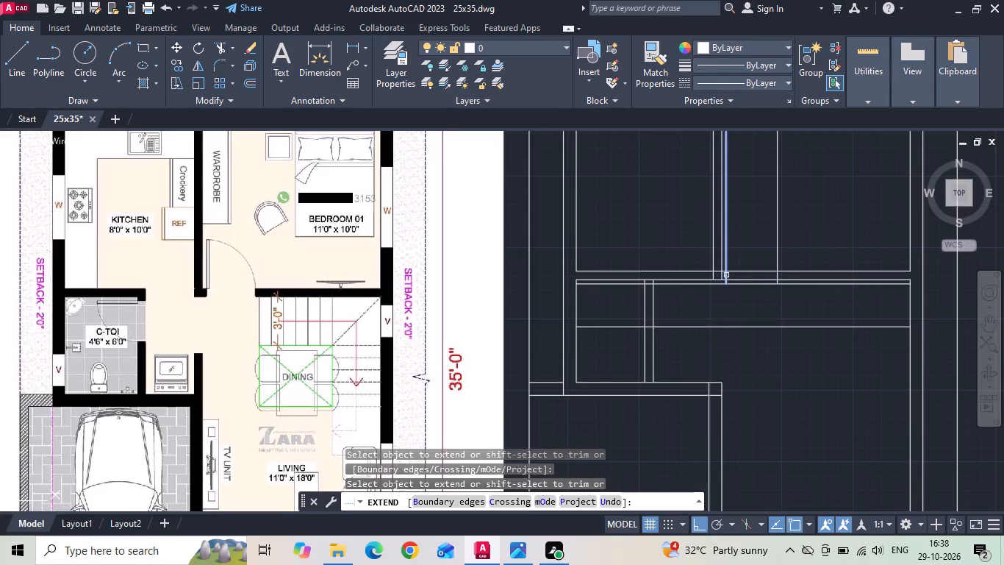
left_click(726, 275)
scroll(726, 279, "up", 1)
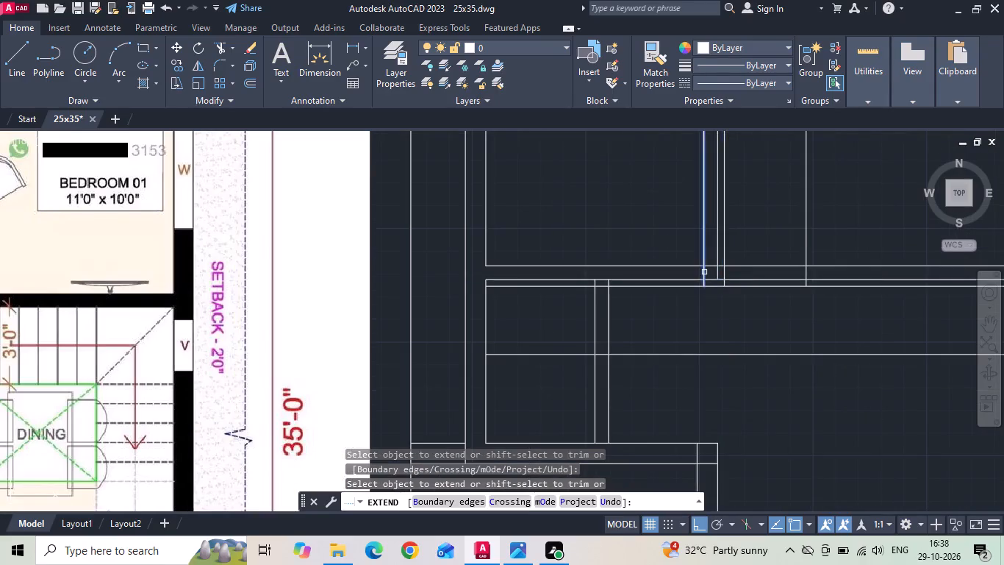
left_click(704, 272)
left_click(719, 277)
key("Escape")
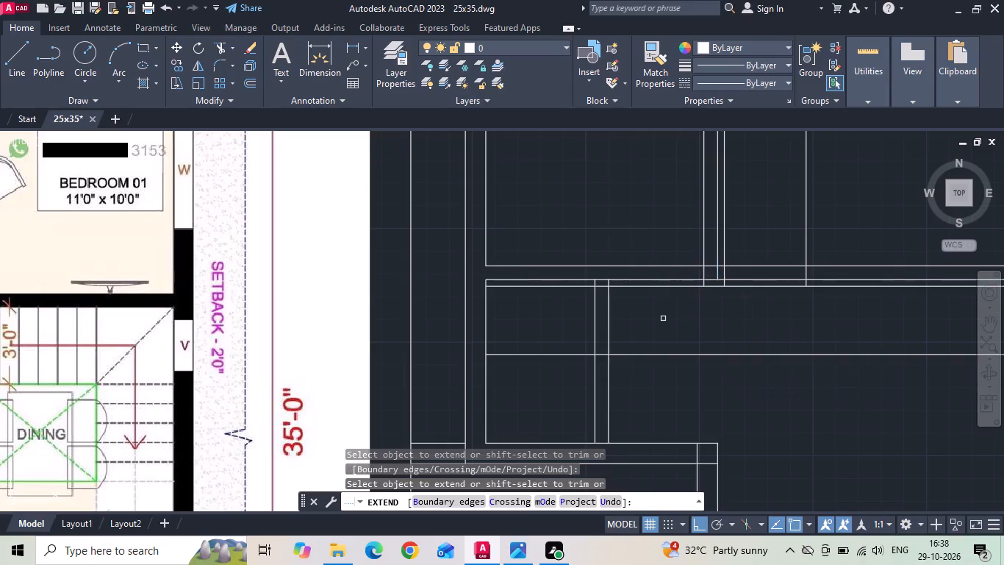
key("x")
key("space")
key("space")
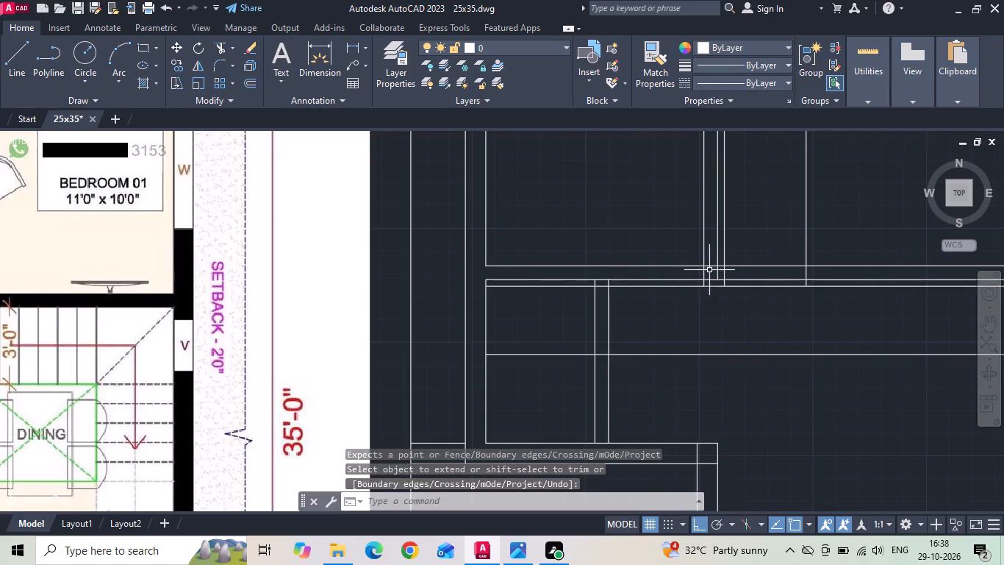
key("Escape")
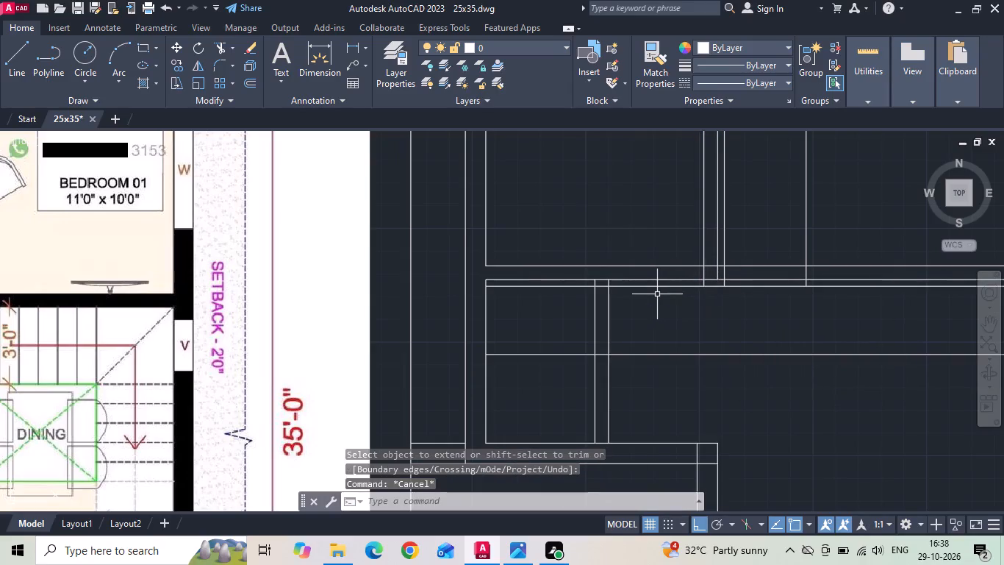
Trim the toilet's right wall to form its door opening, along with the leftover offset lines and the wall's bottom junction.
type("tr")
key("space")
key("space")
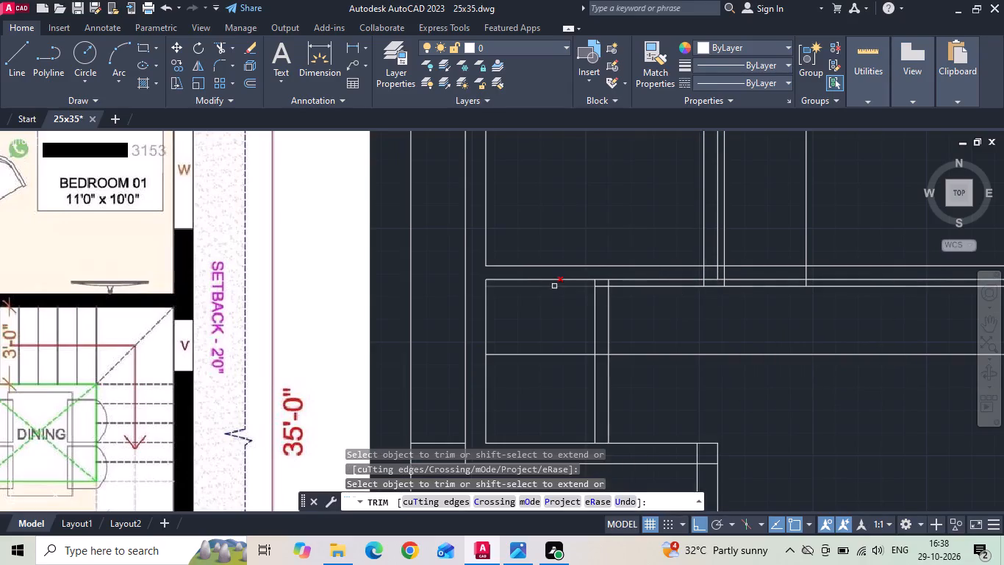
left_click(554, 284)
left_click(543, 380)
left_click_drag(553, 334, 681, 377)
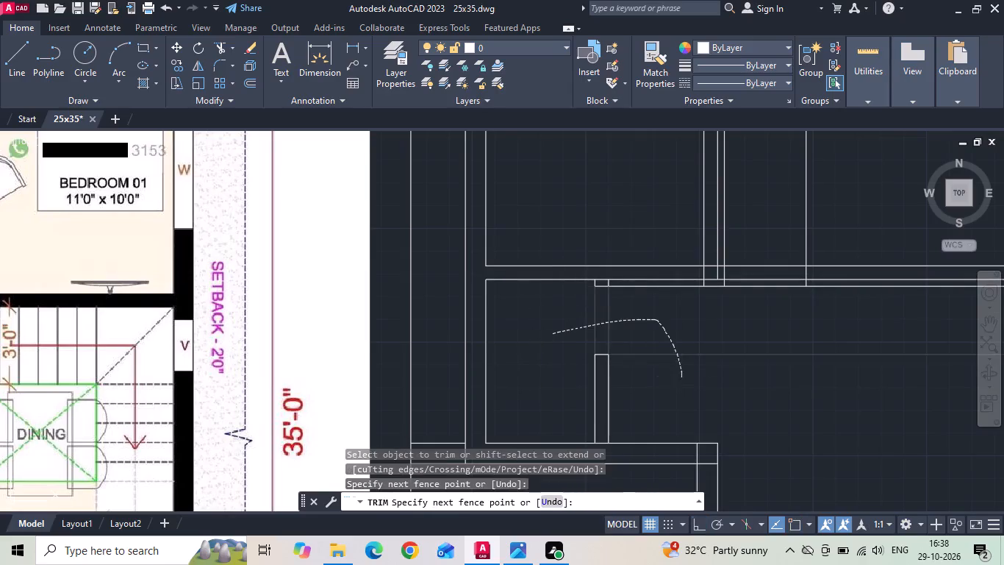
middle_click_drag(623, 383, 624, 369)
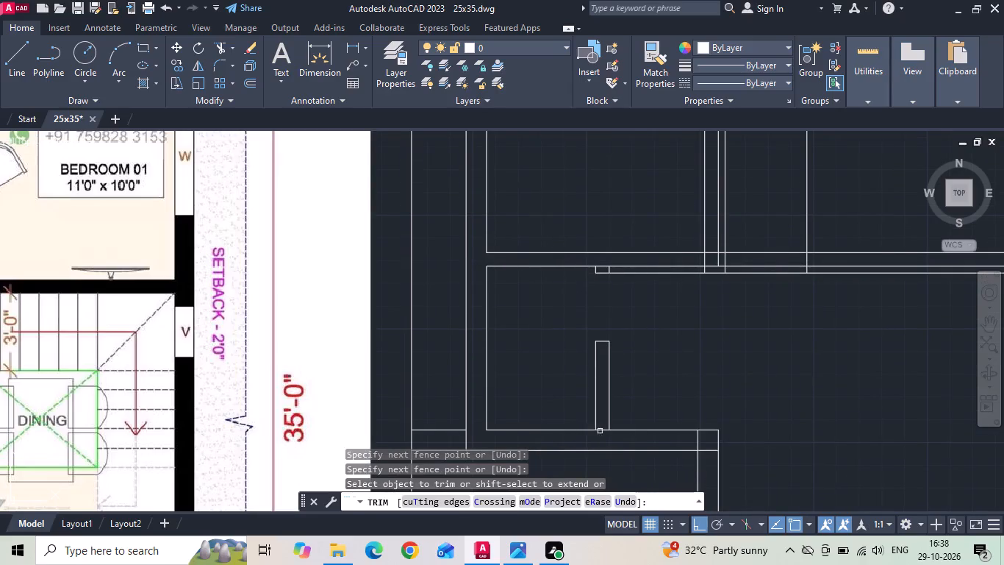
left_click(599, 432)
scroll(600, 421, "down", 1)
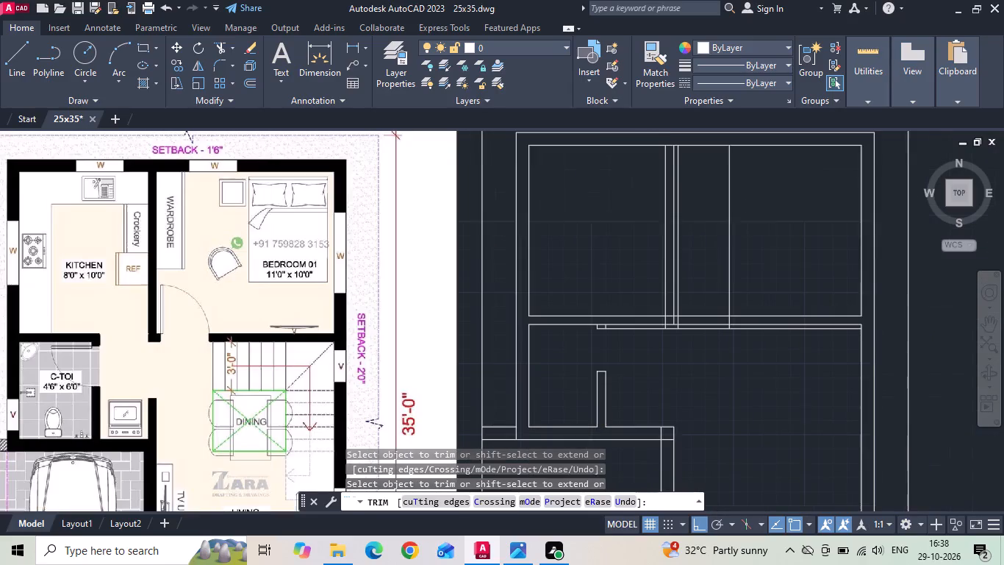
scroll(618, 313, "up", 2)
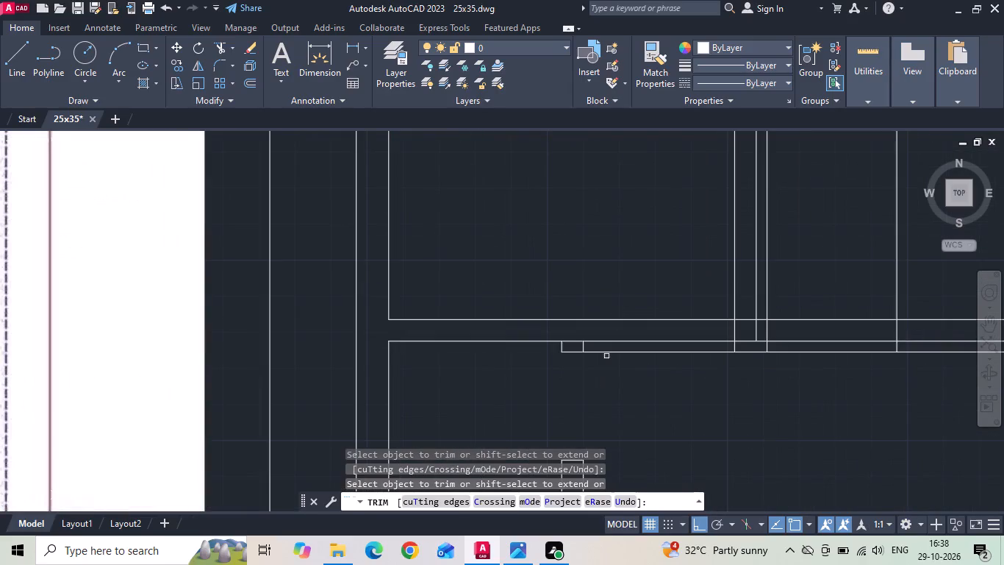
left_click(605, 352)
key("Escape")
Extend the right line of the toilet wall's short upper stub up to the upper line of the kitchen's bottom wall.
type("ex")
key("space")
key("space")
left_click(581, 346)
key("Escape")
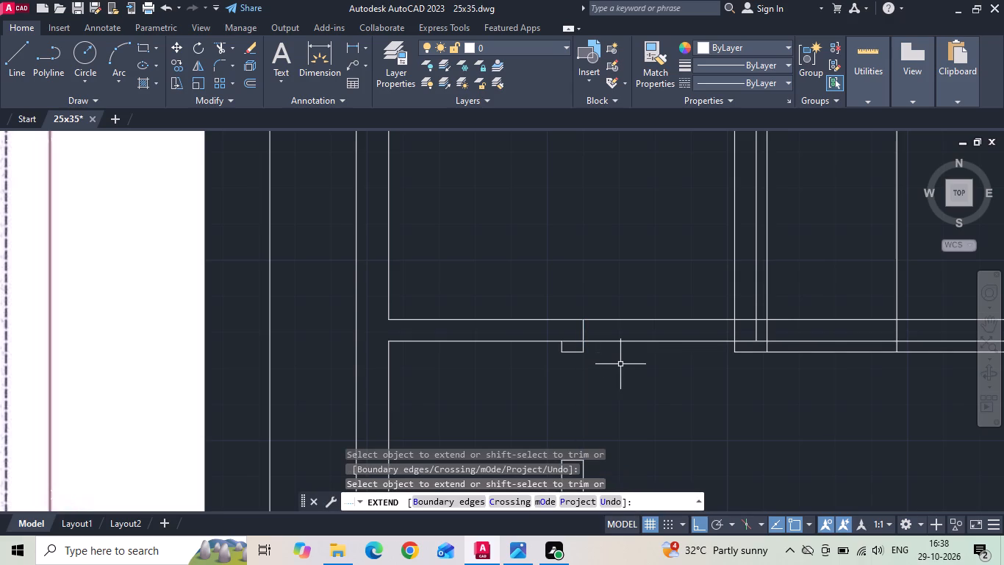
Trim the toilet stub's junction and the bottom wall lines to open the kitchen passage and the bedroom doorway.
key("t")
key("r")
key("space")
left_click(573, 340)
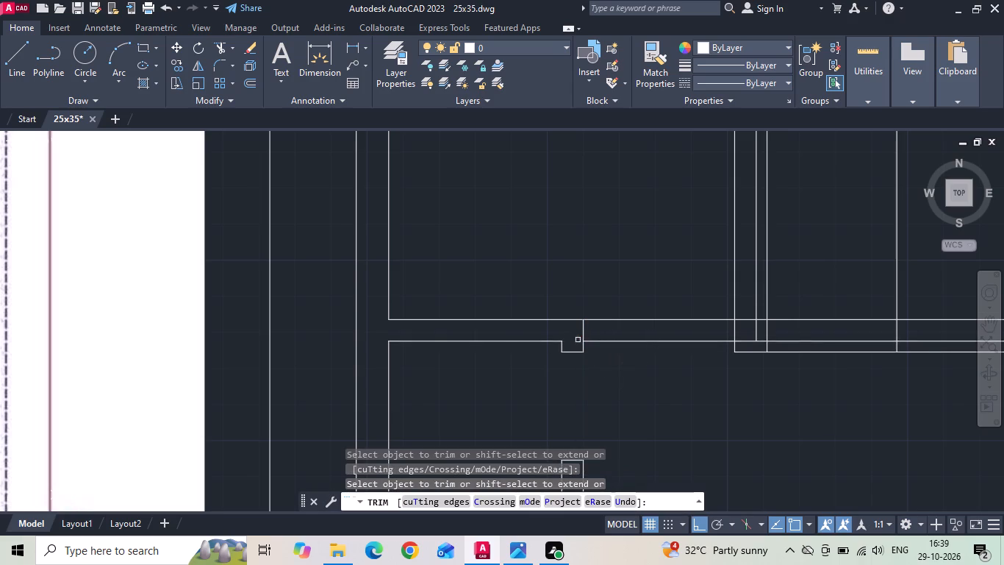
middle_click_drag(653, 342, 545, 326)
left_click_drag(533, 363, 532, 269)
middle_click_drag(578, 366, 442, 366)
left_click(578, 294)
left_click_drag(573, 369, 573, 358)
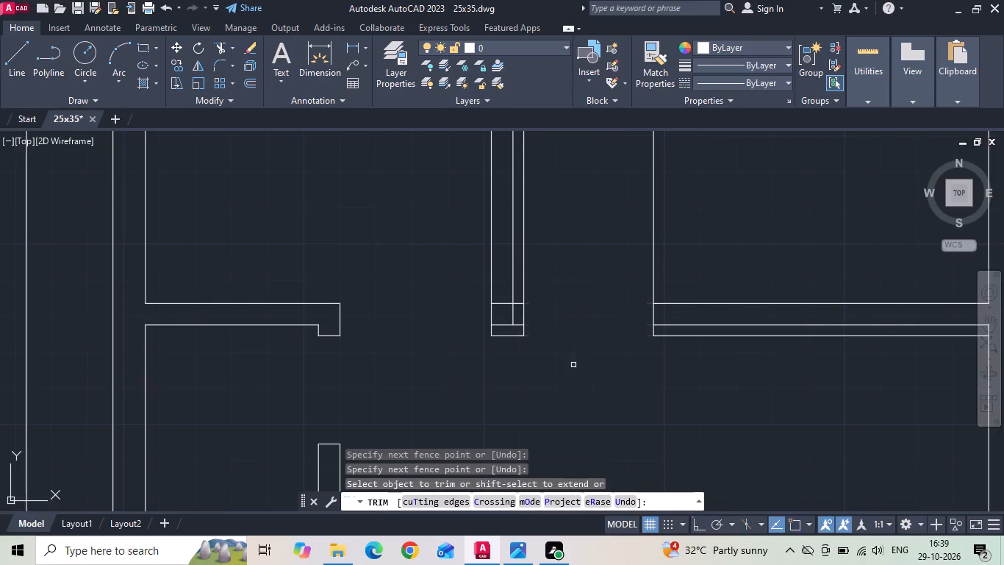
left_click_drag(573, 358, 573, 361)
Trim the door line above the bedroom's bottom wall and the surplus offset line below it.
left_click_drag(653, 265, 740, 213)
left_click(679, 333)
left_click(603, 339)
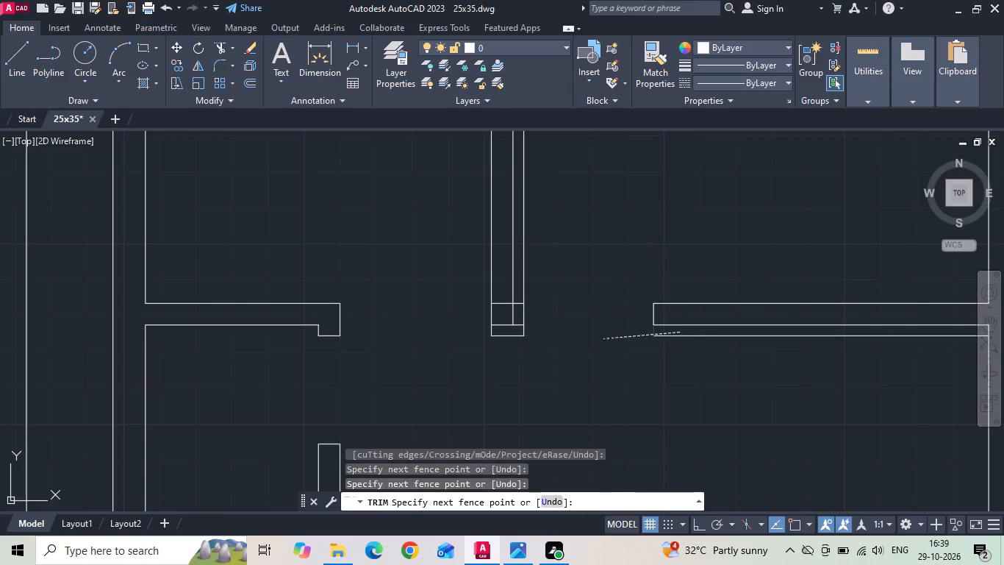
left_click(665, 334)
Trim the surplus lines at the kitchen-bedroom partition, leaving a small nib on the bedroom side of its lower end.
left_click_drag(542, 332, 528, 334)
left_click(469, 337)
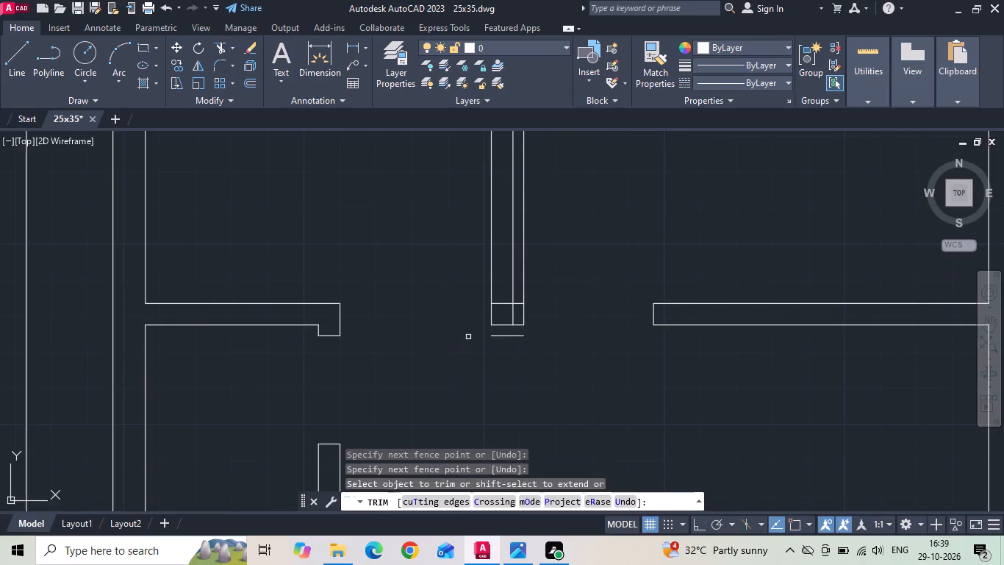
left_click(507, 336)
scroll(501, 358, "down", 2)
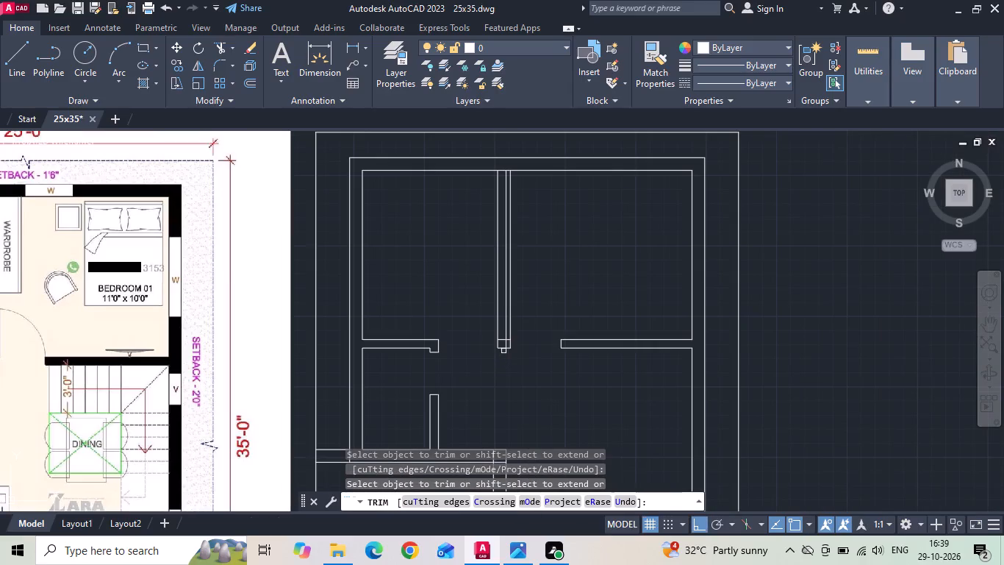
scroll(507, 352, "up", 2)
left_click(504, 328)
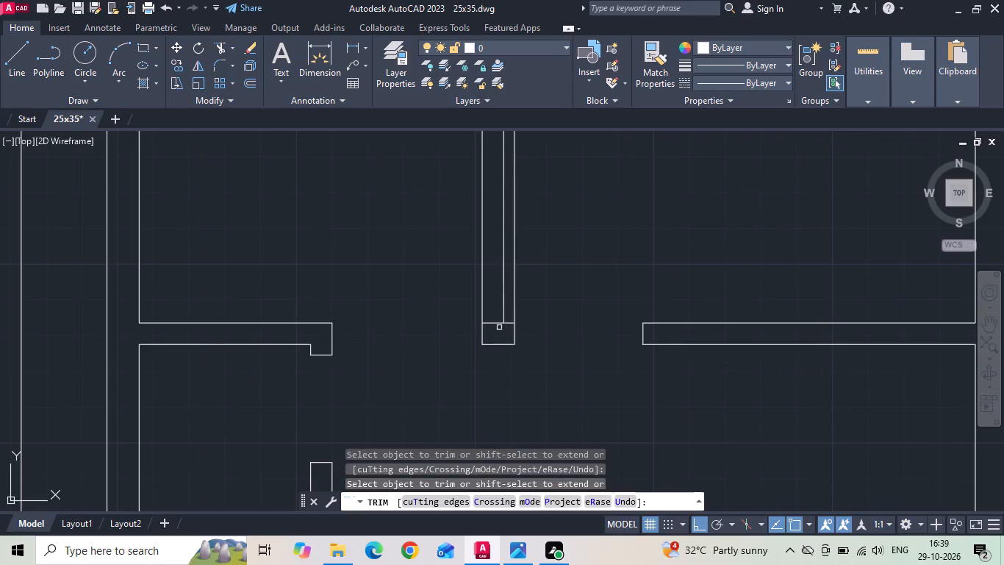
left_click(492, 318)
left_click(492, 333)
left_click(514, 307)
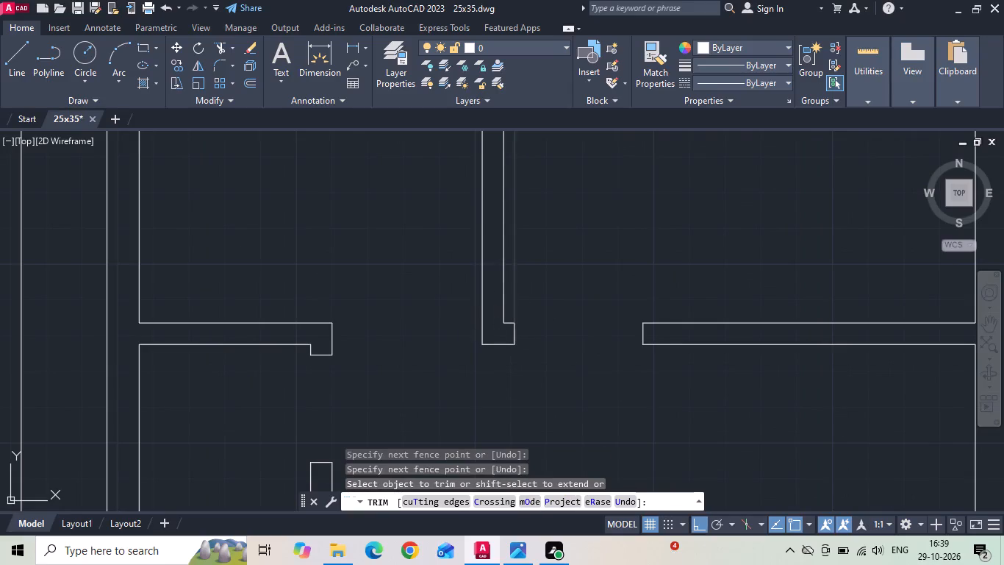
Trim the top outer wall's inner line between the two kitchen-bedroom partition lines.
scroll(528, 300, "down", 2)
middle_click_drag(533, 248, 539, 309)
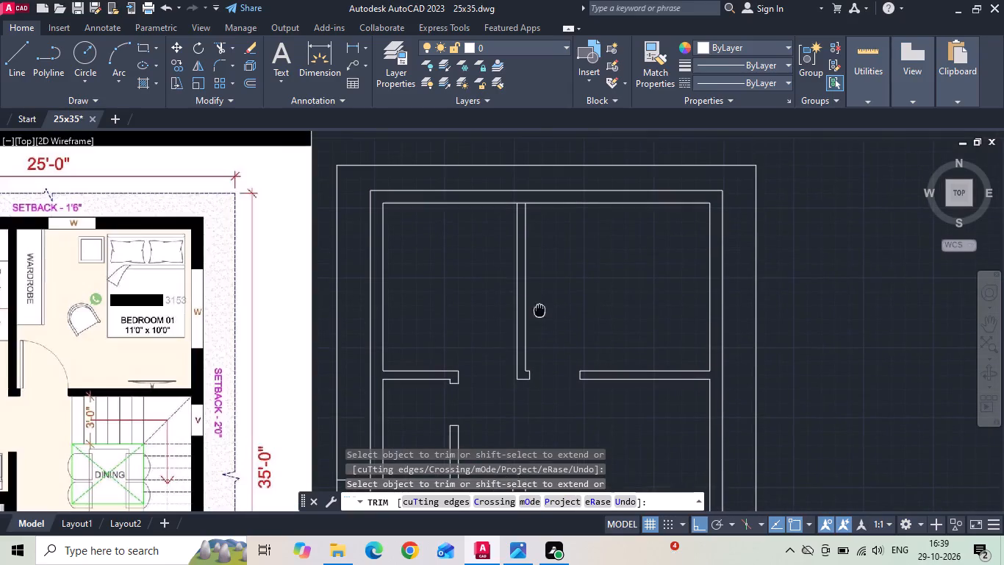
left_click(522, 202)
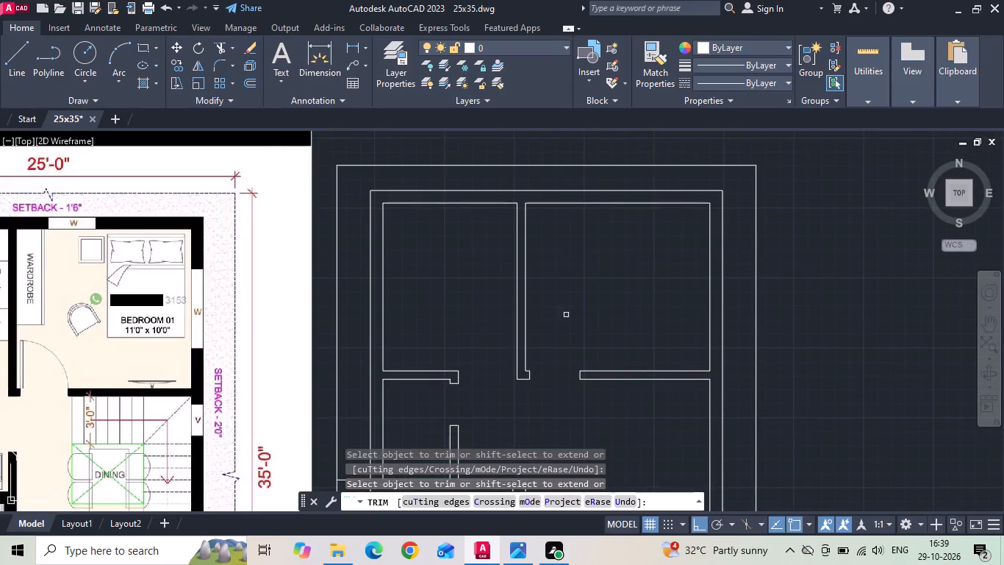
middle_click_drag(565, 307, 584, 250)
scroll(585, 249, "down", 1)
middle_click_drag(571, 363, 575, 351)
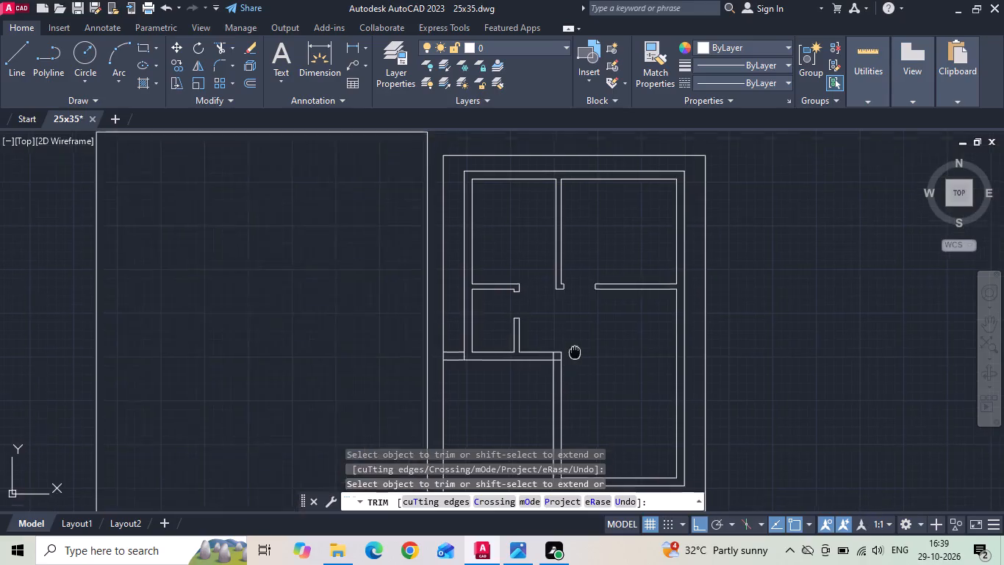
middle_click_drag(575, 351, 575, 350)
key("Escape")
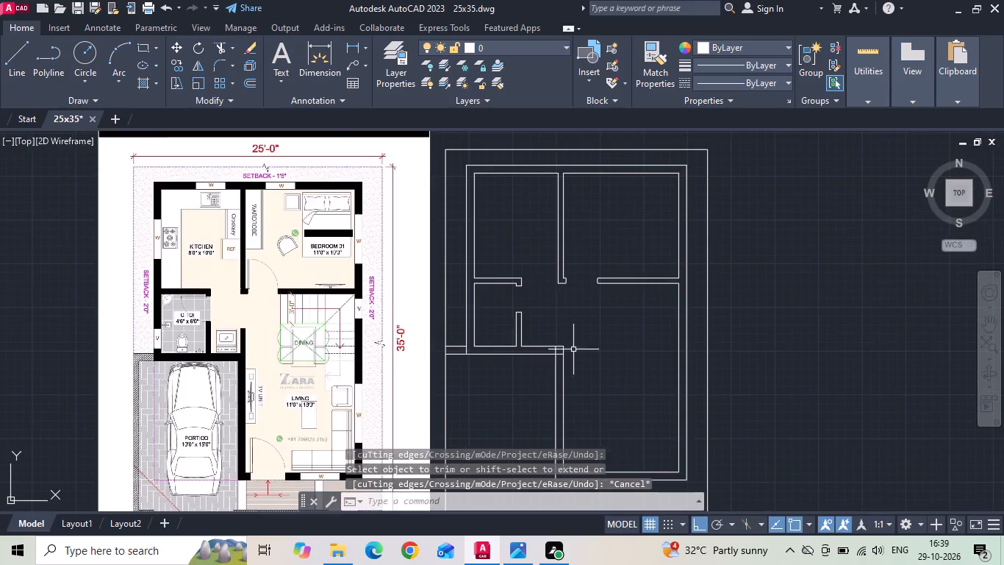
Offset the upper line of the portico's top wall, between the toilet and the living room, 2' upward.
scroll(537, 349, "up", 2)
left_click(356, 43)
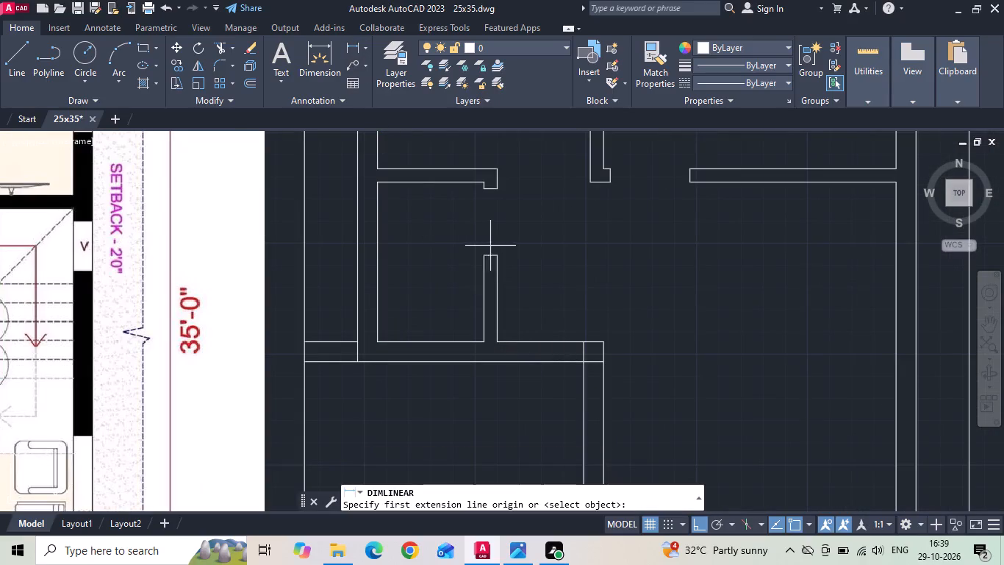
key("Escape")
type("o")
key("space")
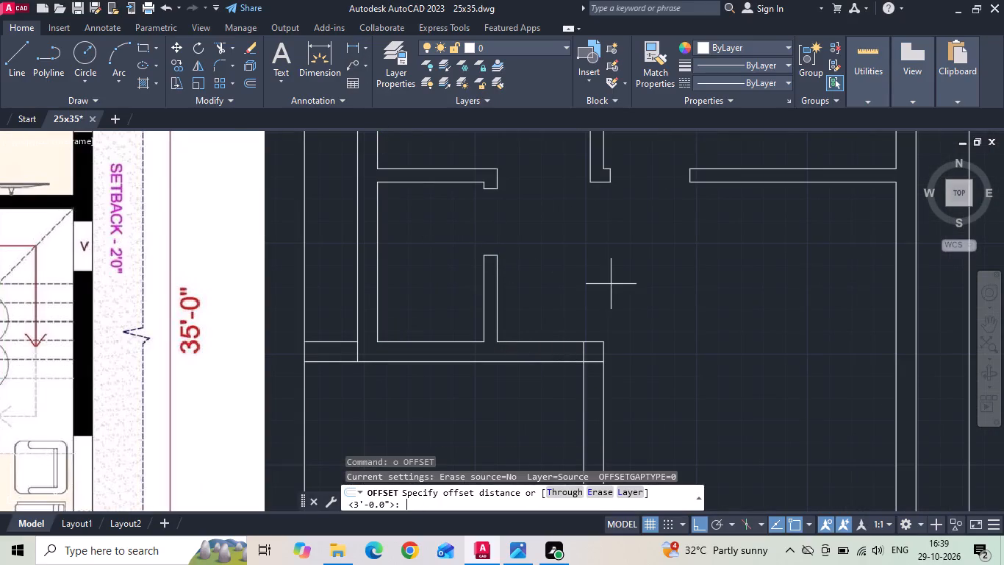
key("2")
key("apostrophe")
key("space")
left_click(549, 341)
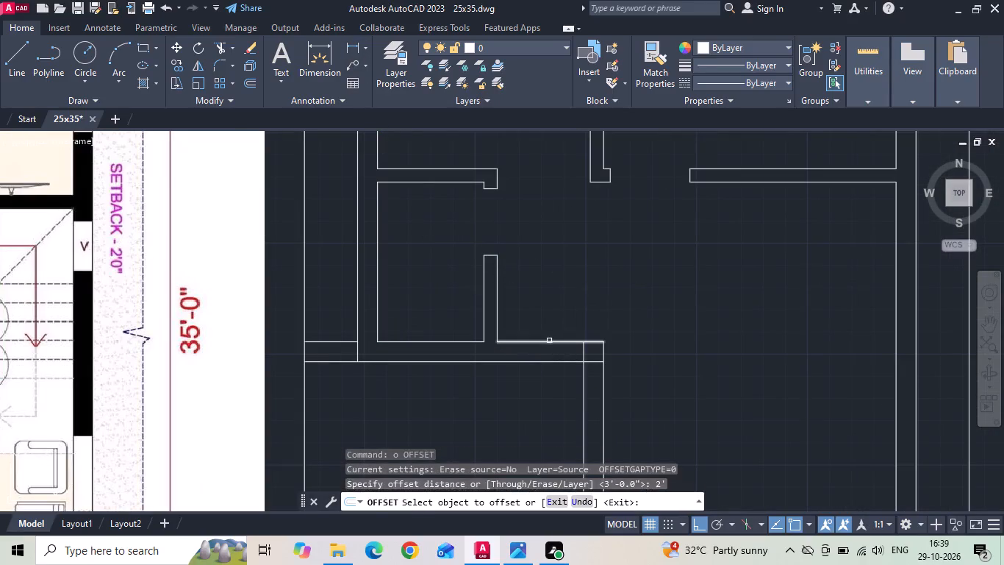
left_click(553, 304)
scroll(581, 305, "down", 1)
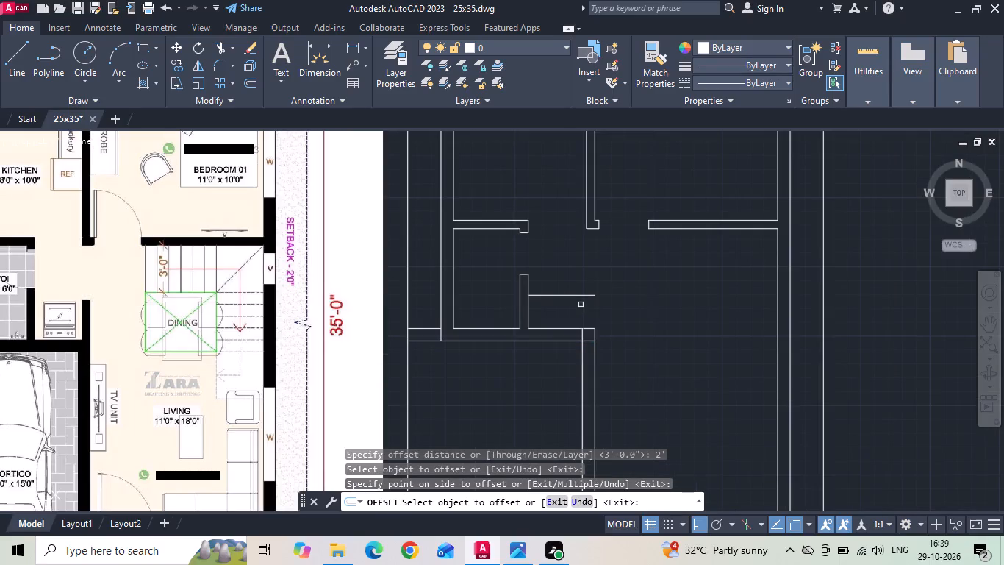
key("Escape")
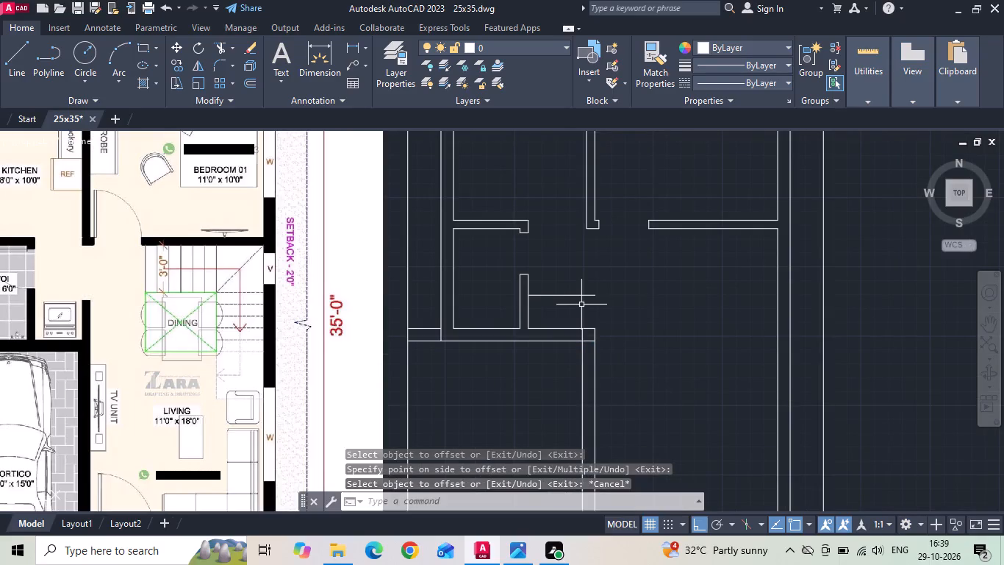
Extend both kitchen-bedroom partition lines down to the upper line of the portico's top wall.
type("ex")
key("space")
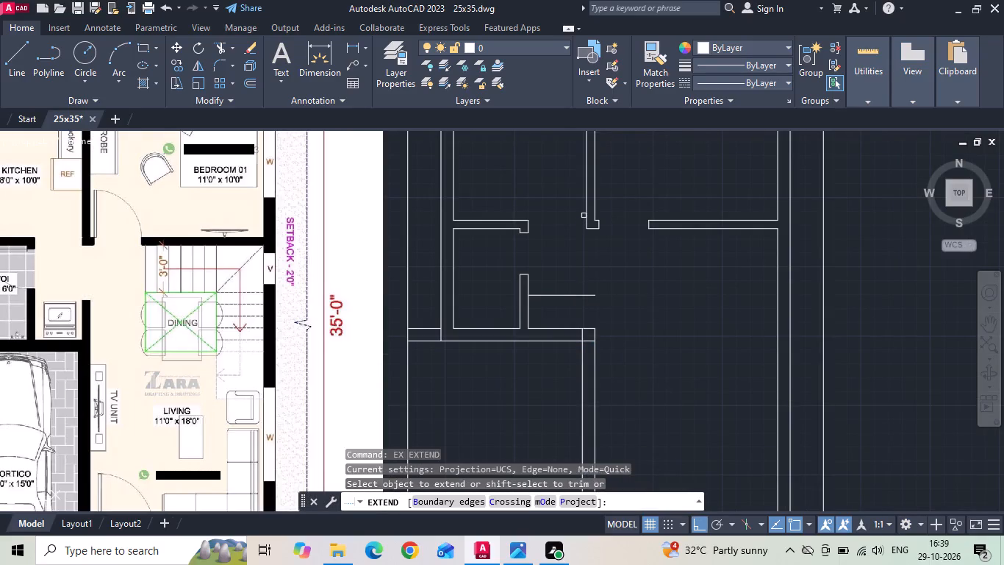
left_click(586, 224)
left_click(587, 267)
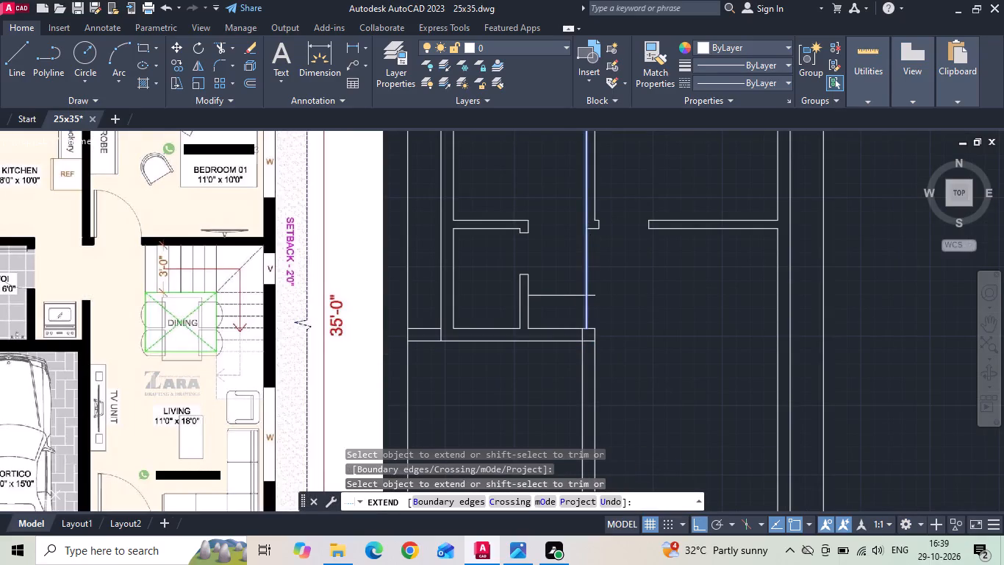
left_click(595, 209)
left_click(595, 216)
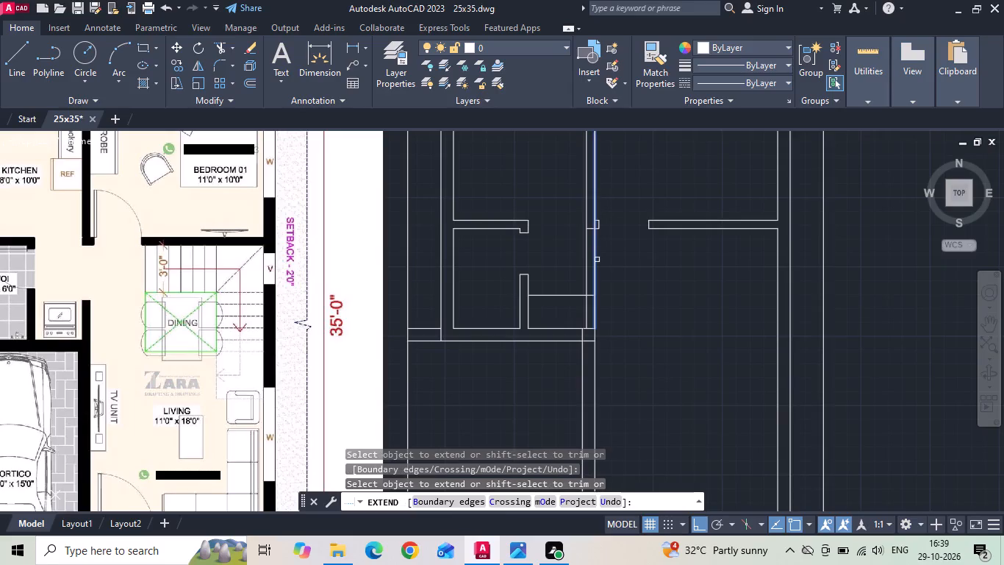
left_click(597, 263)
key("Escape")
Trim both extended partition lines between the bedroom door nib and the offset line beside the toilet, opening the wash area passage.
key("t")
key("r")
key("space")
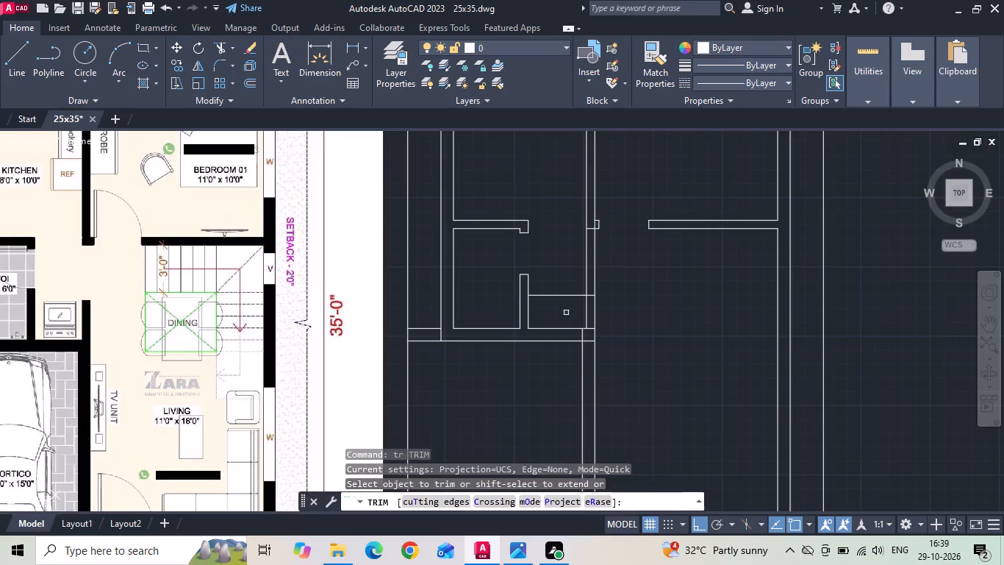
left_click_drag(565, 313, 626, 266)
Trim the surplus lines where the wash area's side wall meets the portico wall, and the line inside the bedroom door nib.
left_click(583, 334)
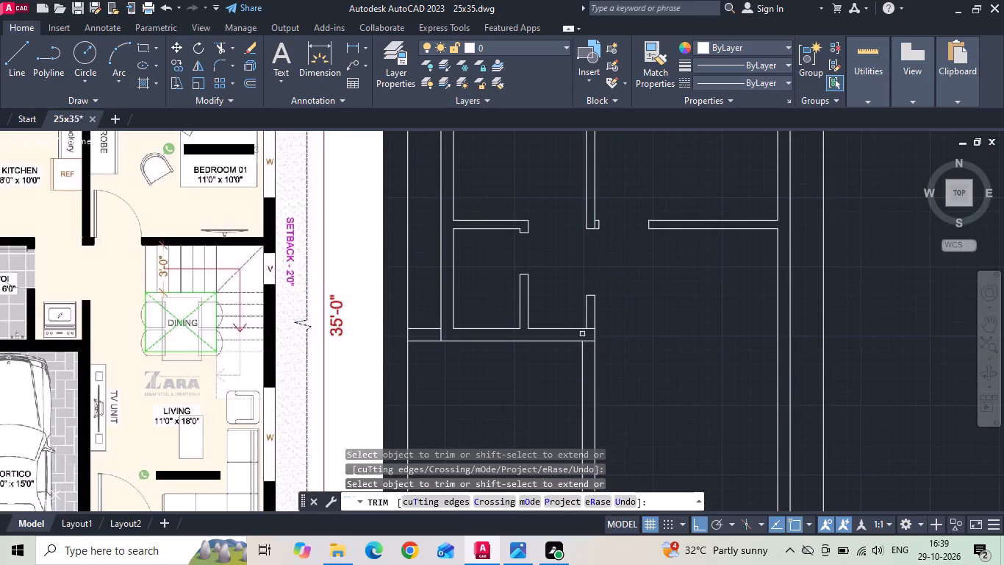
left_click(589, 338)
left_click(590, 341)
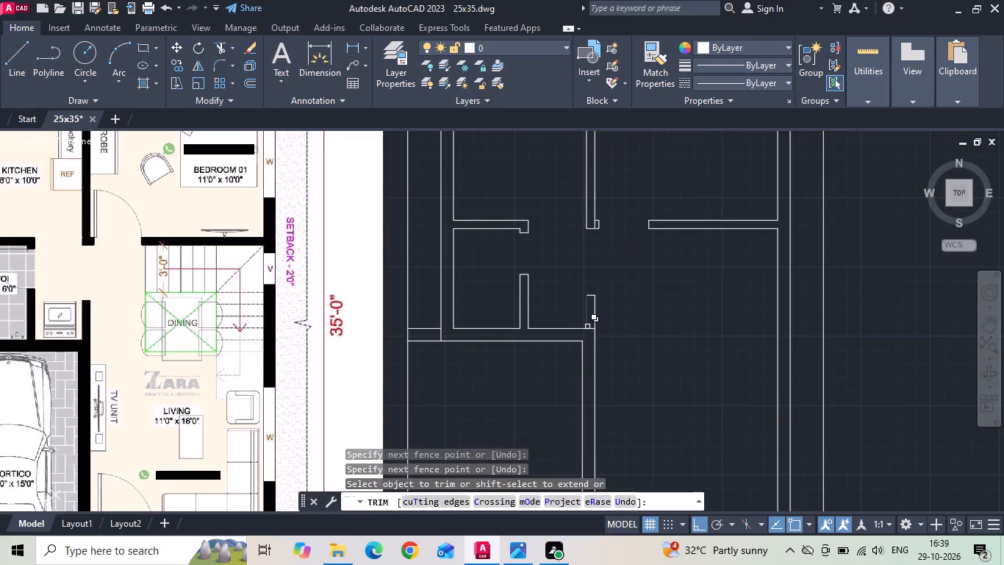
left_click(591, 328)
scroll(637, 323, "down", 2)
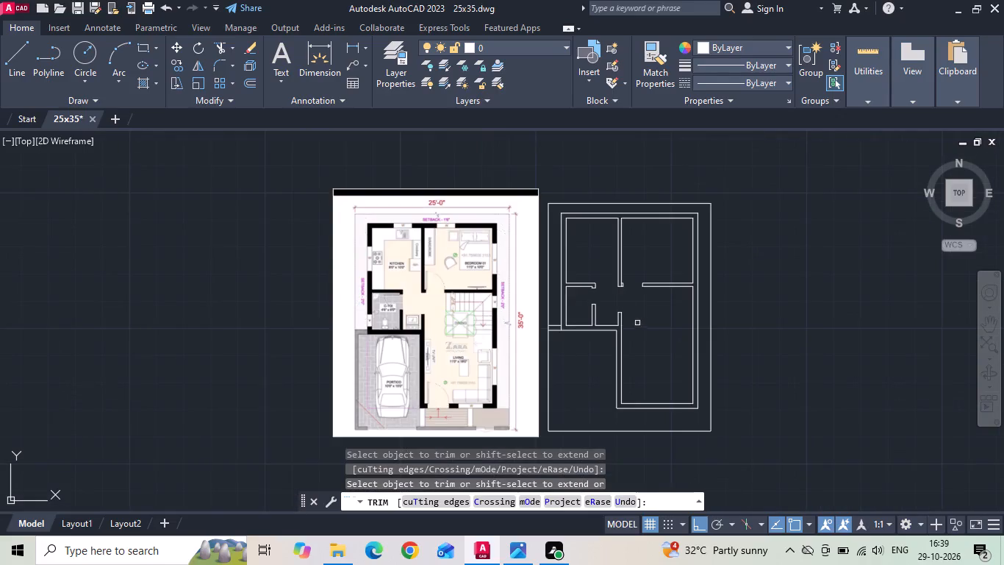
scroll(620, 302, "up", 2)
left_click(619, 255)
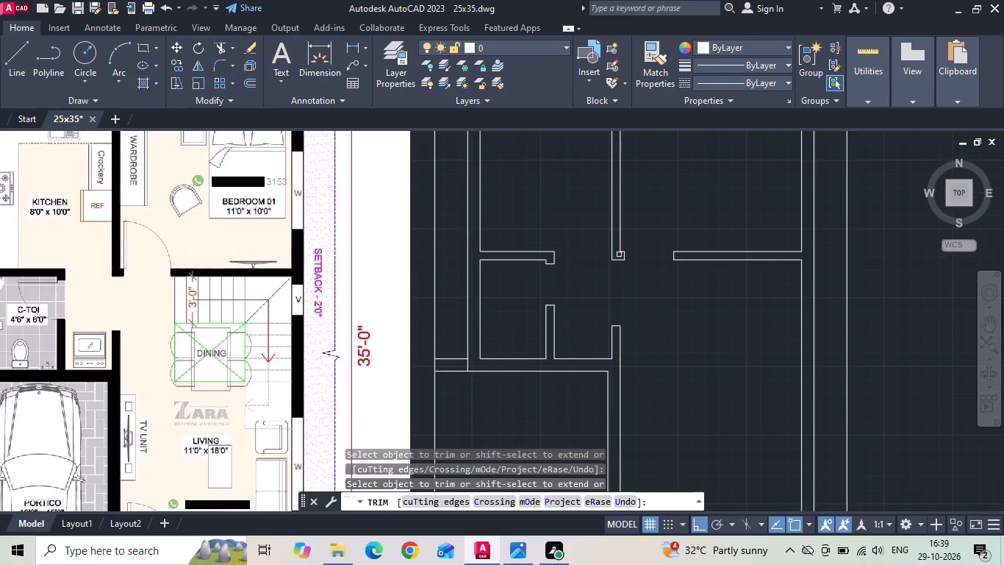
key("Escape")
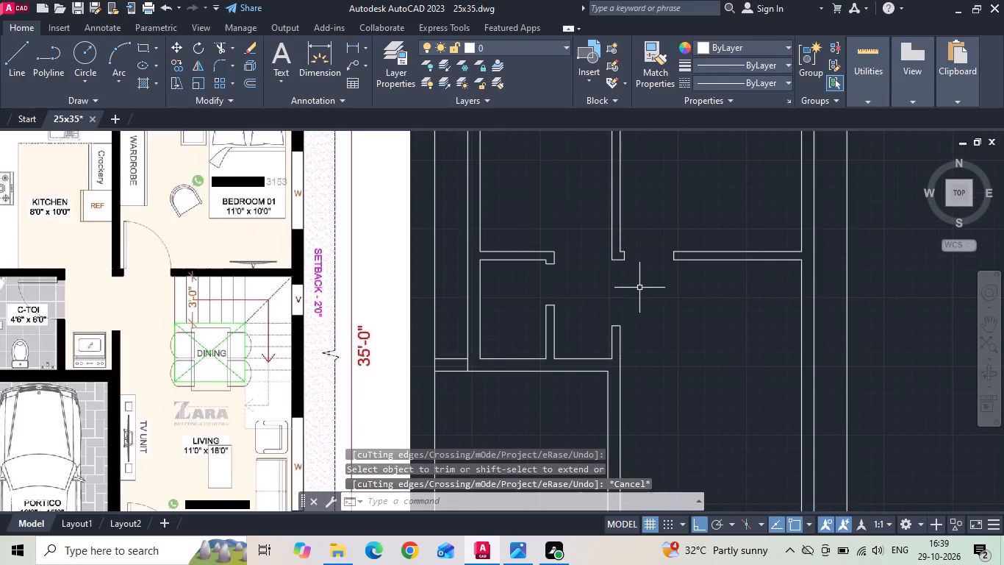
Measure the toilet door opening between the upper nib and the wall end below it.
left_click(346, 49)
scroll(588, 305, "up", 1)
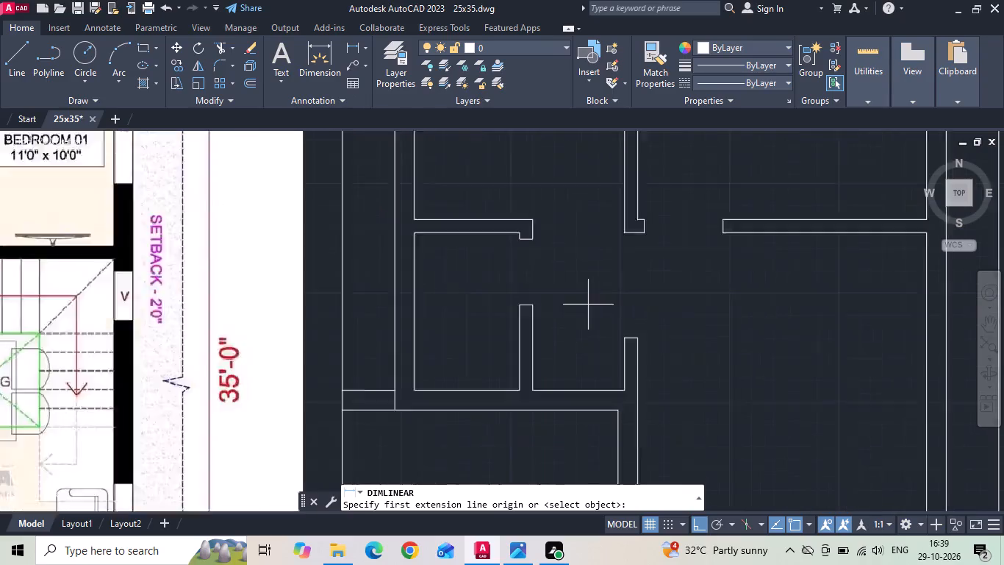
scroll(588, 305, "up", 1)
left_click_drag(495, 305, 504, 311)
left_click_drag(641, 360, 640, 345)
key("Escape")
key("space")
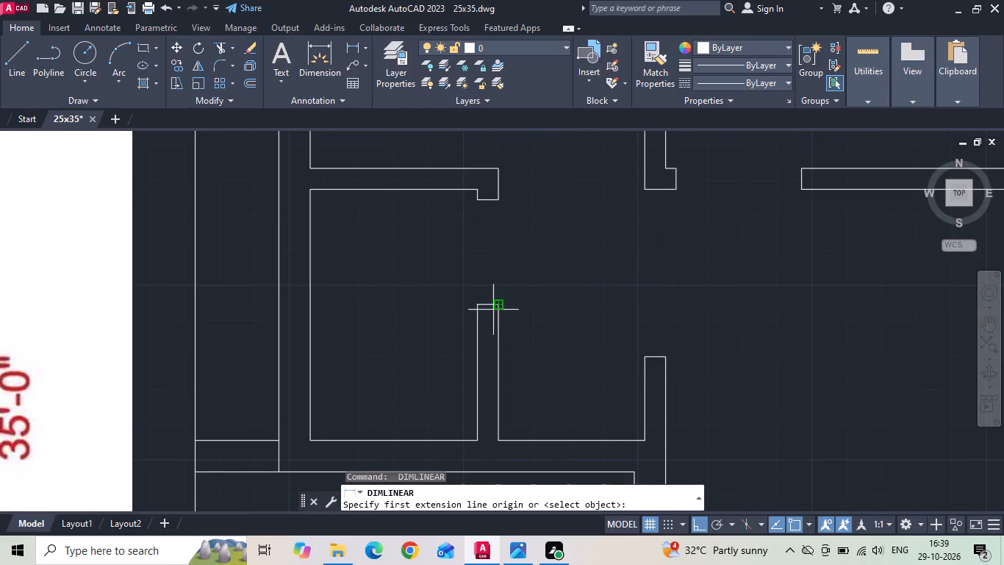
left_click(495, 303)
left_click(498, 202)
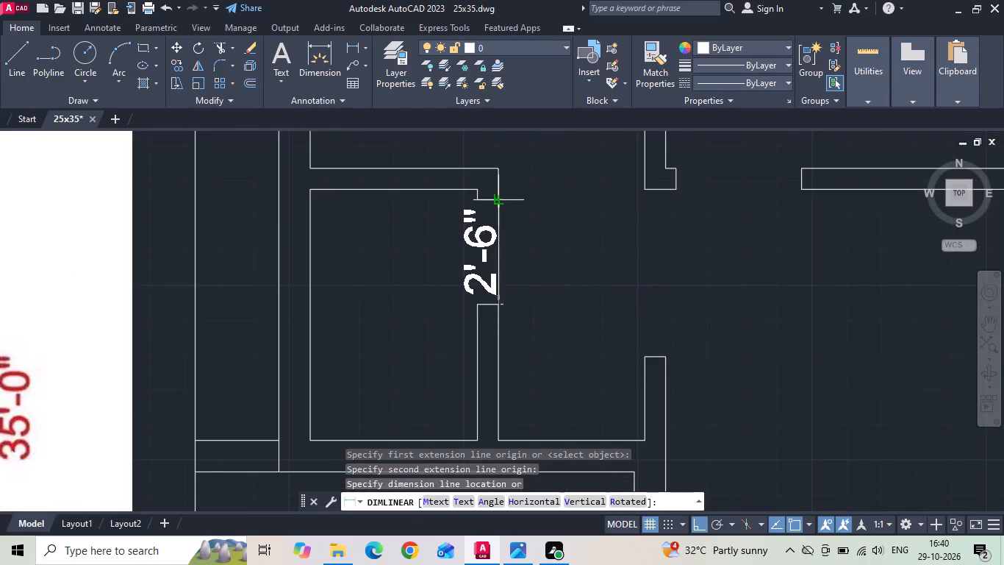
key("Escape")
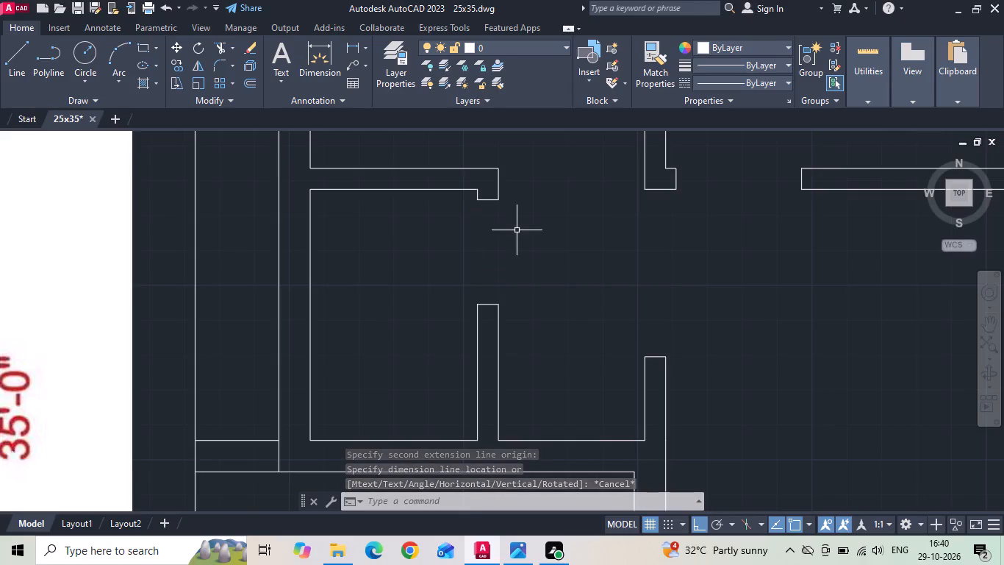
Move the short end line capping the wash area's side wall 6" upward.
scroll(653, 281, "down", 2)
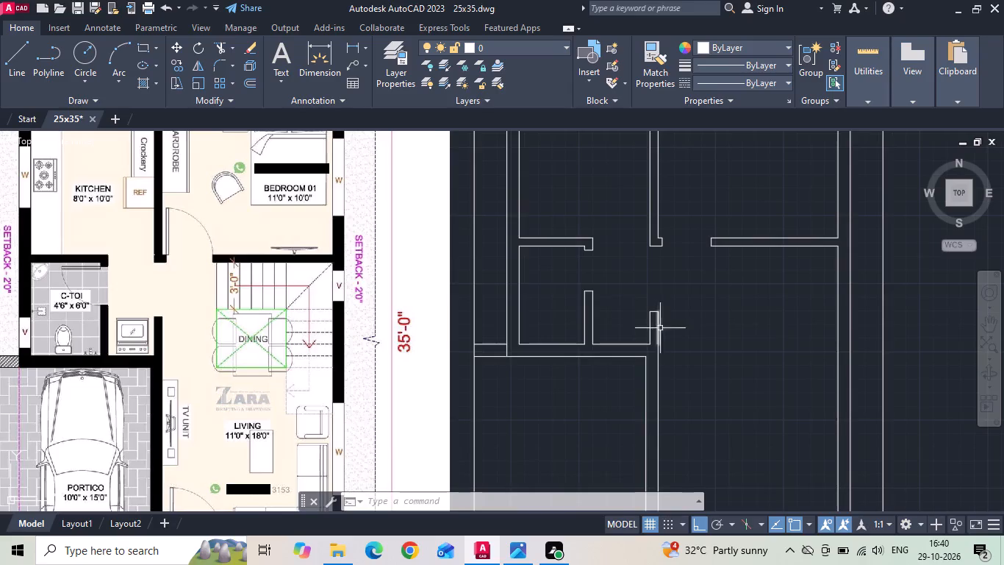
scroll(660, 328, "up", 3)
left_click_drag(633, 288, 632, 274)
left_click(625, 243)
right_click(634, 241)
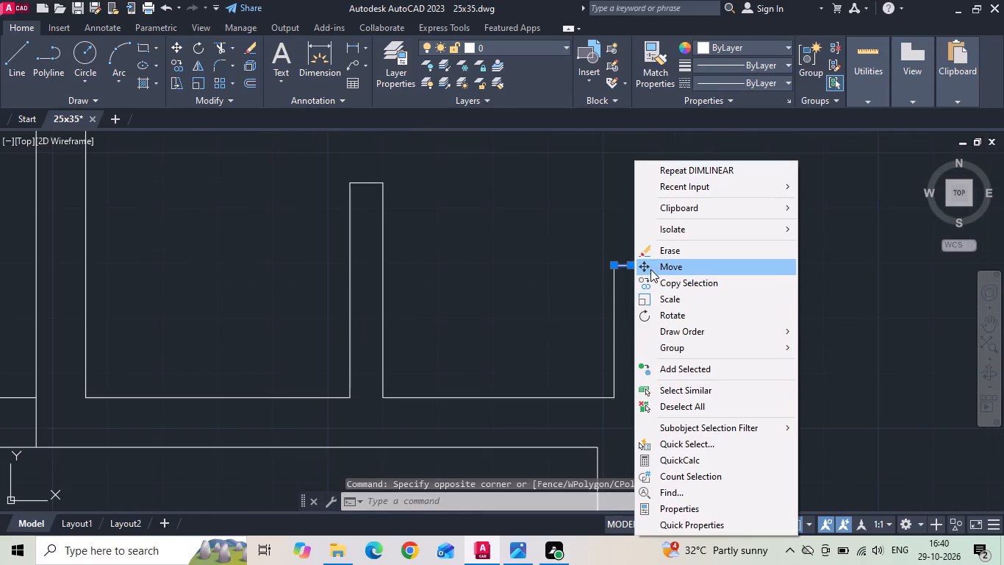
left_click(651, 270)
left_click_drag(705, 299, 706, 291)
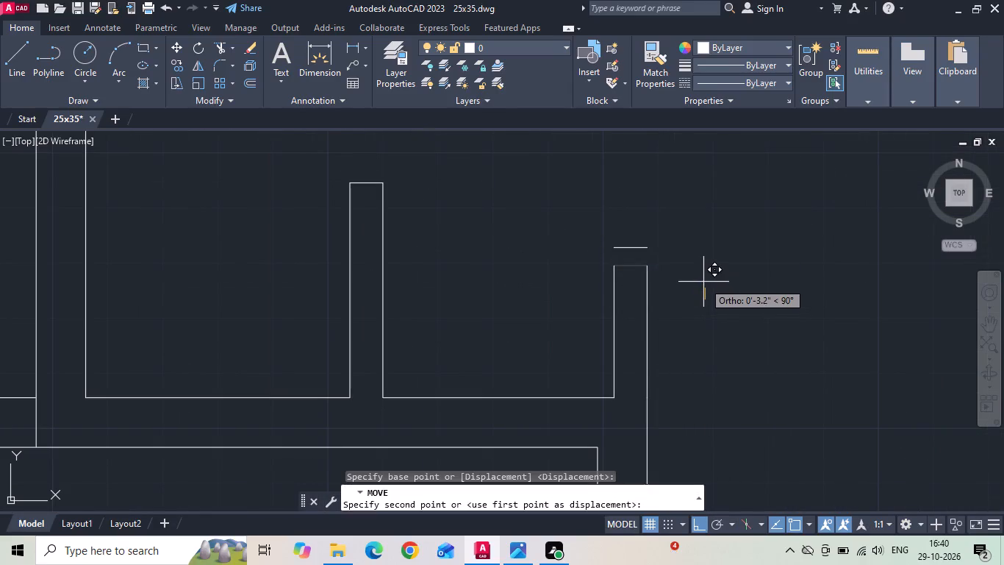
type("6")
key("space")
Extend both side lines of the wash area's side wall up to the moved end line.
key("e")
type("x")
key("space")
left_click_drag(693, 290, 684, 291)
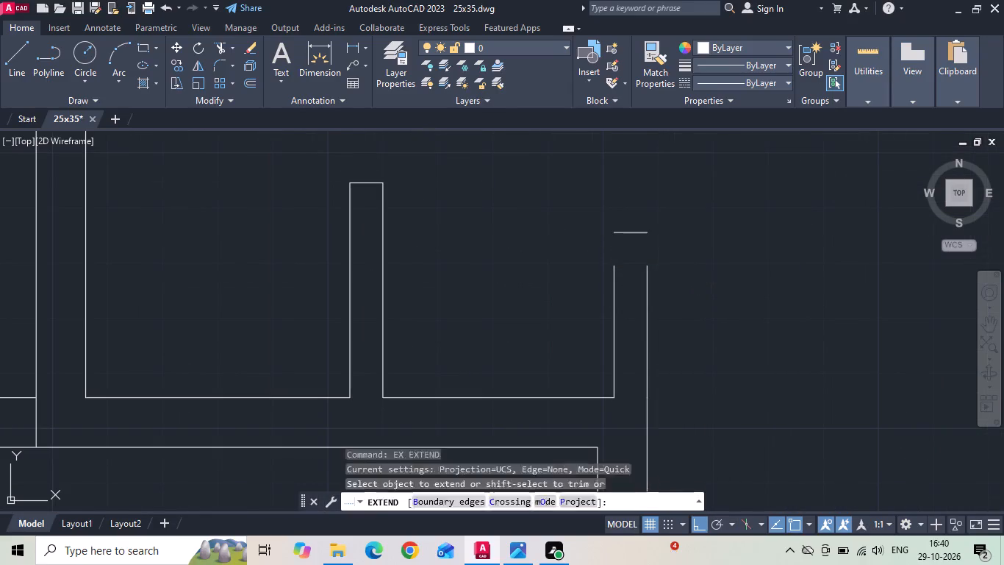
left_click_drag(684, 291, 522, 296)
scroll(546, 285, "down", 3)
key("Escape")
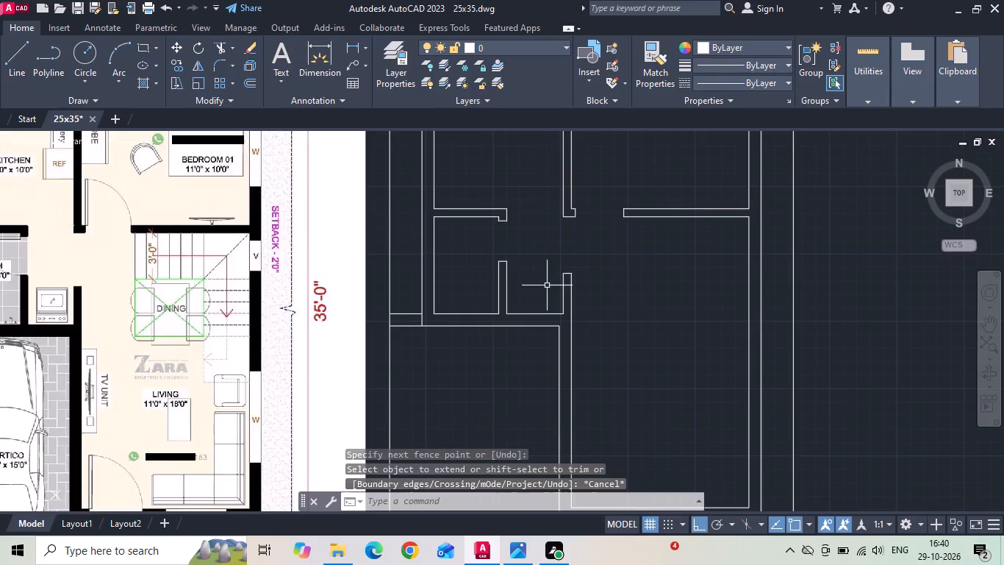
Save the drawing.
key("ctrl+s")
key("ctrl+s")
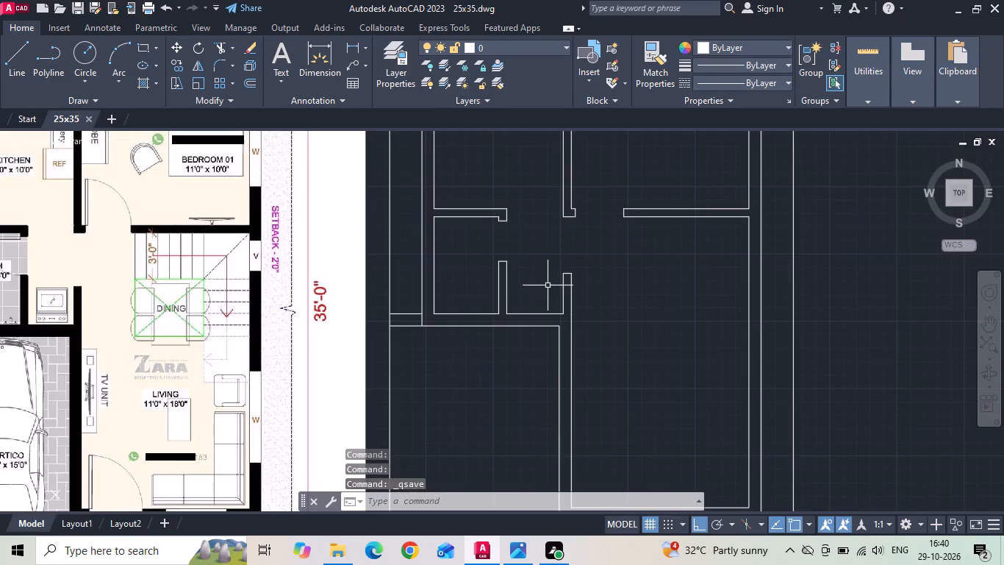
Offset the bedroom's bottom wall line 3' downward and the living room's right inner wall line 3' inward for the staircase.
type("o 3")
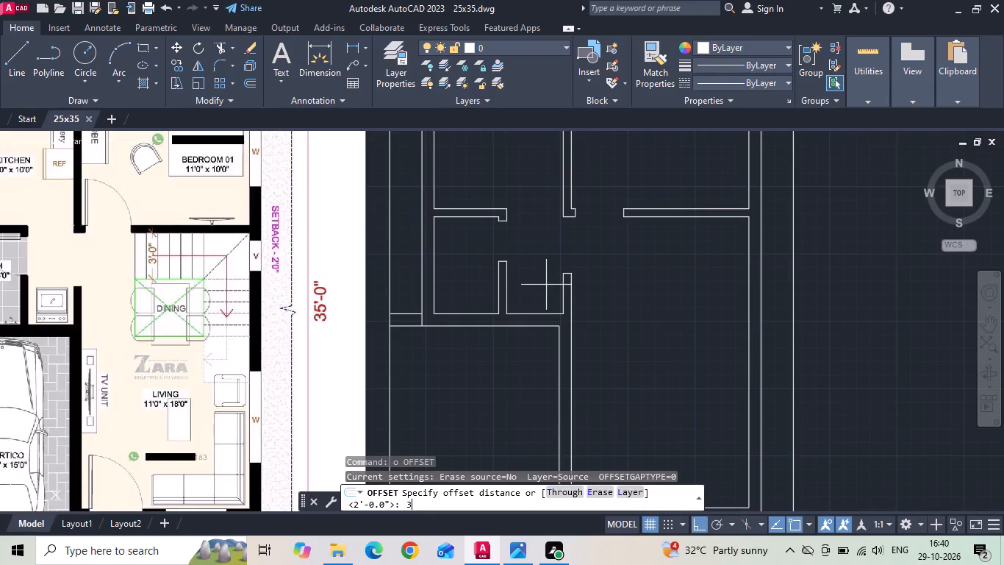
key("apostrophe")
key("space")
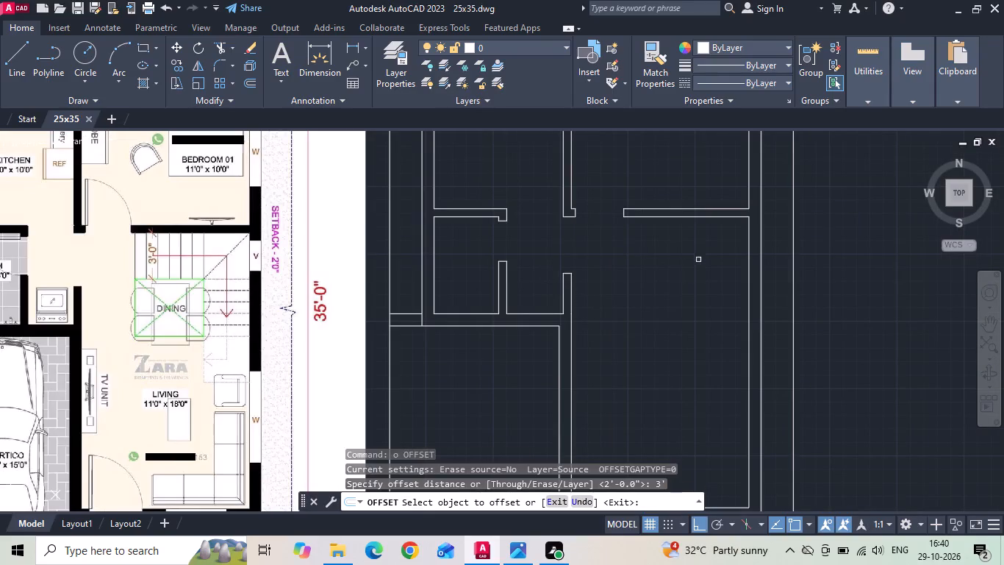
left_click_drag(695, 216, 689, 251)
left_click(679, 301)
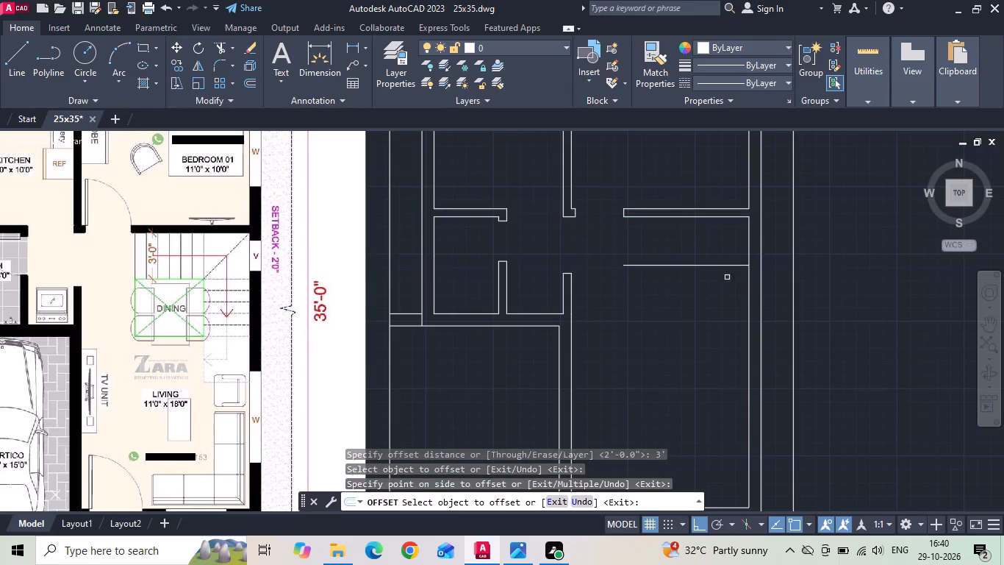
left_click(749, 294)
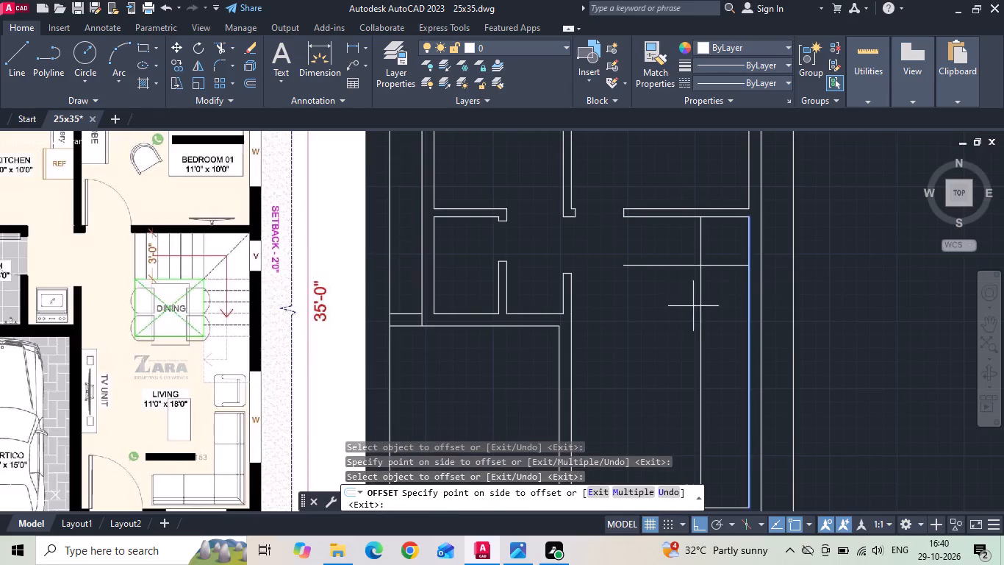
left_click(693, 307)
key("Escape")
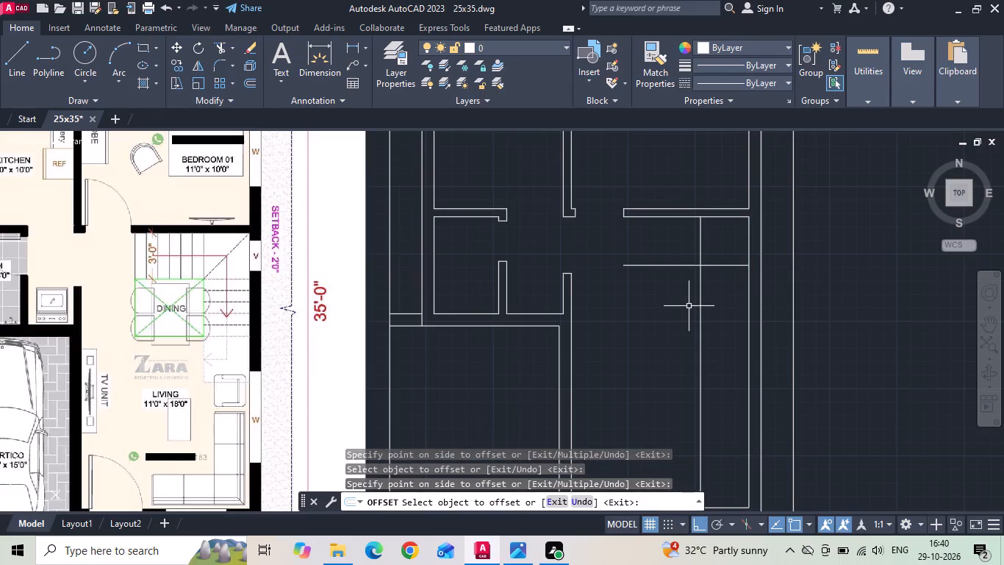
Copy the staircase's vertical offset line to the left at 10, 20, 30, 40 and 50 inches to form the treads.
scroll(135, 252, "up", 2)
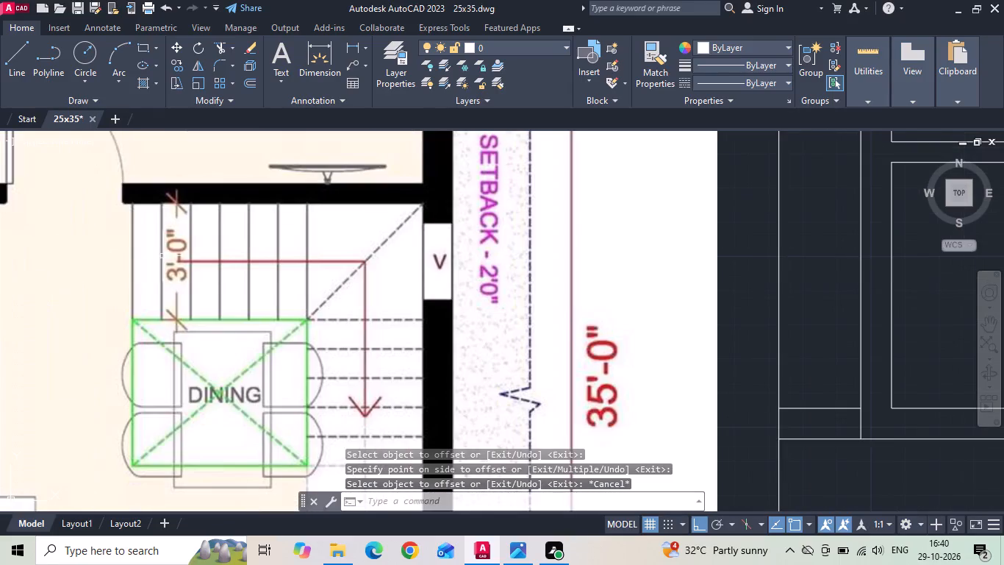
scroll(231, 282, "down", 3)
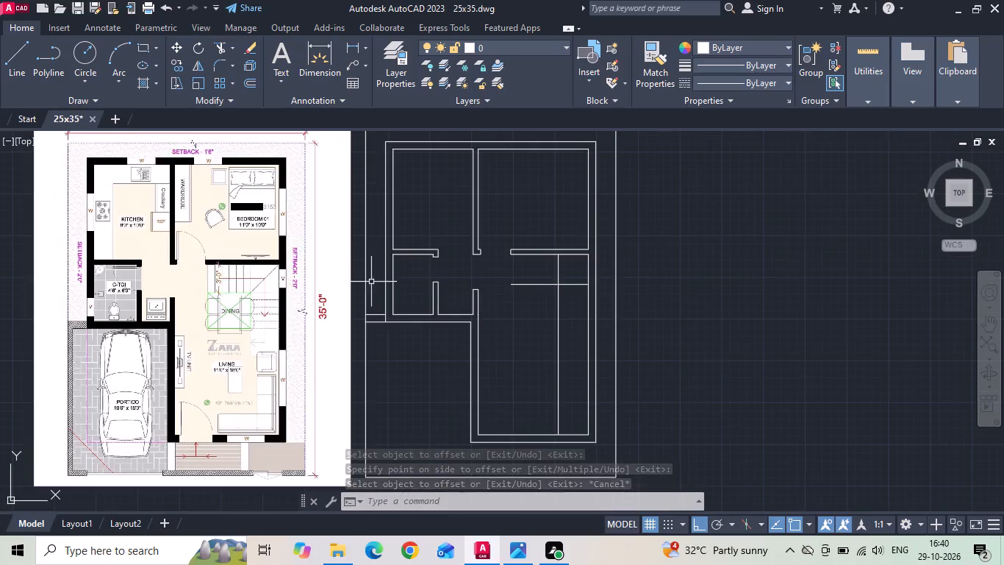
scroll(542, 283, "up", 2)
left_click(573, 252)
left_click(539, 259)
right_click(539, 260)
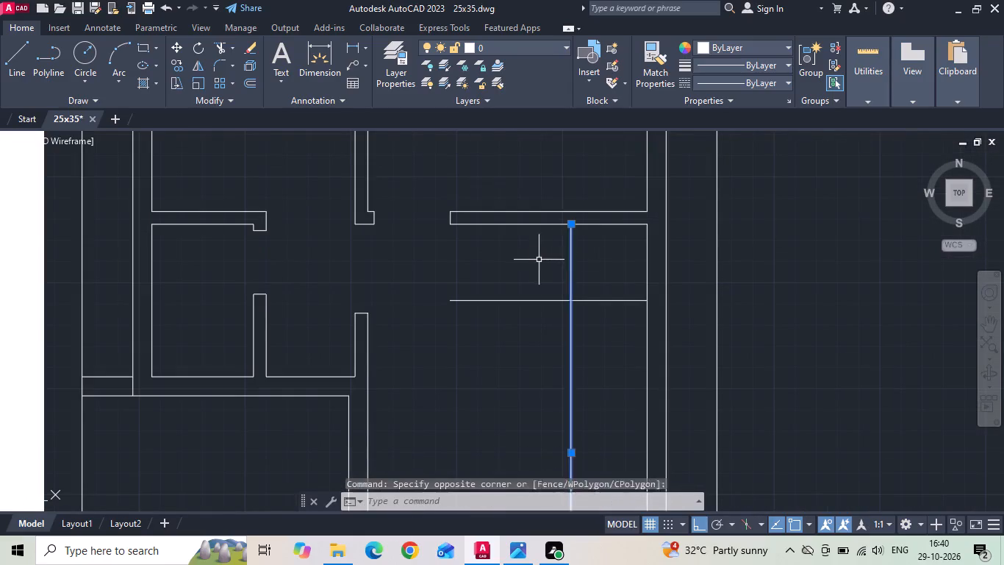
left_click(564, 291)
left_click_drag(546, 353, 537, 353)
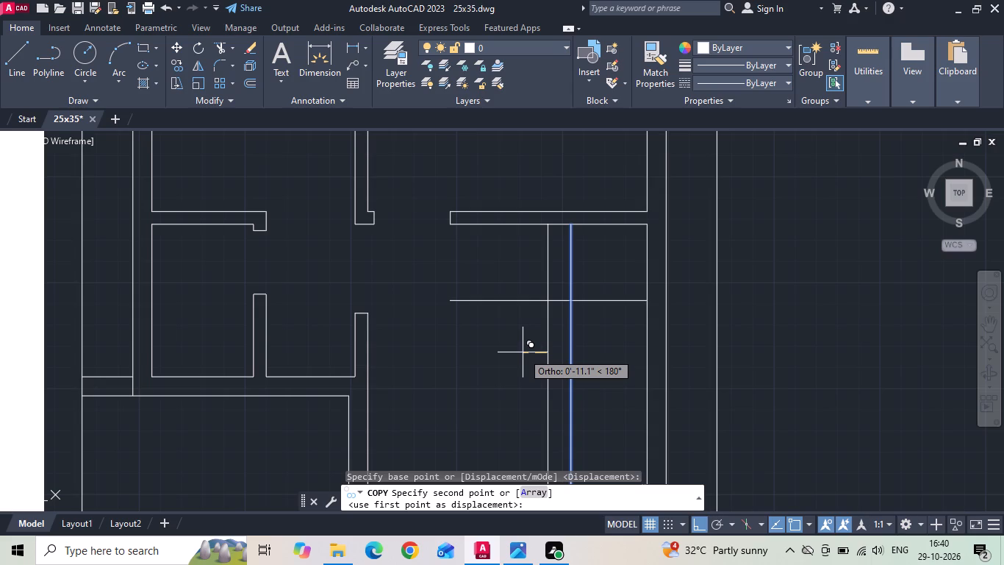
type("10")
key("Return")
type("20")
key("Return")
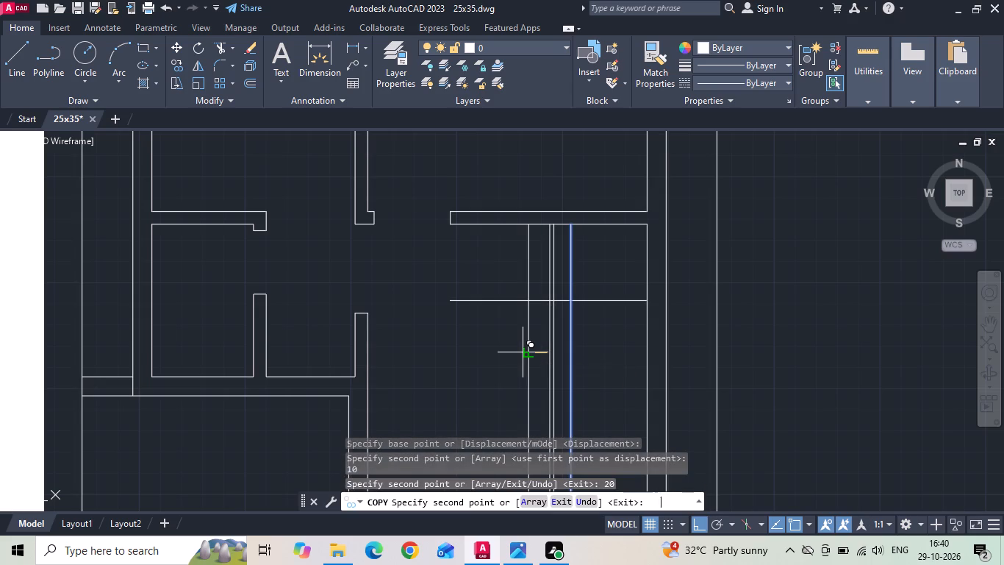
type("30")
key("Return")
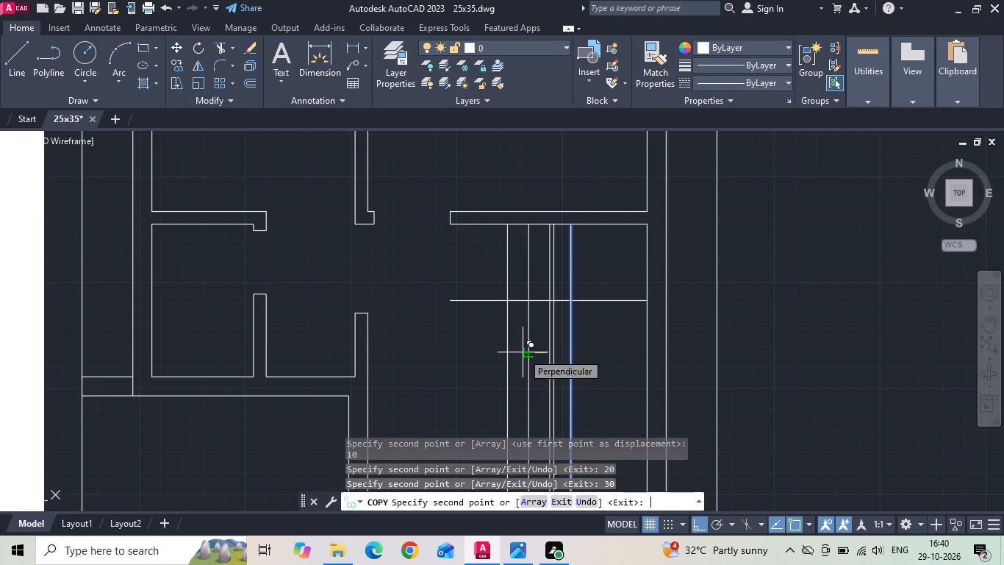
type("40")
key("Return")
type("50")
key("Return")
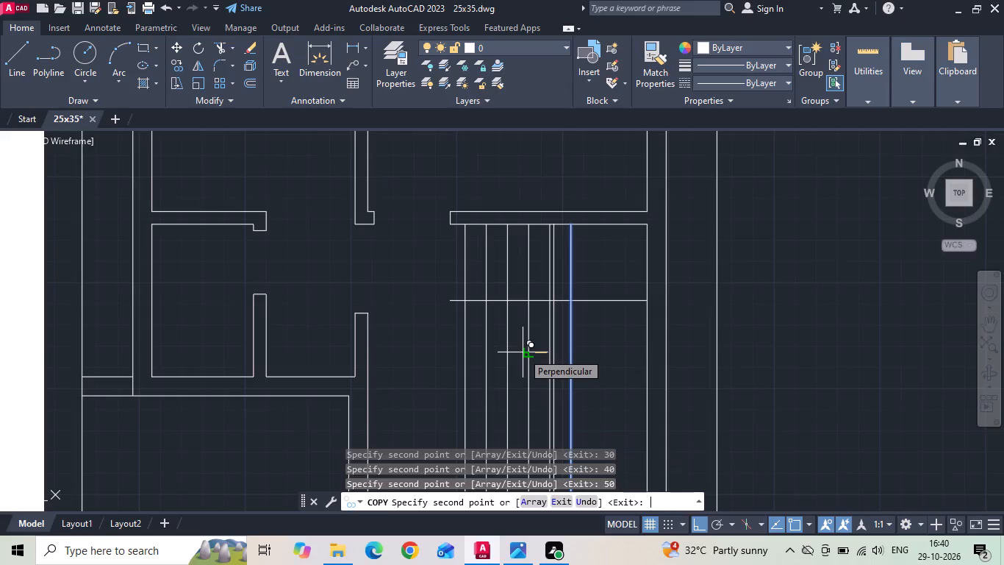
key("Escape")
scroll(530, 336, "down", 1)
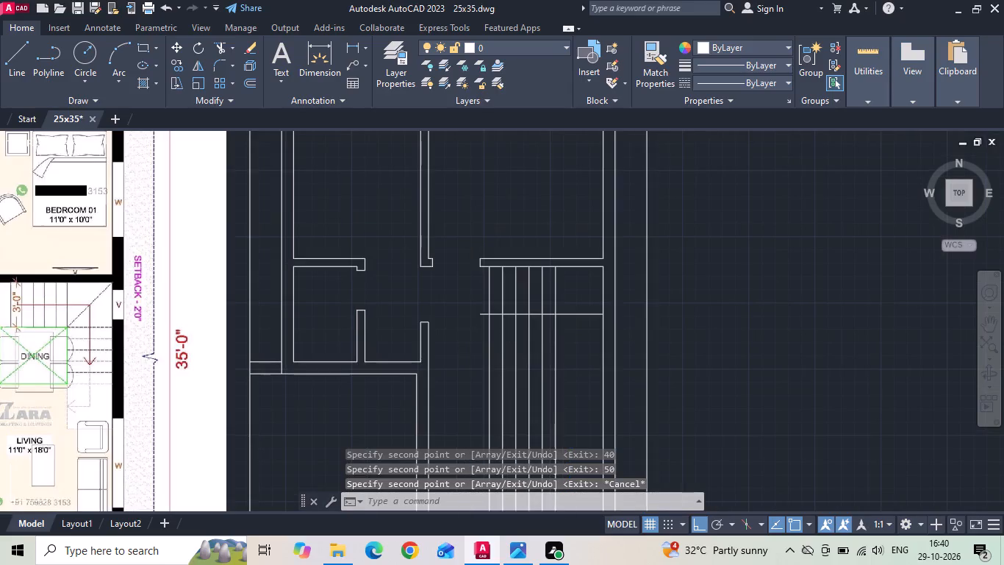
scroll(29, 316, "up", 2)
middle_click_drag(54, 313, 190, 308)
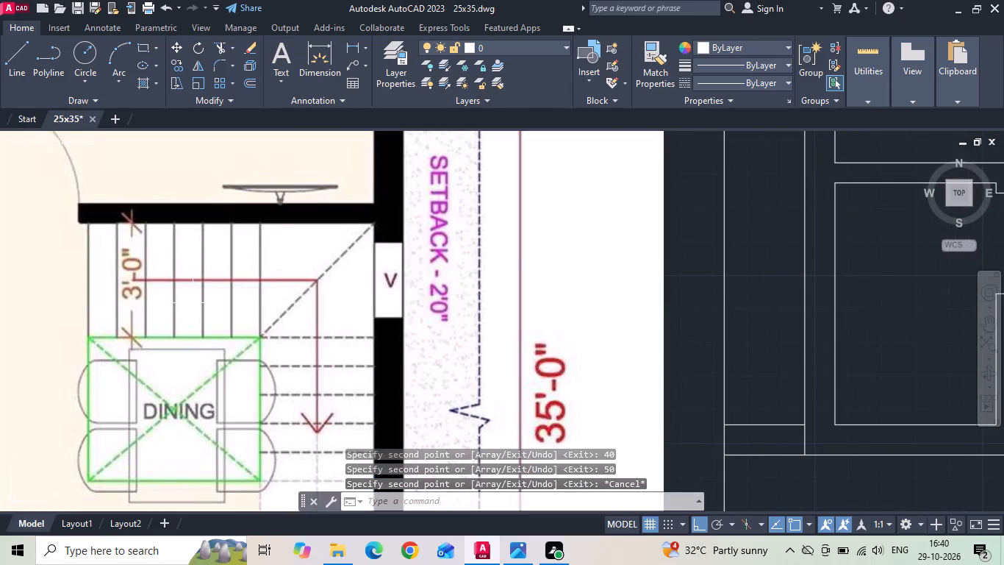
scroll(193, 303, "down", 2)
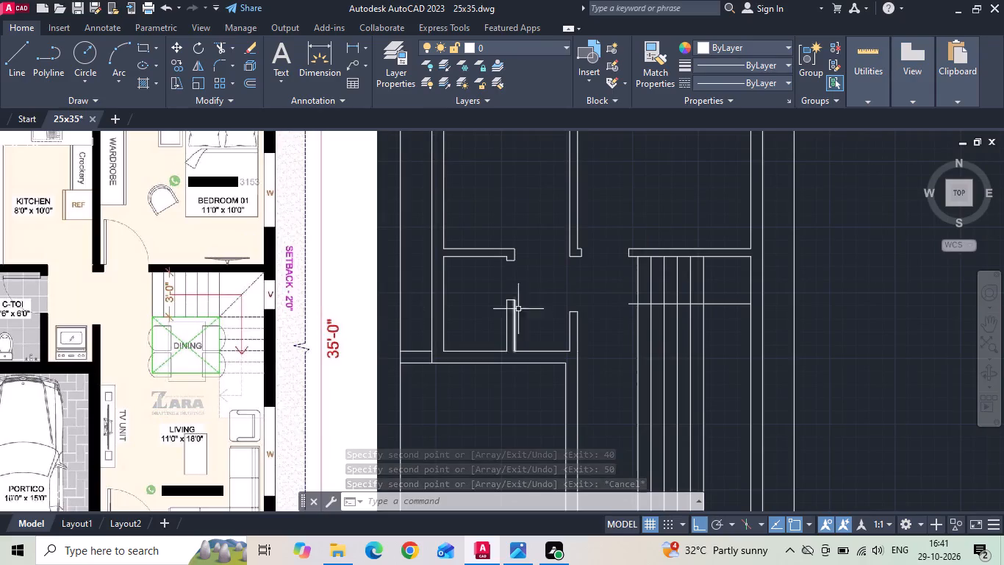
Offset the staircase's outermost vertical tread line 10" to the left.
type("o 10")
key("space")
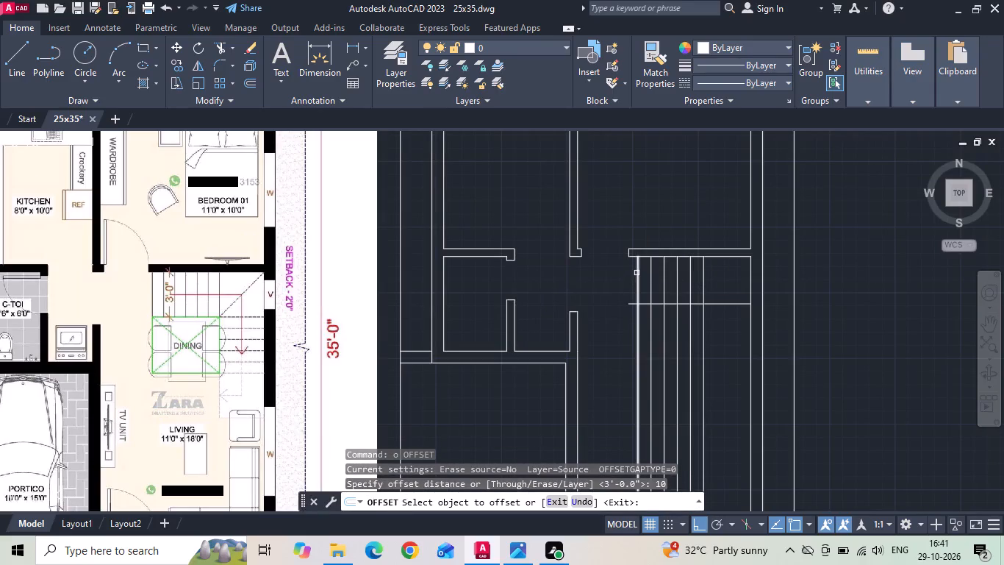
left_click(637, 272)
left_click(608, 291)
scroll(623, 297, "down", 1)
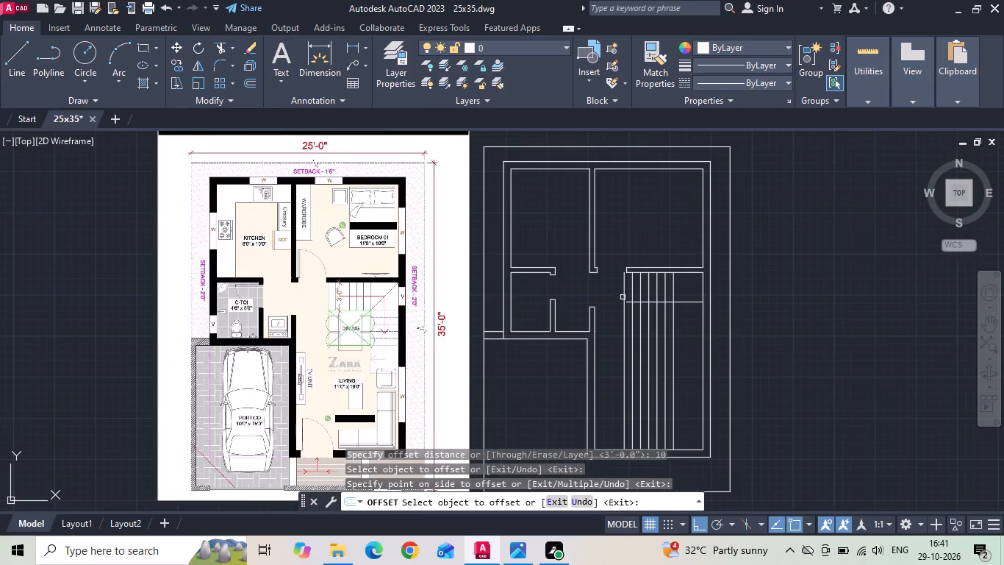
key("Escape")
Check the staircase in the reference plan and measure the bedroom's inner width between its side walls.
scroll(626, 270, "up", 3)
scroll(635, 296, "down", 3)
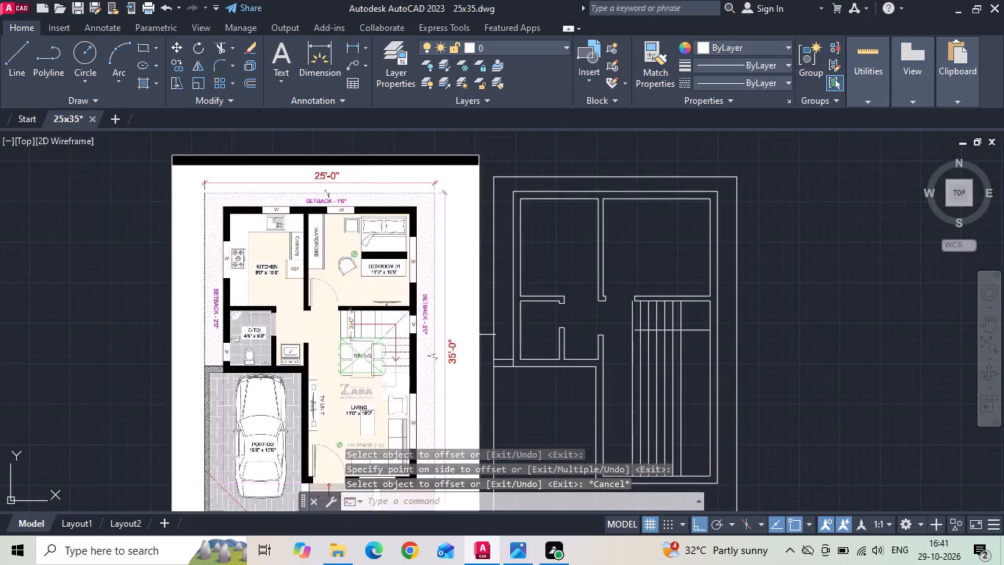
scroll(348, 331, "up", 2)
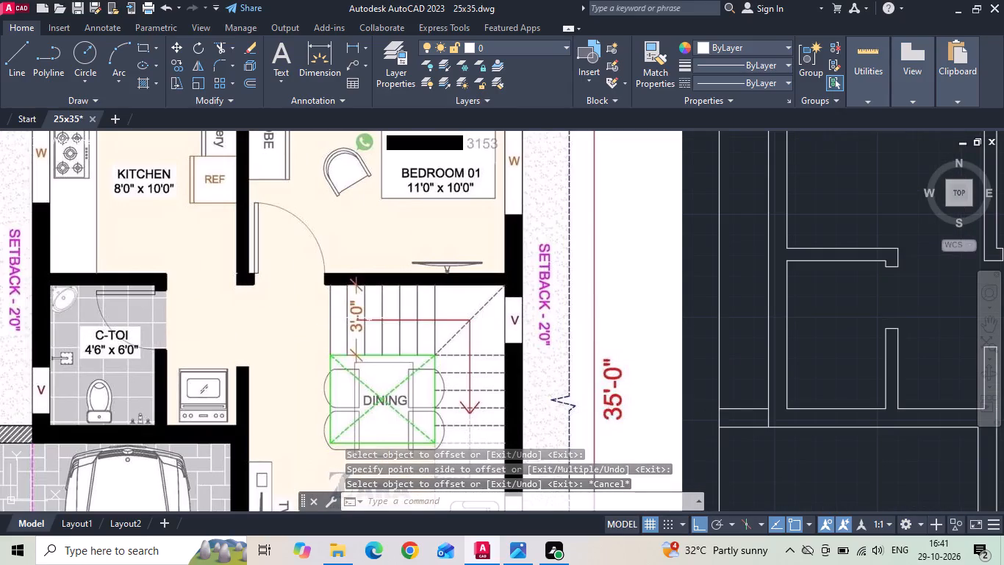
scroll(403, 312, "down", 1)
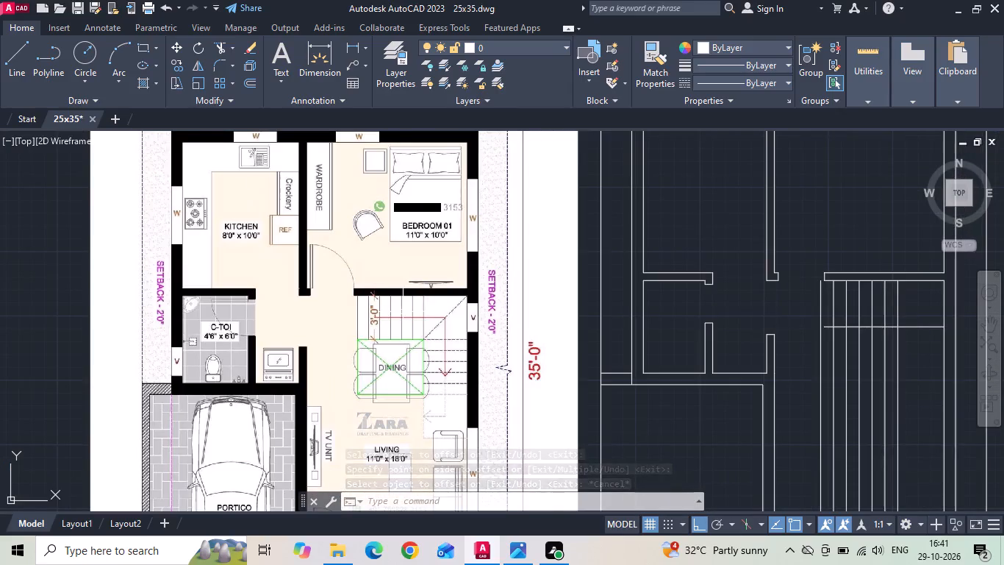
scroll(499, 324, "down", 1)
middle_click_drag(637, 294, 401, 340)
scroll(473, 291, "up", 1)
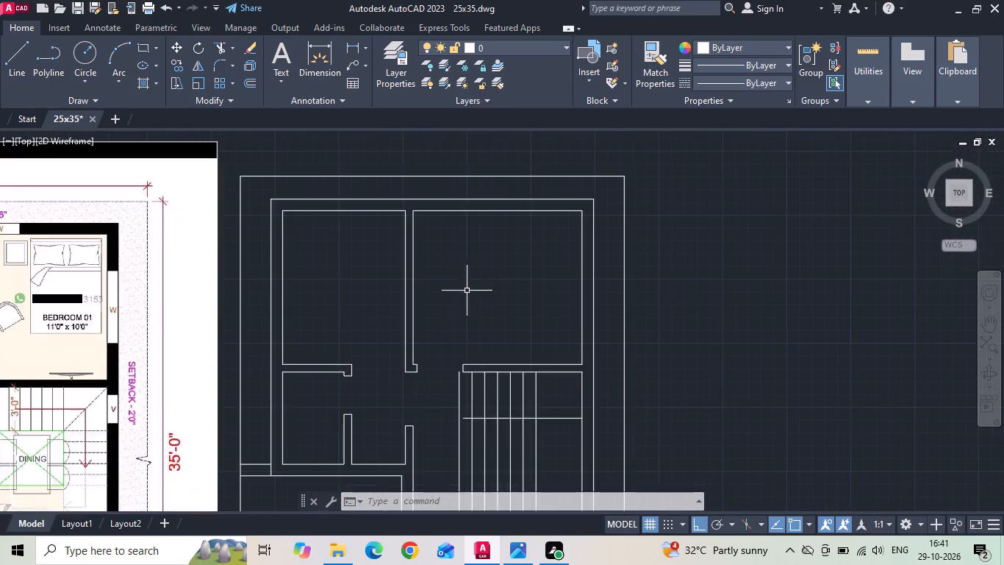
key("space")
key("Escape")
type("dli")
key("space")
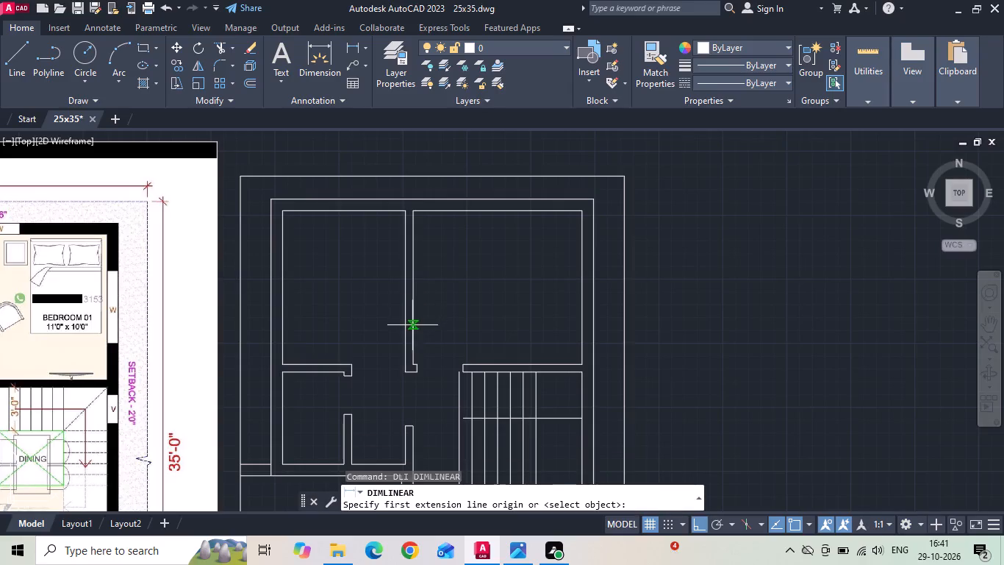
left_click(412, 325)
left_click(582, 329)
key("Escape")
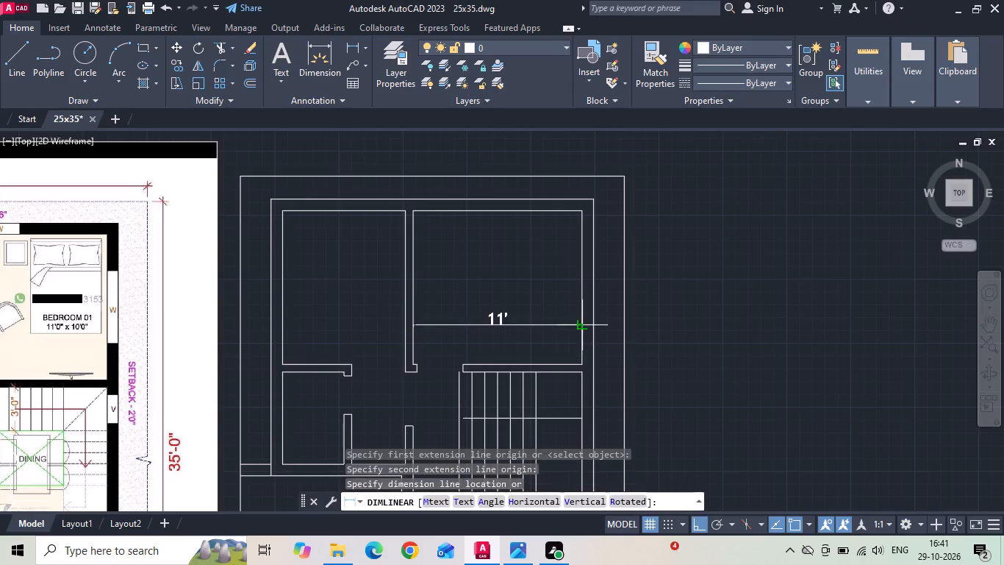
Compare the staircase with the reference and measure the gap between the bedroom bottom wall's end and the outermost tread line.
scroll(453, 389, "up", 3)
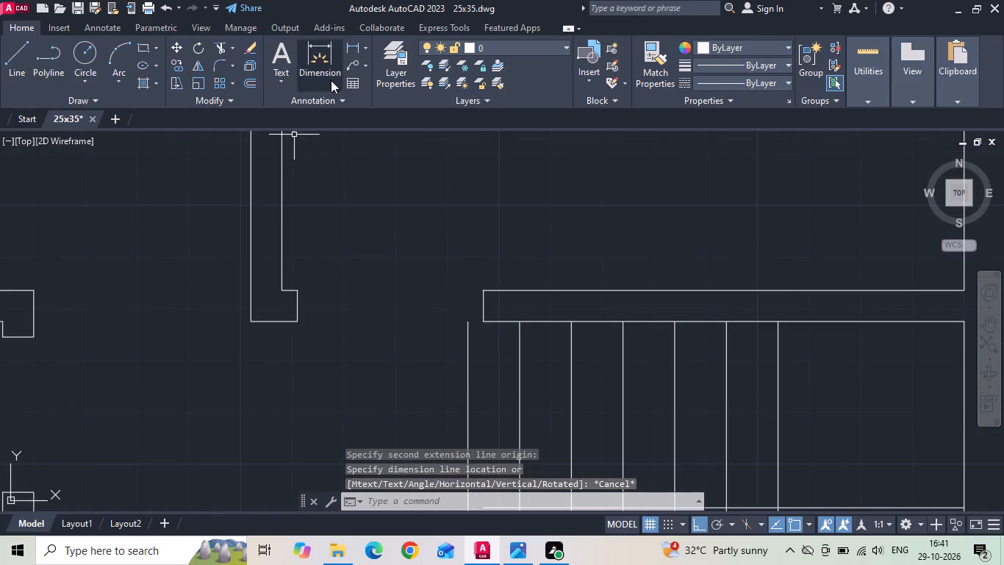
scroll(468, 297, "down", 3)
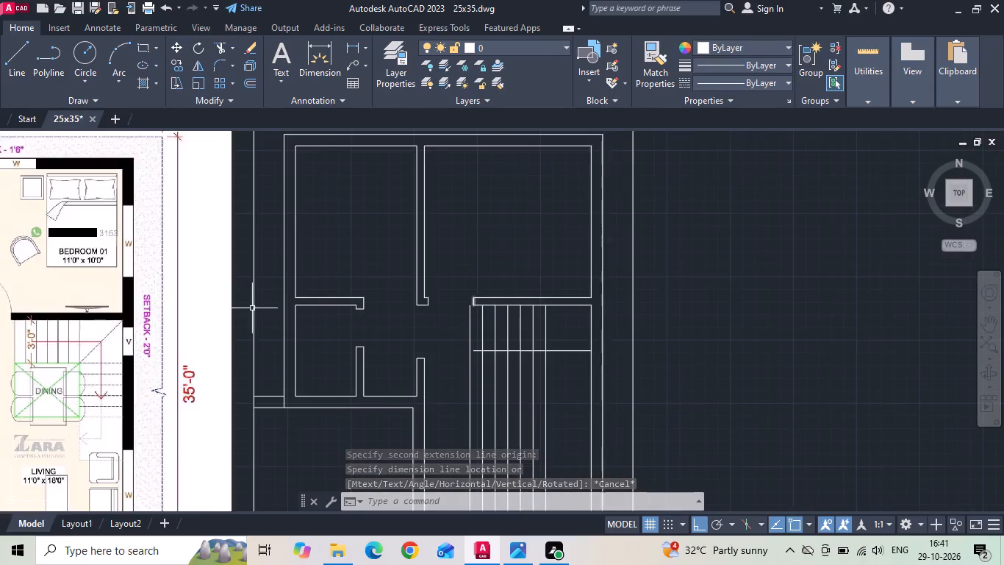
middle_click_drag(143, 309, 362, 282)
scroll(154, 278, "up", 2)
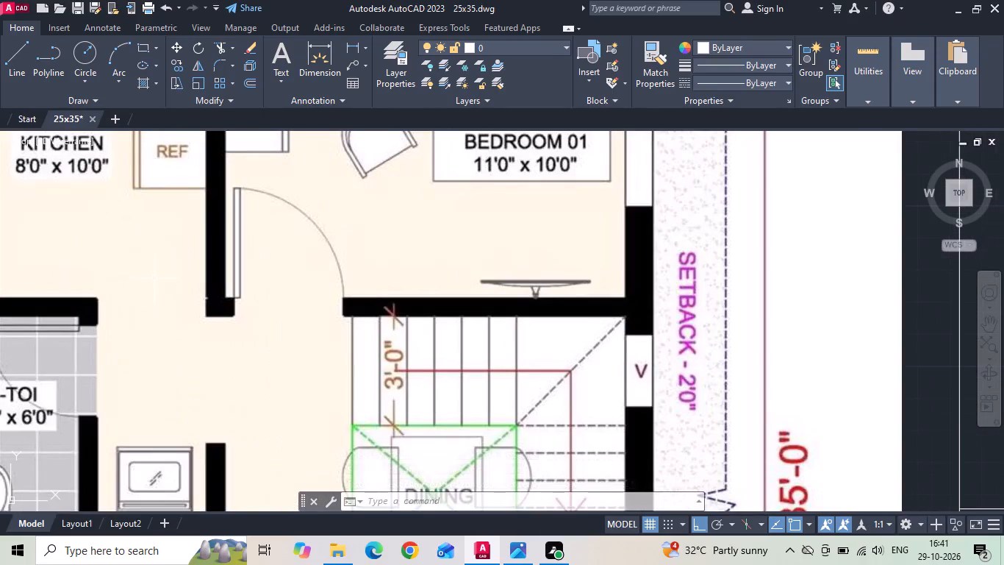
scroll(265, 271, "down", 1)
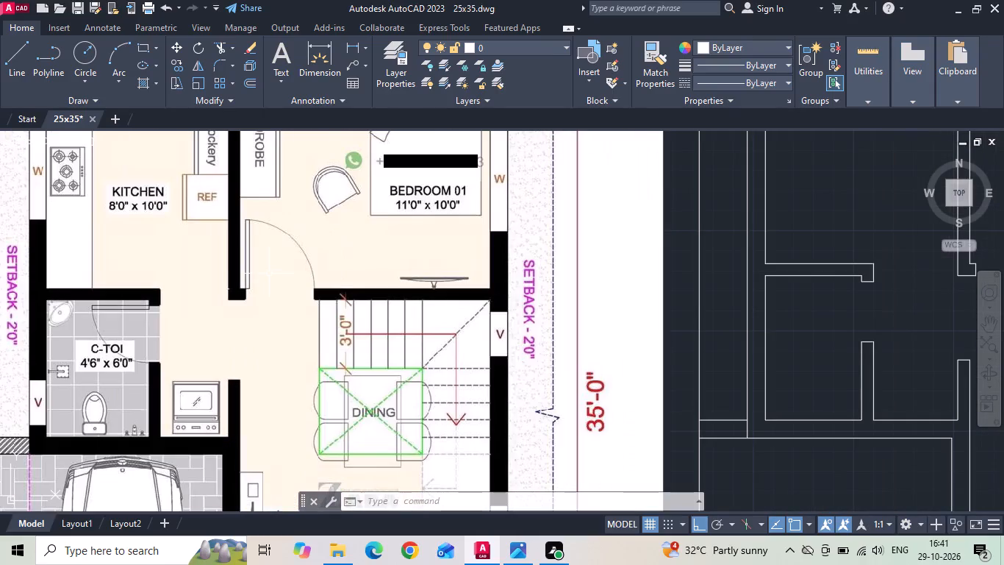
scroll(269, 274, "down", 2)
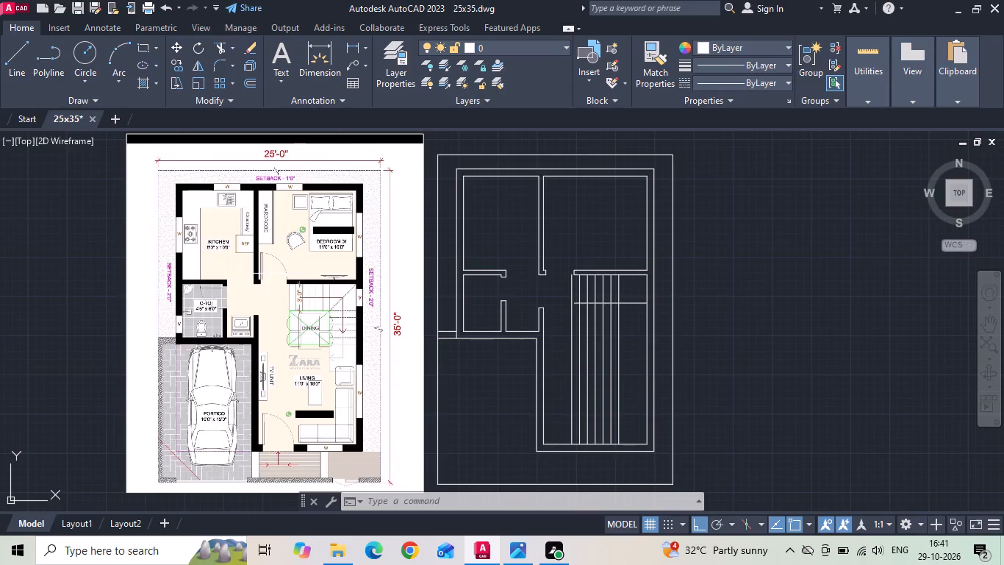
scroll(605, 283, "up", 2)
scroll(530, 257, "up", 2)
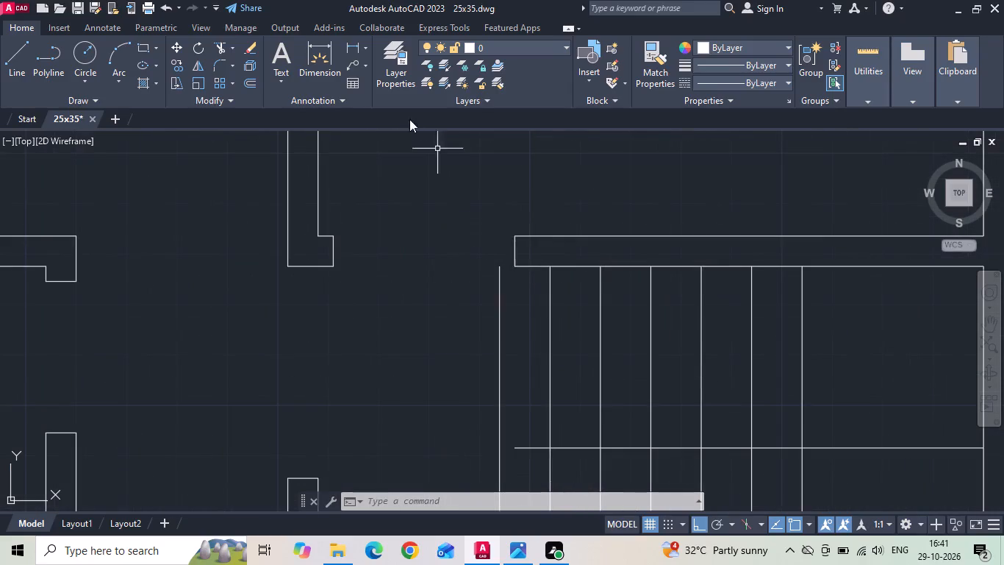
left_click(356, 46)
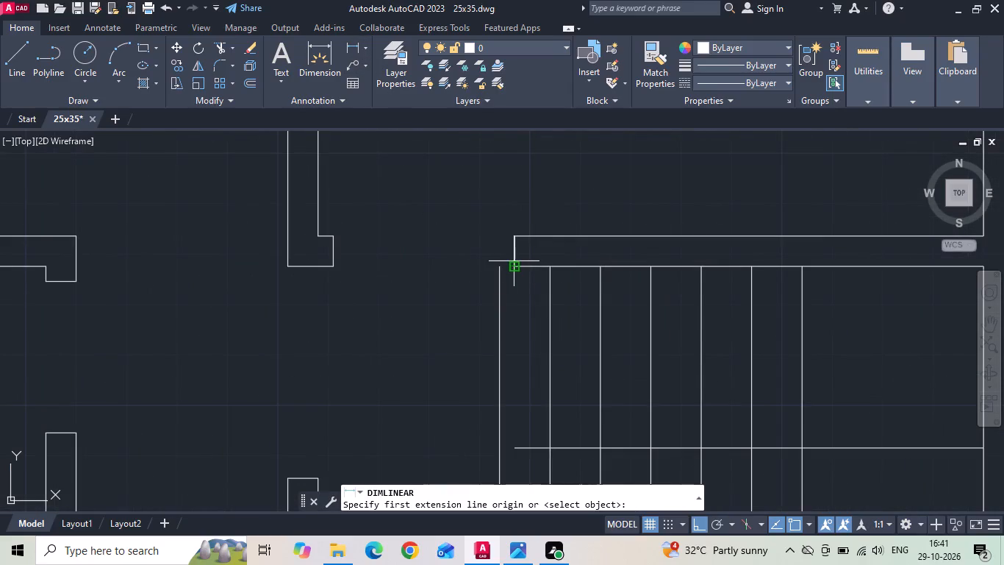
left_click(513, 266)
left_click(501, 265)
key("Escape")
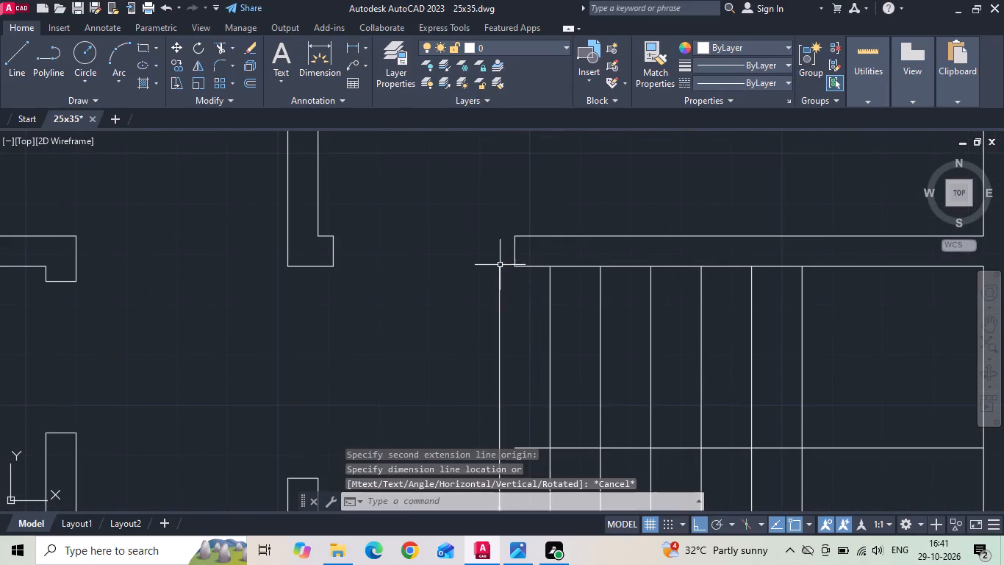
Delete the end line of the bedroom door's left jamb and extend the partition wall's bedroom-side line down to the wall end.
left_click_drag(339, 251, 332, 252)
left_click(326, 252)
key("Delete")
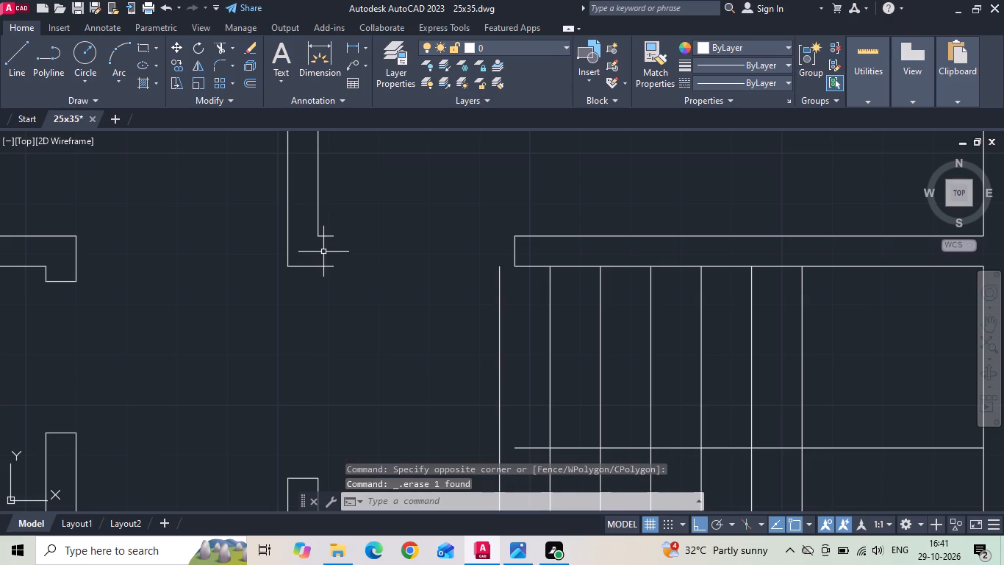
type("ex")
key("space")
left_click_drag(312, 214, 318, 207)
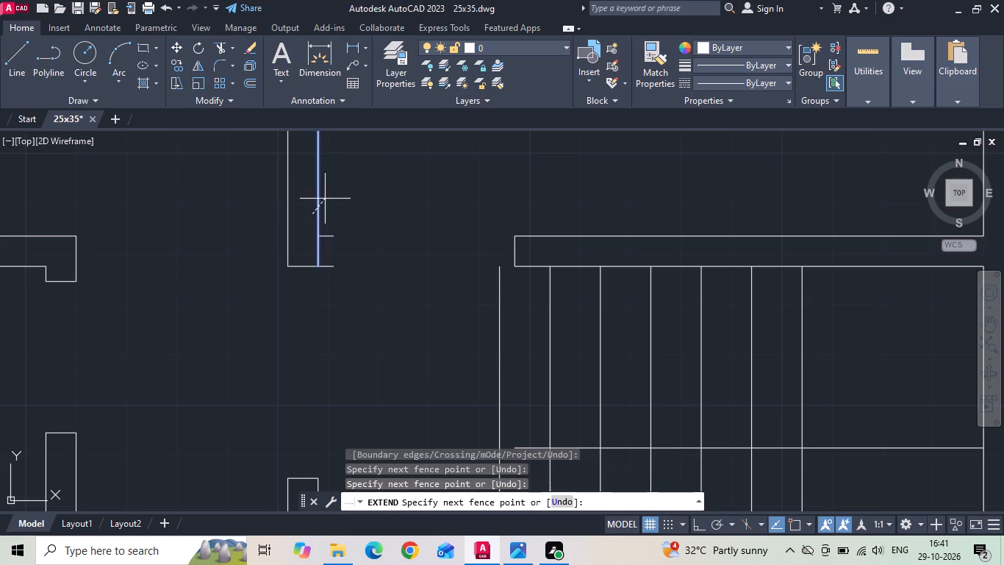
left_click(325, 199)
Lengthen the bedroom's bottom wall to the outermost tread line, moving its end line there and extending both wall lines to meet it.
left_click(526, 264)
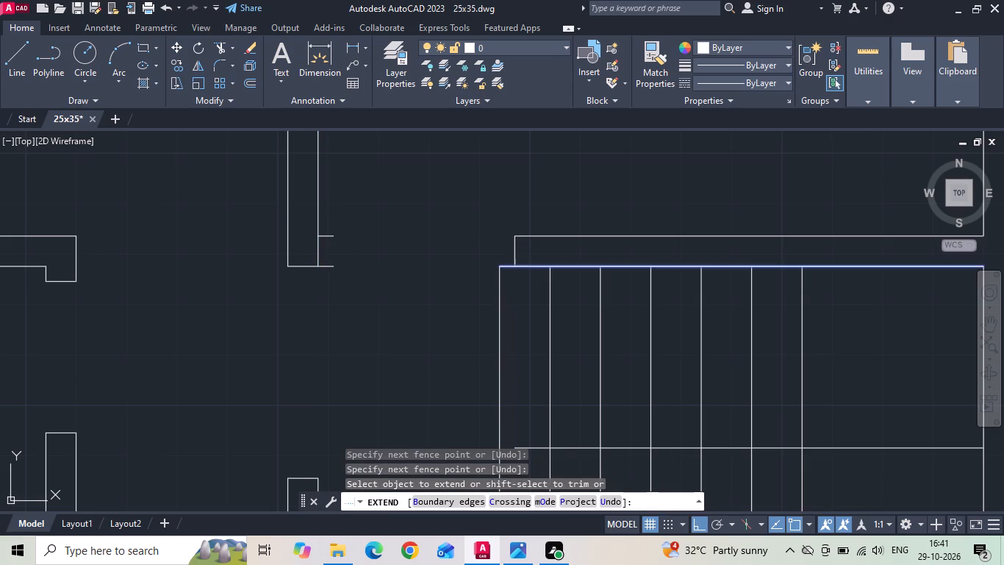
key("Escape")
left_click_drag(525, 255, 498, 261)
left_click(460, 262)
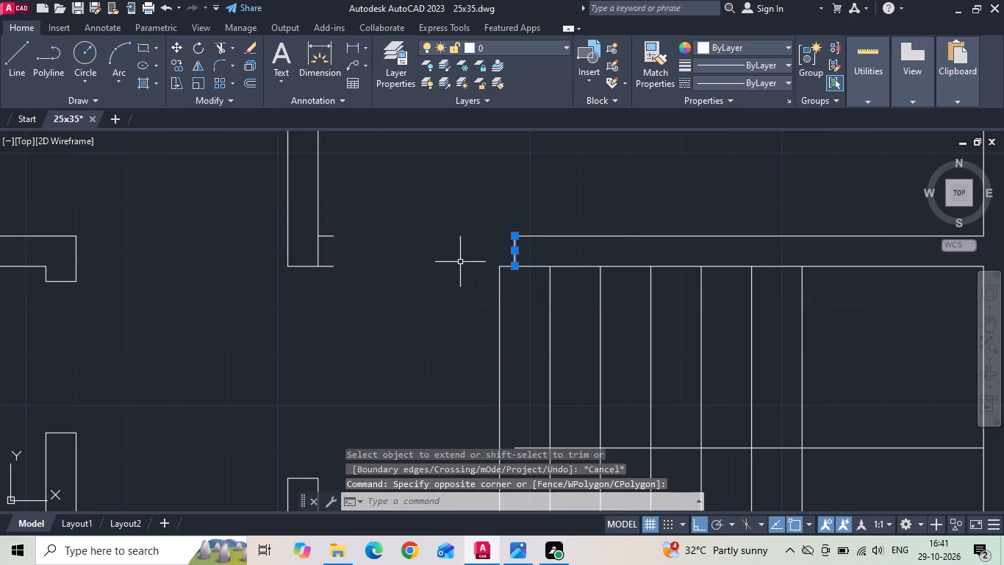
right_click(460, 262)
left_click(494, 268)
left_click(517, 262)
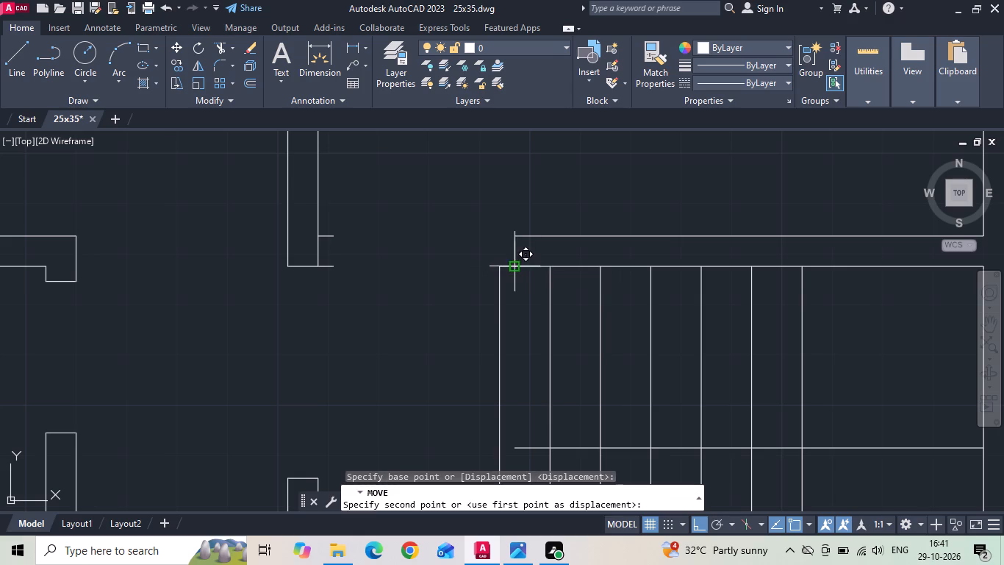
left_click(503, 263)
key("Escape")
type("ex")
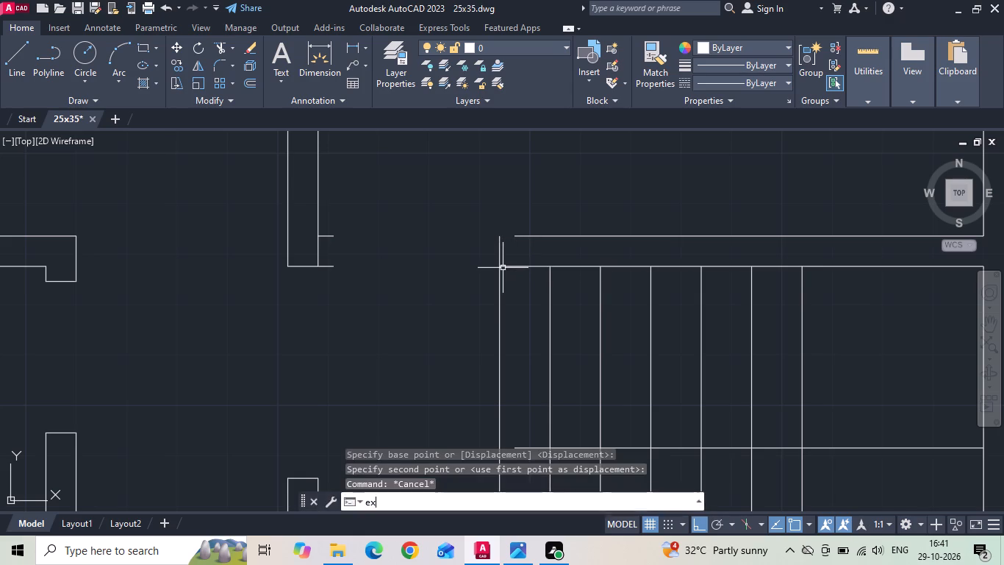
key("space")
left_click(523, 232)
left_click(520, 243)
key("Escape")
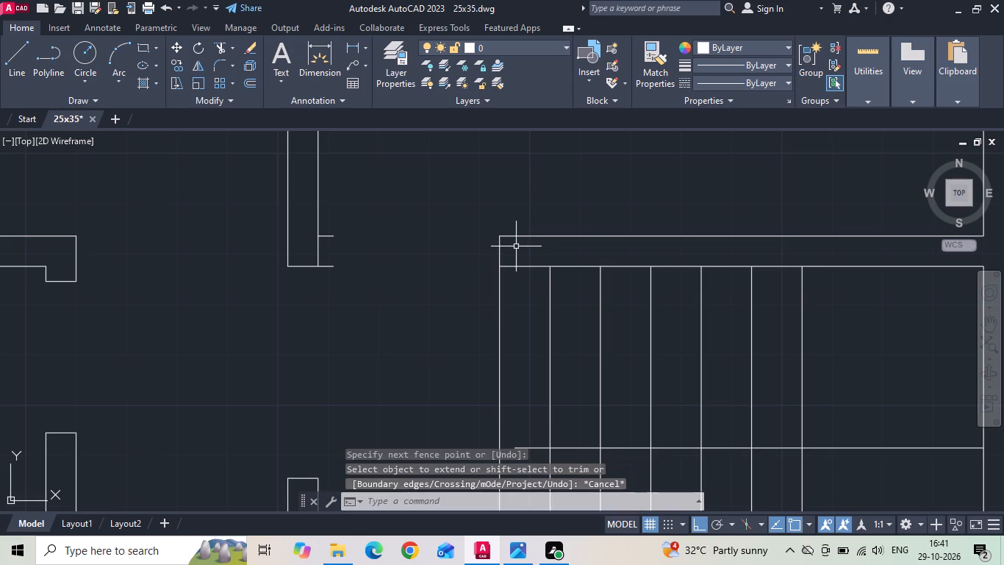
Trim the two leftover jamb stub lines off the lower end of the kitchen-bedroom partition wall.
key("t")
key("r")
key("space")
left_click_drag(319, 291, 327, 221)
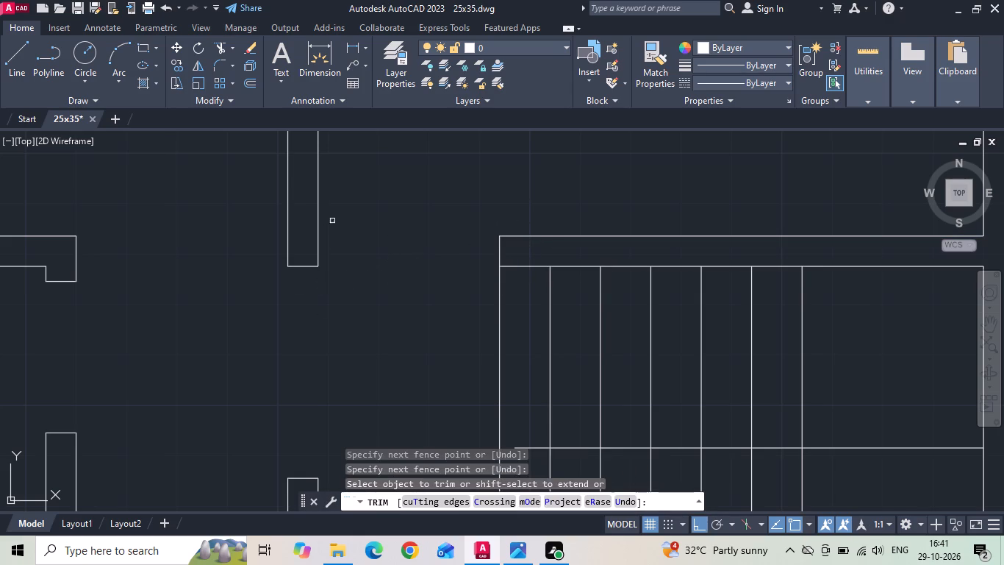
scroll(389, 227, "down", 2)
key("Escape")
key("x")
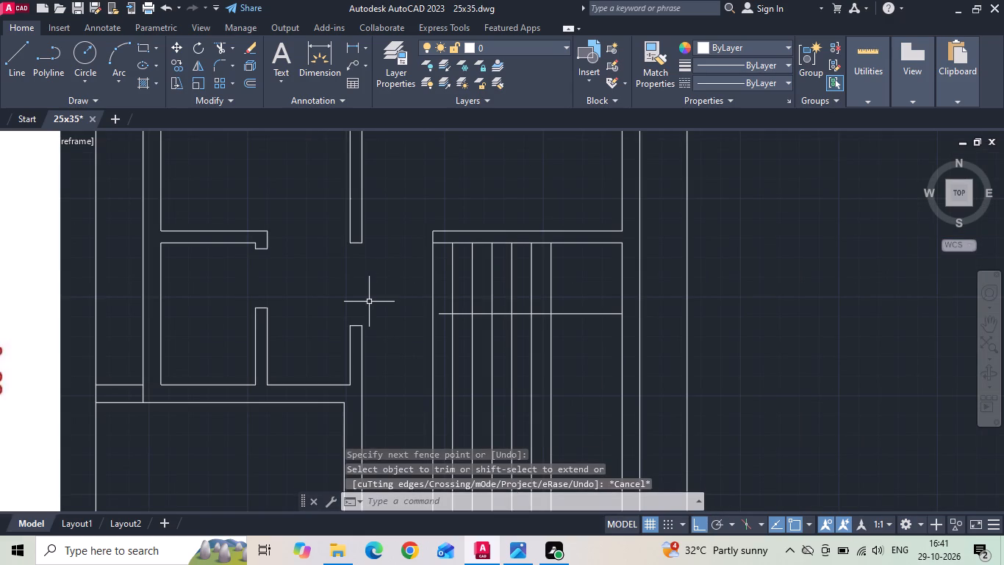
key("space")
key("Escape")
Extend the staircase's horizontal line left to the outermost vertical tread line.
type("ex")
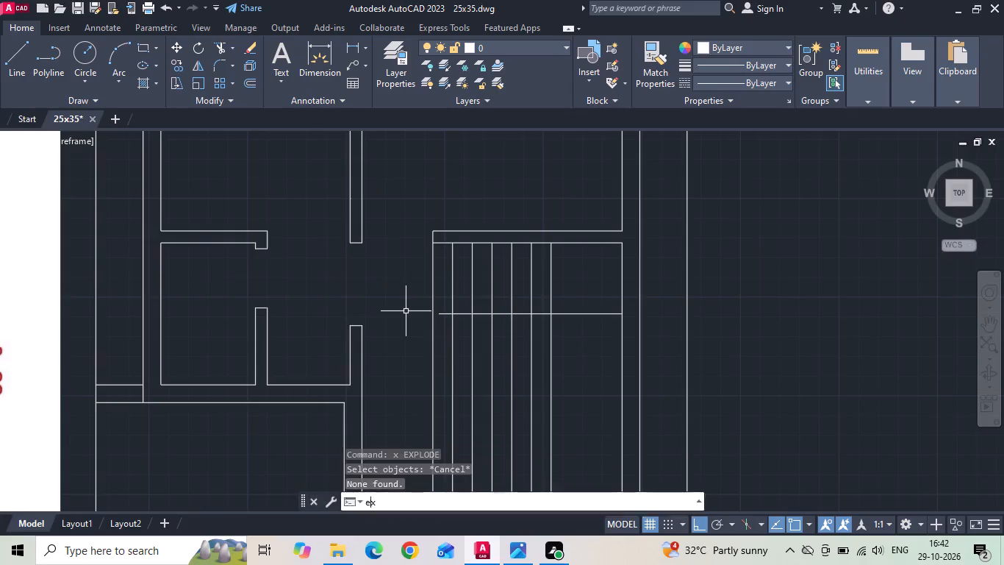
key("space")
left_click_drag(442, 311, 442, 321)
left_click(442, 324)
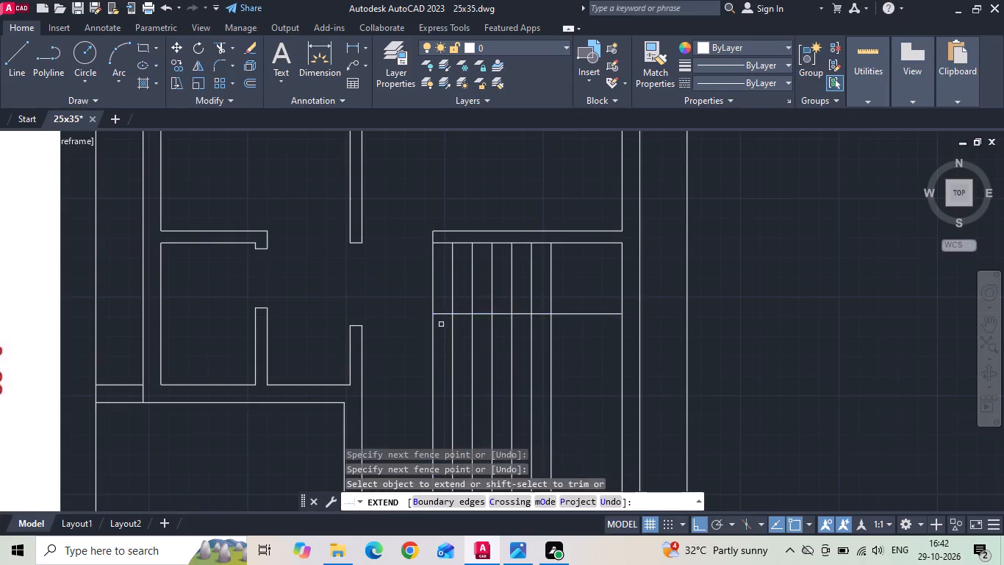
scroll(442, 333, "down", 2)
middle_click_drag(430, 348, 542, 333)
scroll(365, 352, "up", 2)
key("Escape")
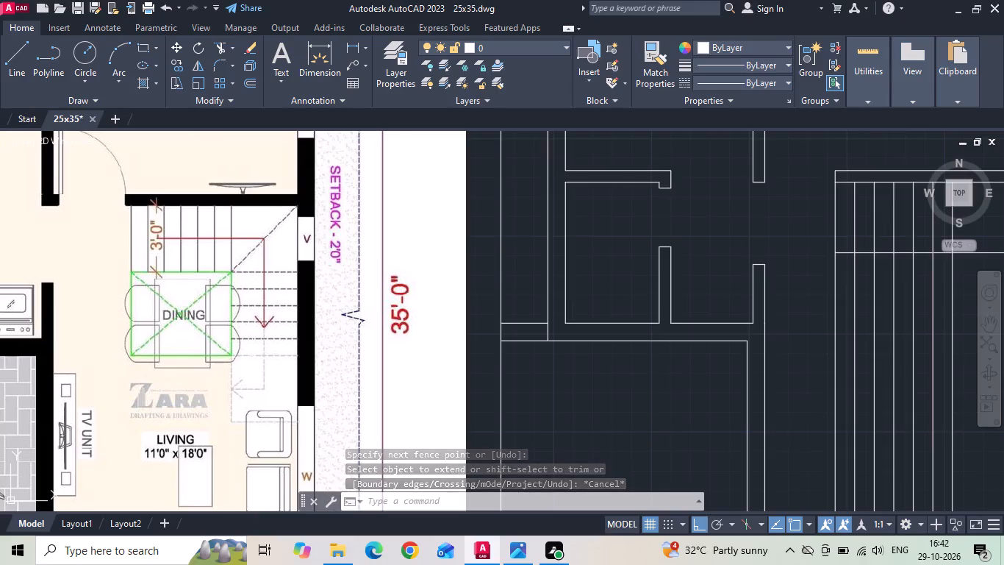
Offset the staircase's horizontal line downward five times at 10" spacing to form the second flight's treads.
scroll(212, 317, "down", 2)
scroll(485, 338, "up", 1)
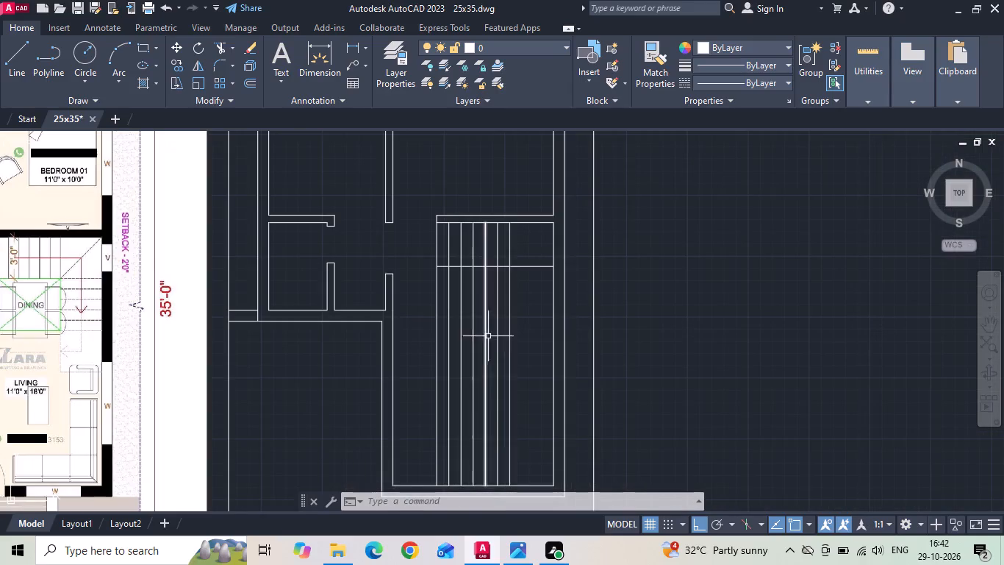
type("o 1")
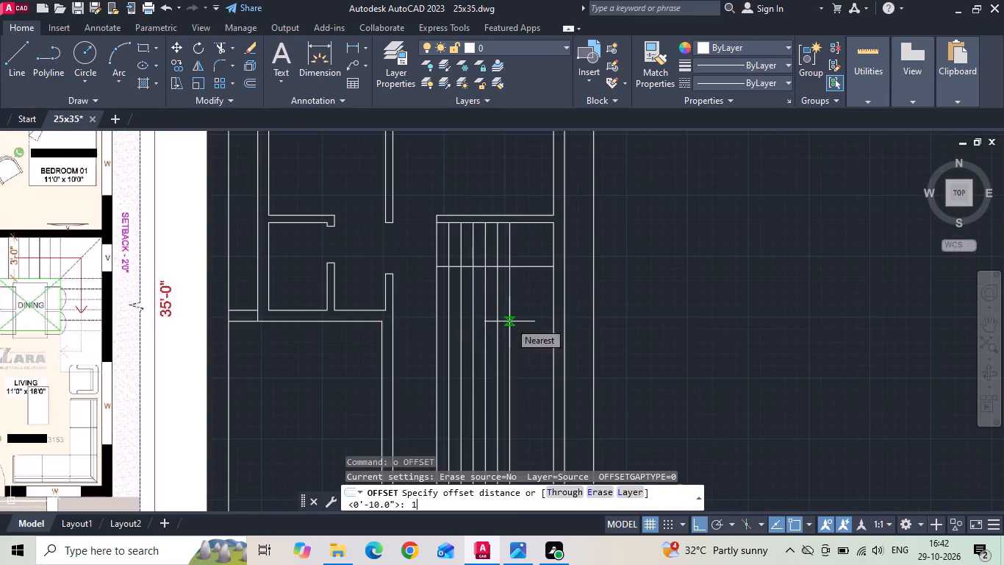
key("0")
key("space")
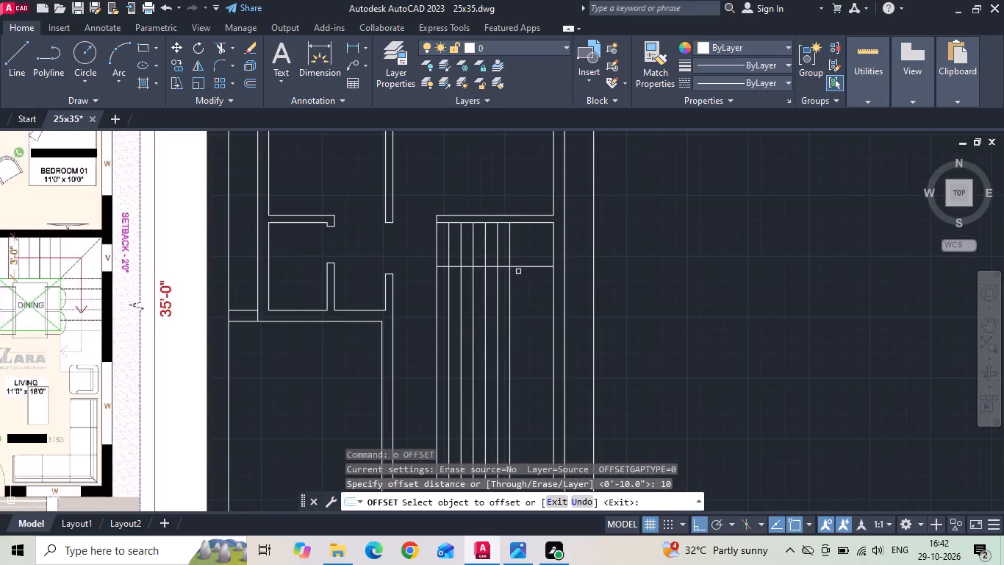
left_click(520, 267)
left_click(525, 305)
left_click_drag(528, 277, 530, 280)
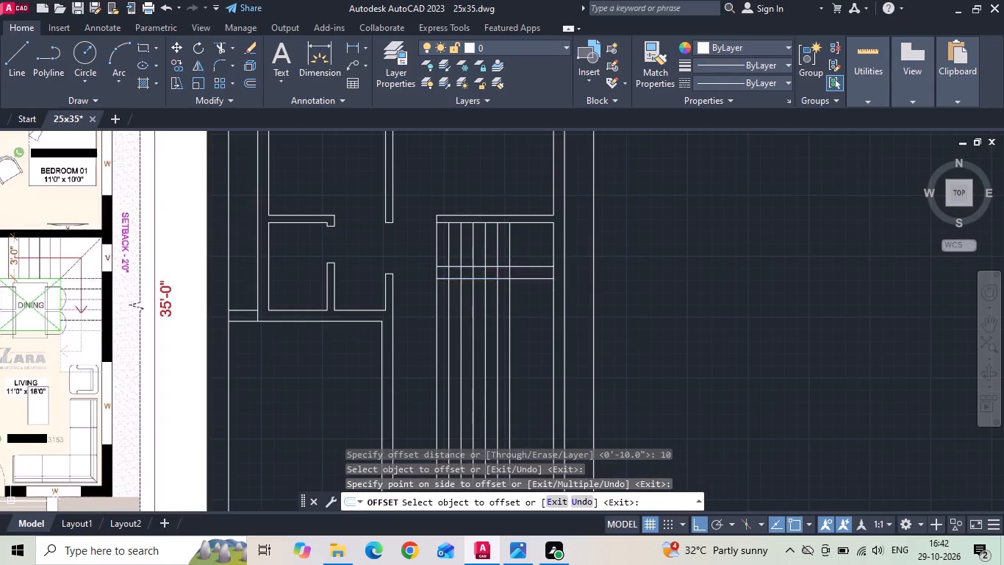
left_click_drag(530, 280, 531, 288)
left_click(531, 303)
left_click(530, 291)
left_click(531, 319)
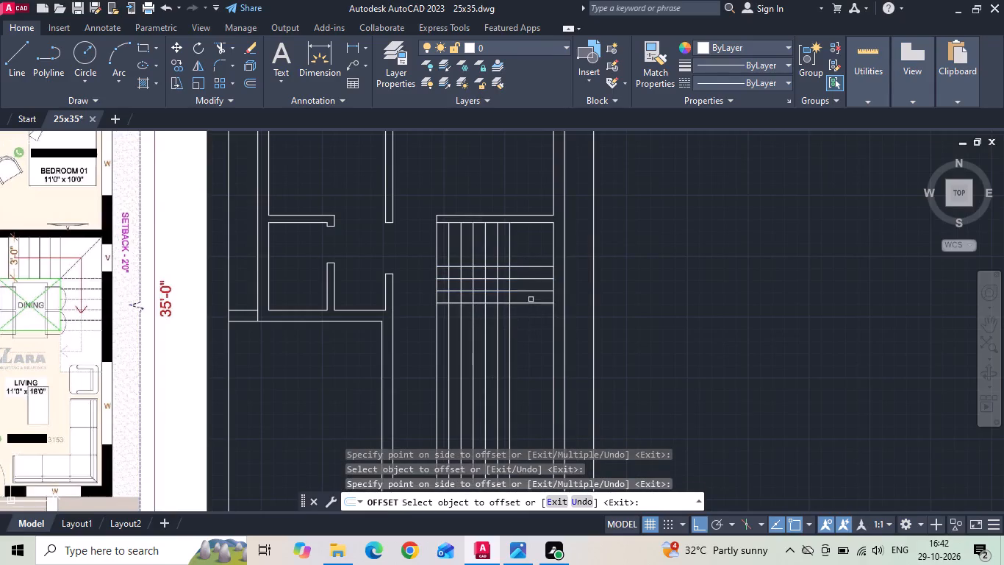
left_click_drag(529, 304, 530, 315)
left_click(528, 330)
left_click(528, 316)
left_click(531, 341)
key("Escape")
Offset the staircase's lowest tread line 3' downward.
type("o 3'")
key("space")
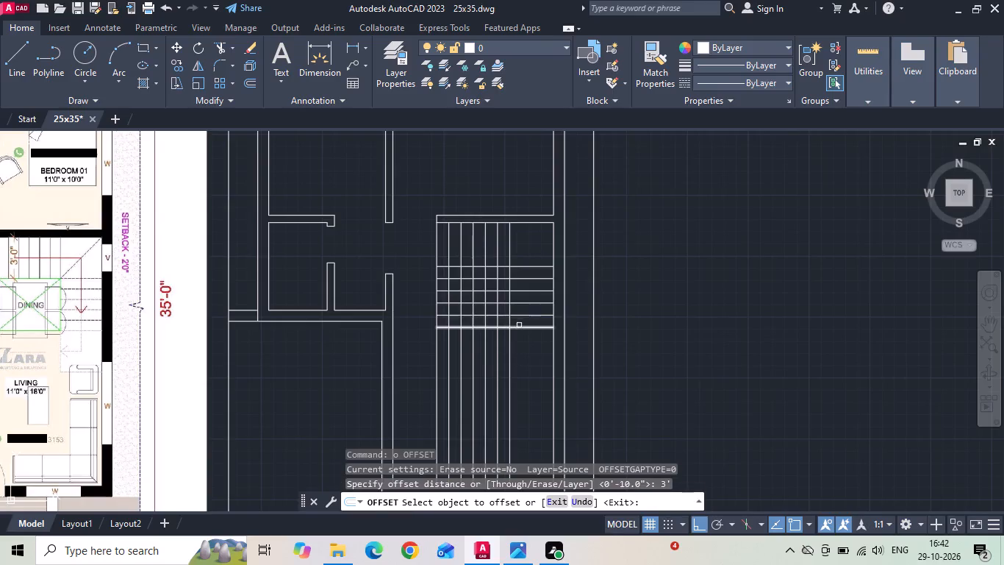
left_click_drag(519, 327, 520, 335)
left_click(520, 354)
key("Escape")
Trim the crossing tread lines below the first flight and beside the second flight to leave an L-shaped staircase outline.
key("t")
key("r")
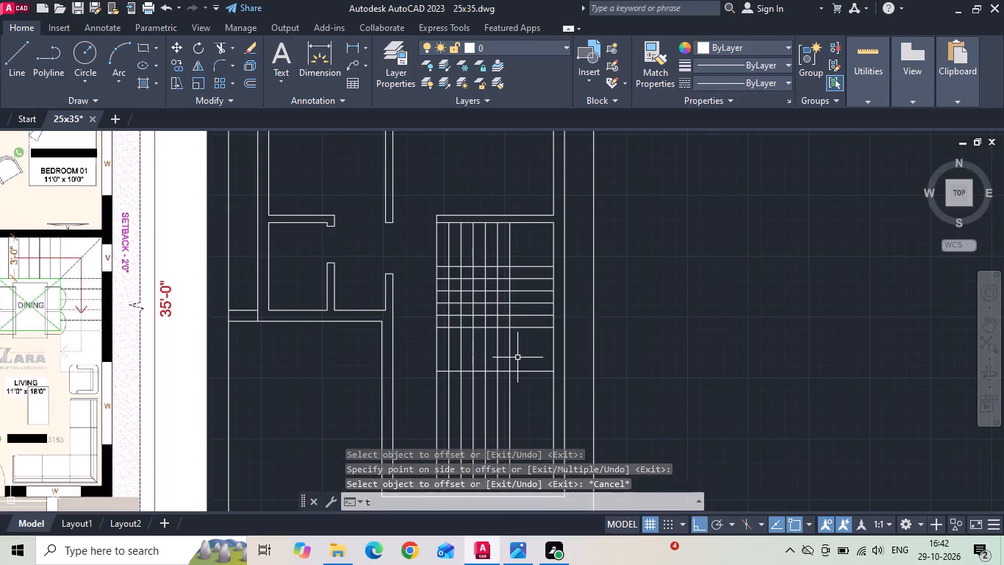
key("space")
key("space")
left_click_drag(520, 408, 423, 412)
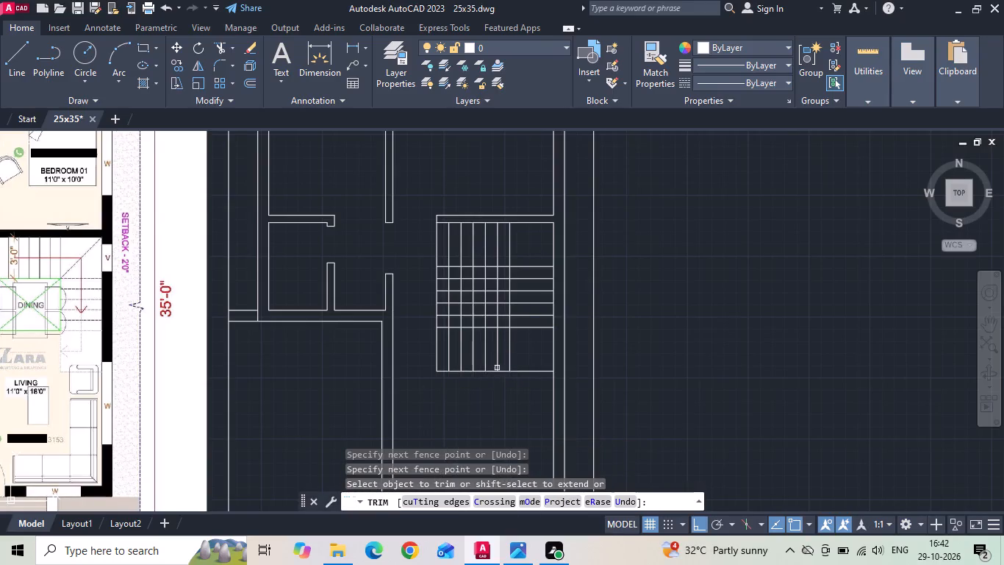
left_click_drag(503, 355, 421, 354)
left_click_drag(495, 361, 488, 391)
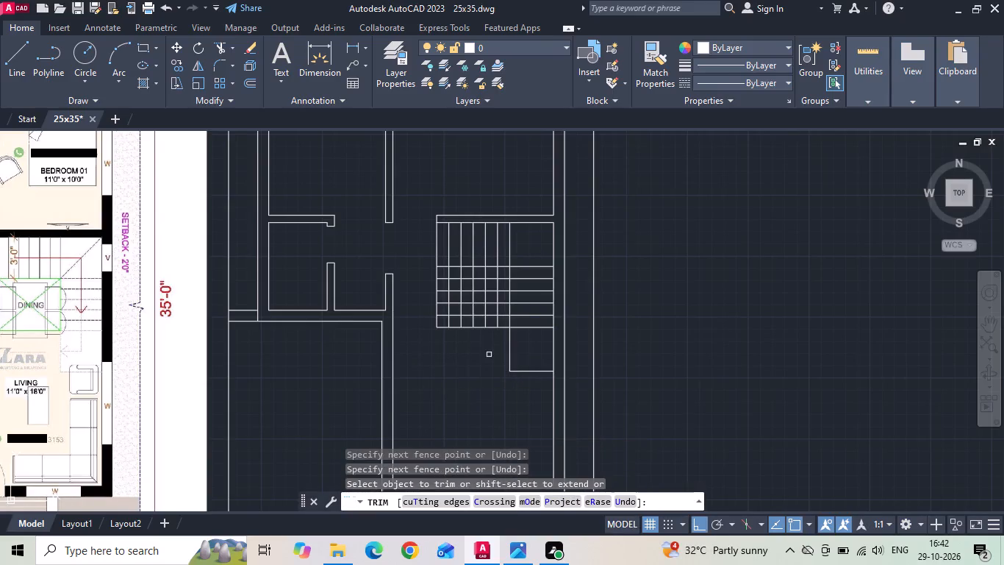
left_click(503, 337)
left_click(500, 271)
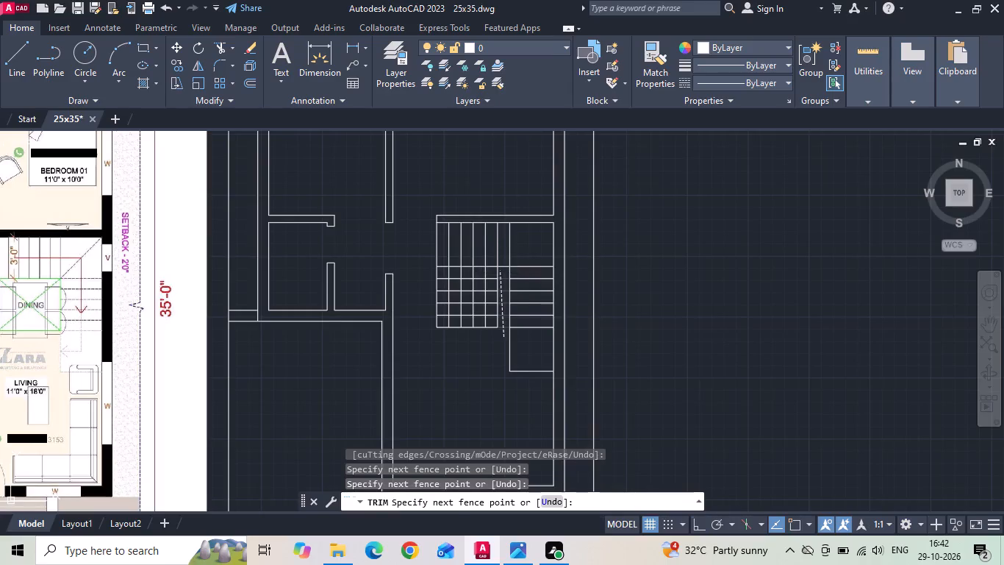
left_click(506, 273)
left_click(429, 272)
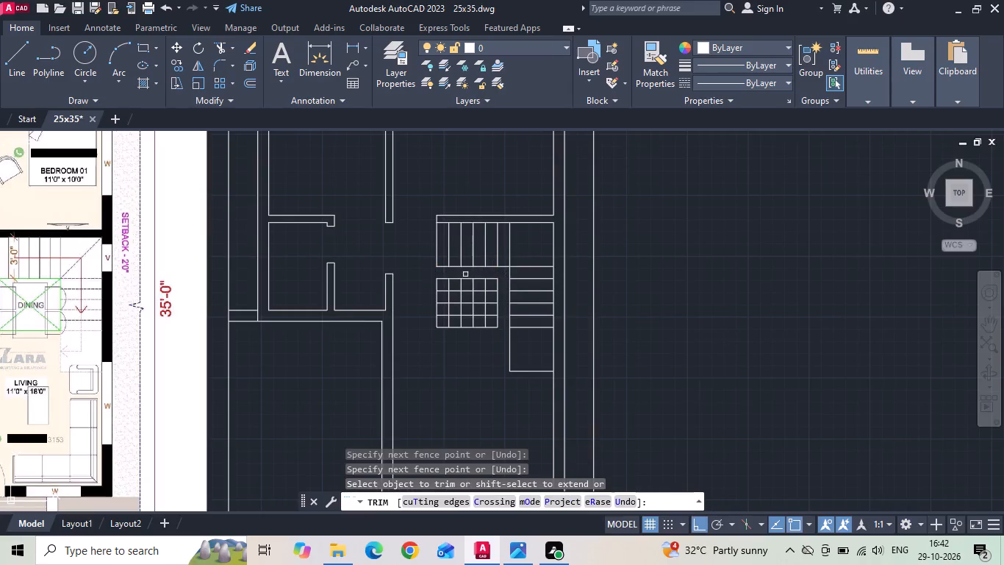
key("Escape")
Erase the leftover grid of line pieces inside the corner of the L-shaped staircase.
left_click_drag(503, 274, 496, 307)
left_click(417, 373)
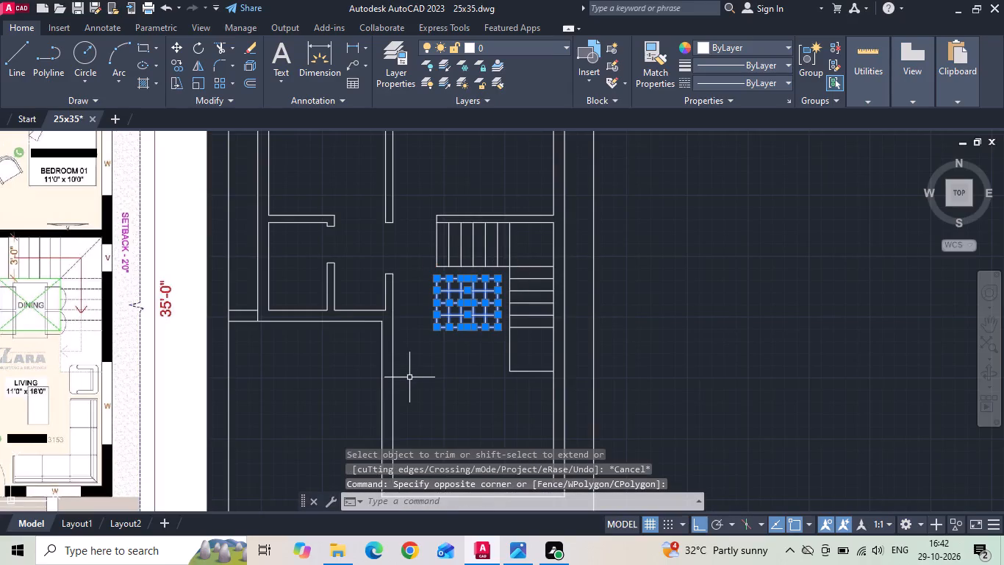
key("Delete")
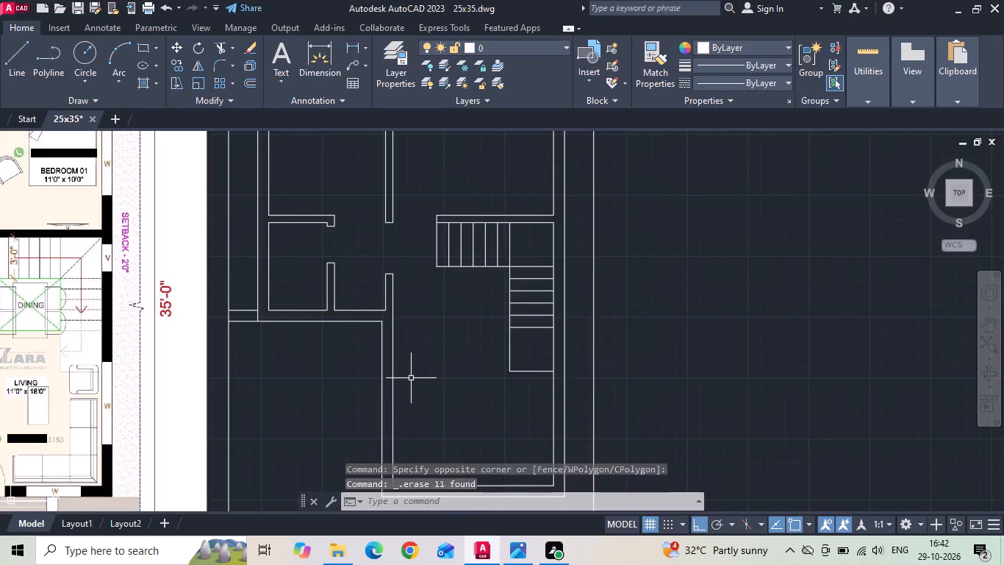
Load the ACAD_ISO02W100 ISO dash linetype into the drawing.
middle_click_drag(414, 380, 523, 358)
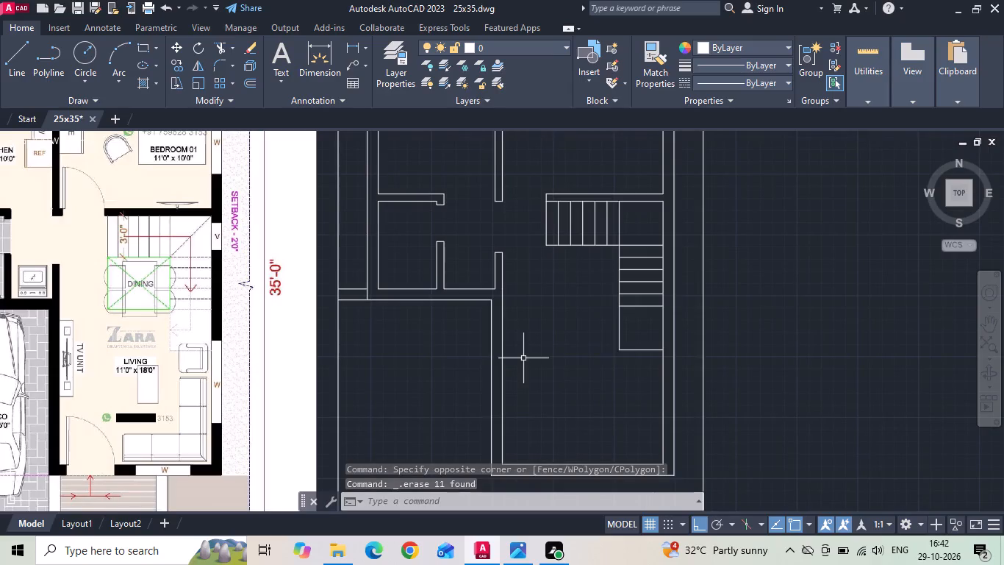
left_click(652, 327)
scroll(637, 246, "up", 1)
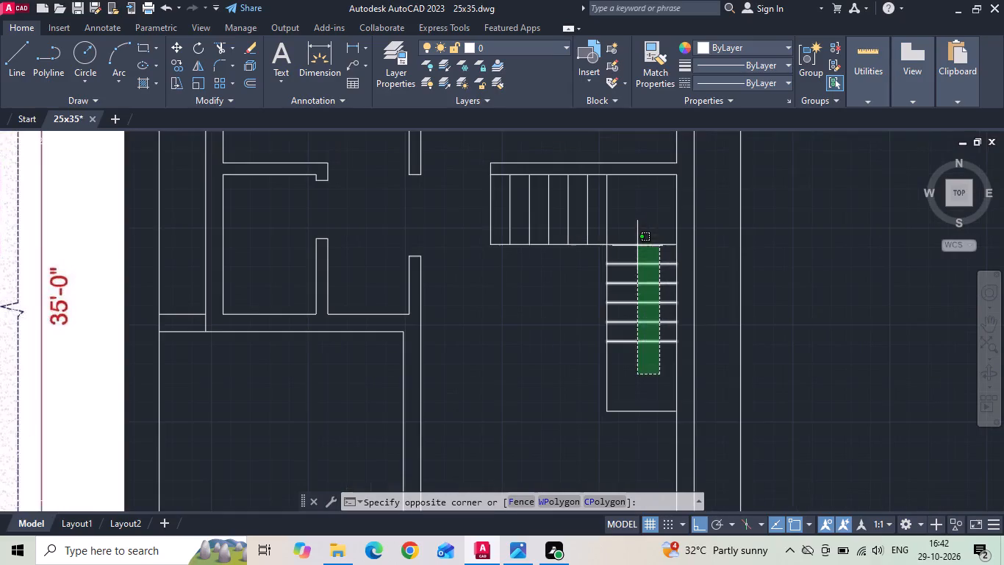
left_click(636, 257)
left_click(728, 88)
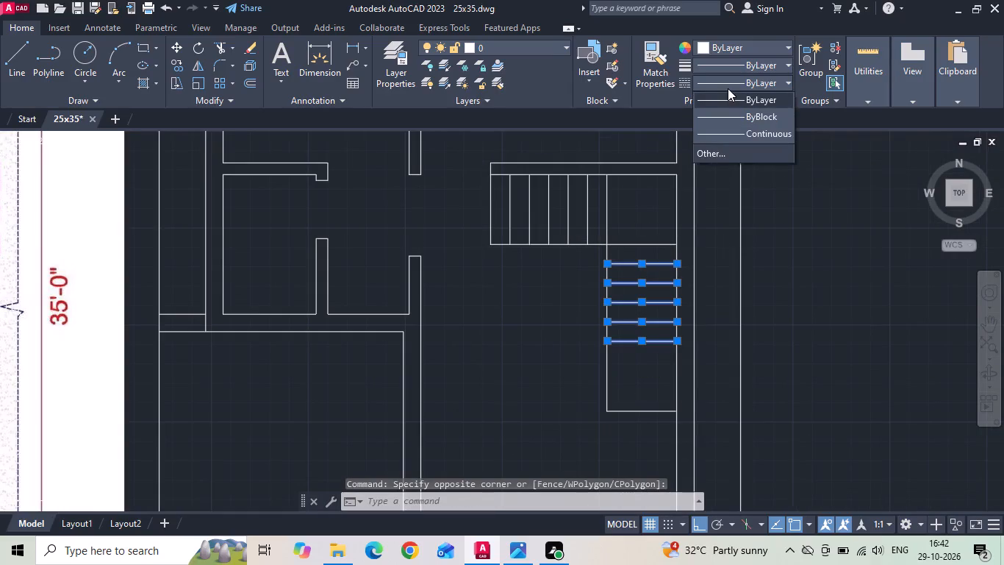
left_click(708, 150)
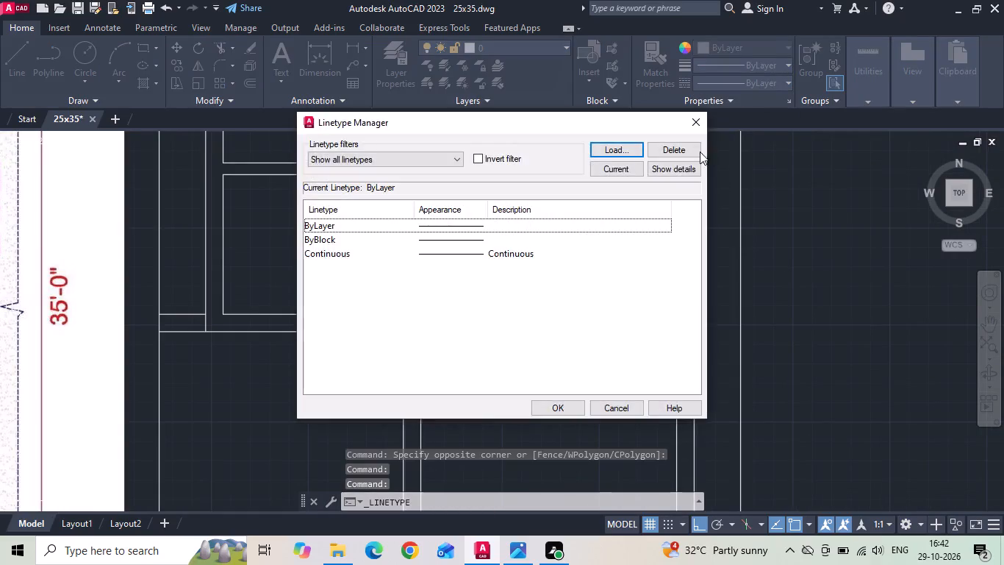
left_click(594, 148)
left_click(546, 249)
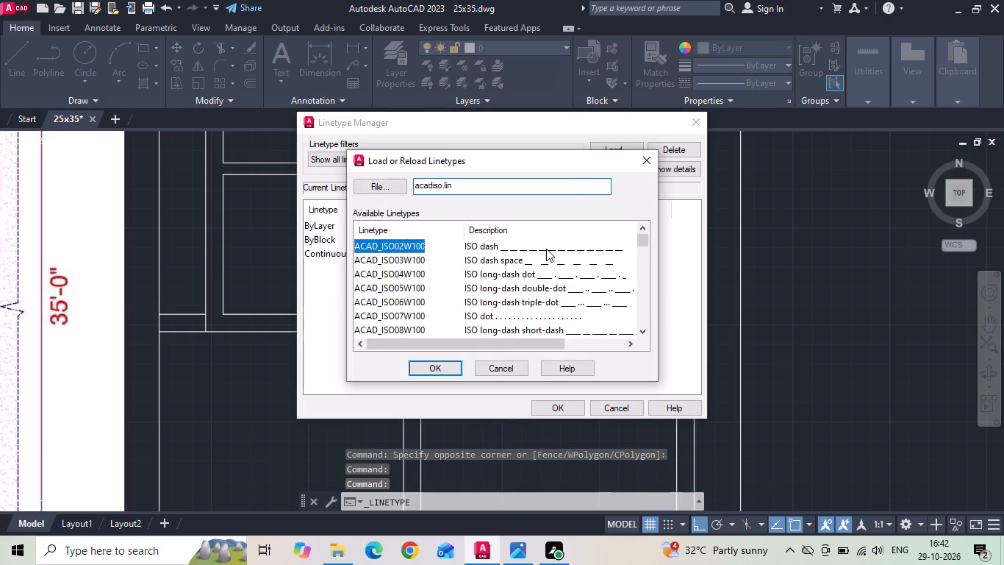
left_click(427, 366)
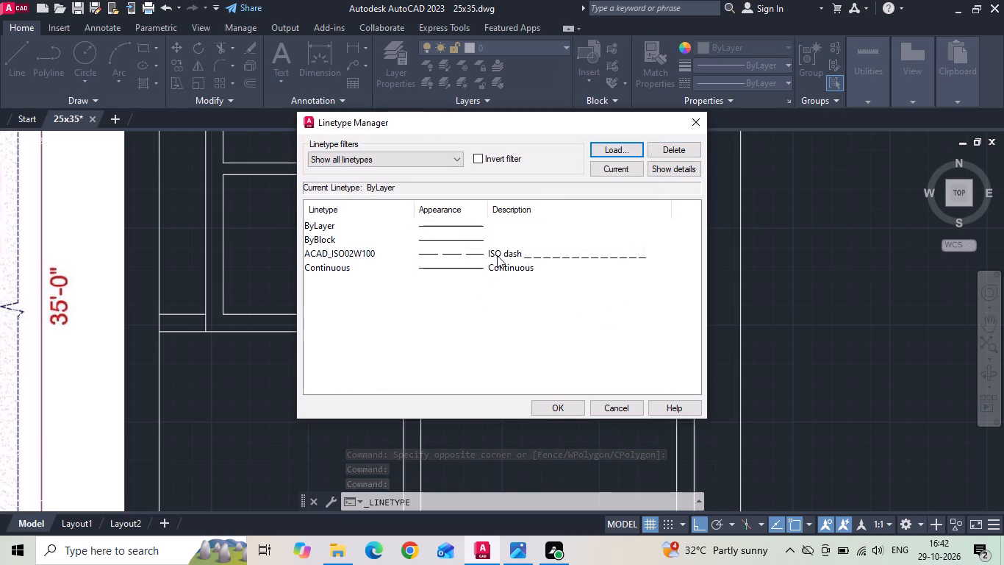
left_click(497, 255)
left_click(558, 408)
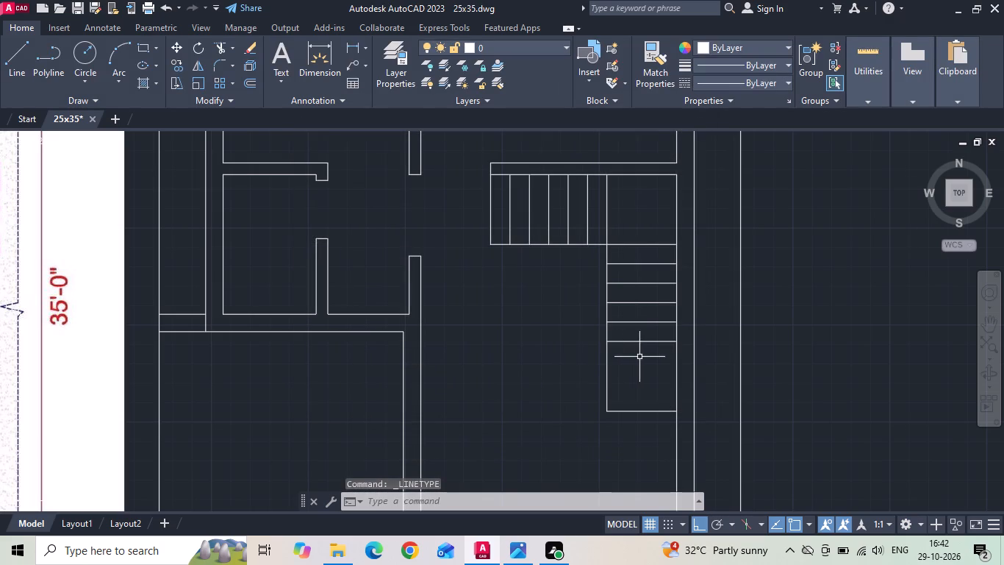
Apply the ACAD_ISO02W100 dashed linetype to the five lower tread lines of the second flight.
left_click_drag(646, 356, 645, 349)
left_click(629, 249)
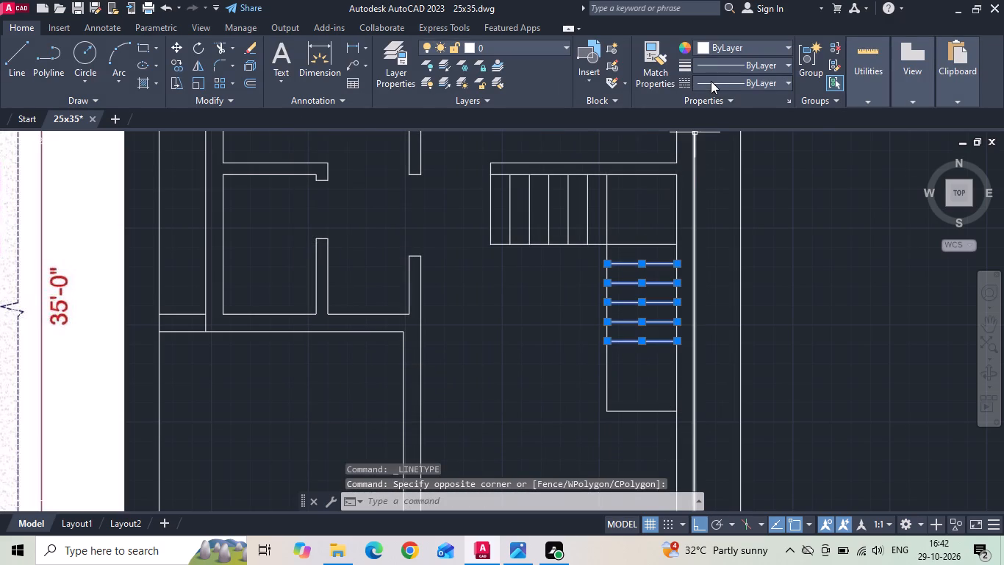
left_click(711, 81)
left_click(714, 130)
key("Escape")
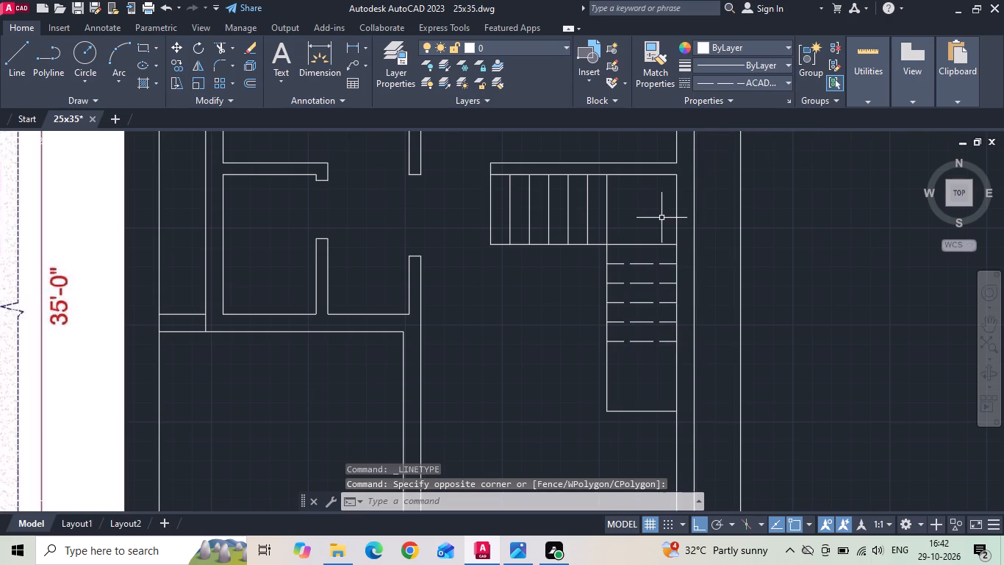
Trim away the solid line between the corner landing and the second flight.
type("tr")
key("space")
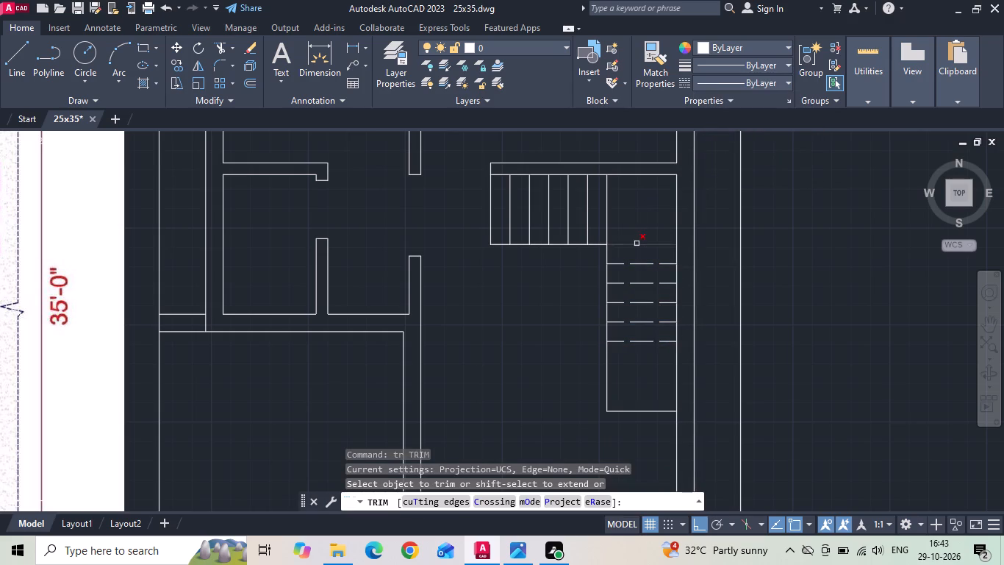
left_click(637, 244)
key("Escape")
Copy the second flight's top dashed tread up to the inner corner where the two flights meet.
left_click_drag(640, 251, 642, 263)
left_click(635, 269)
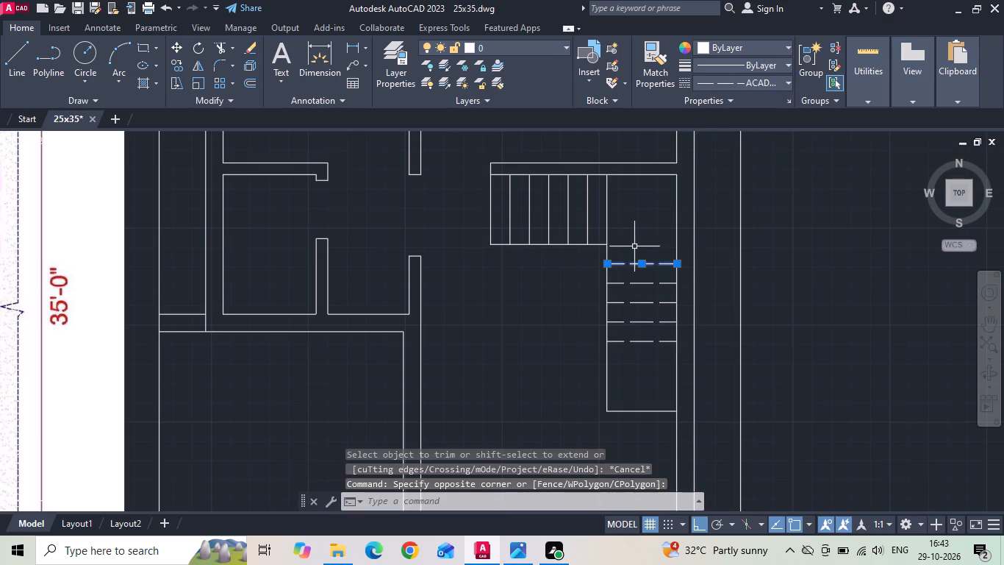
right_click(634, 244)
left_click(644, 279)
scroll(612, 249, "up", 2)
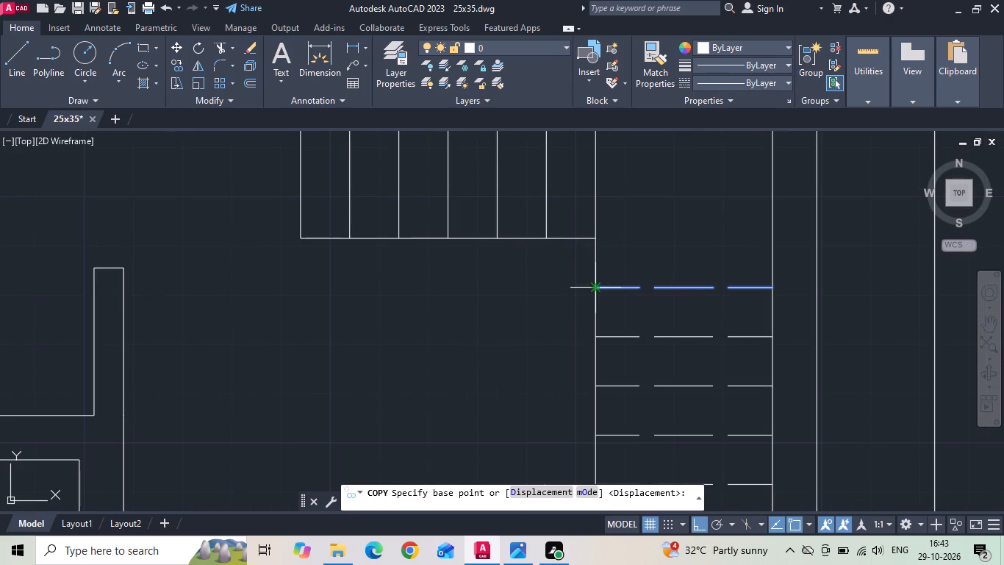
left_click(595, 287)
left_click(593, 236)
scroll(620, 238, "down", 3)
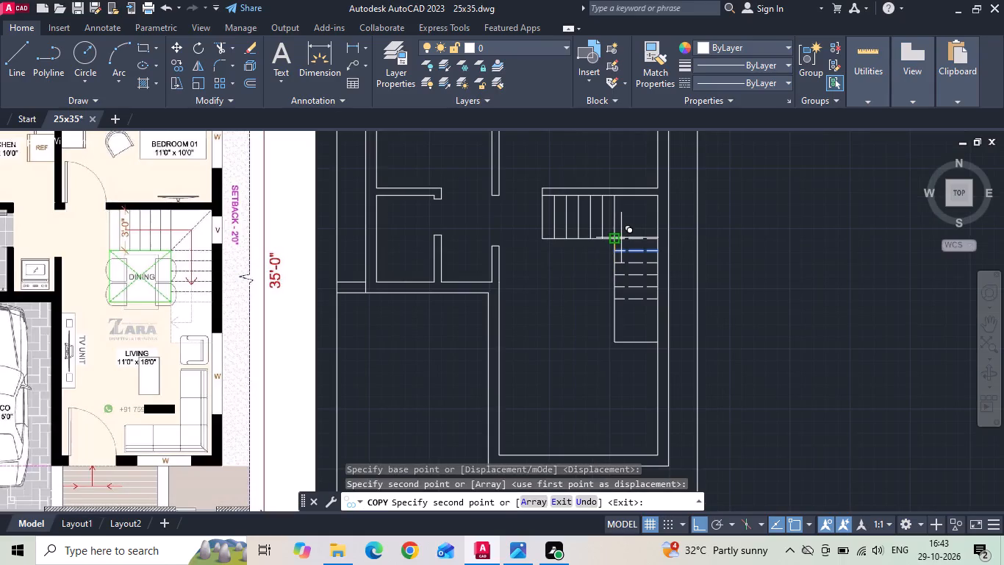
key("Escape")
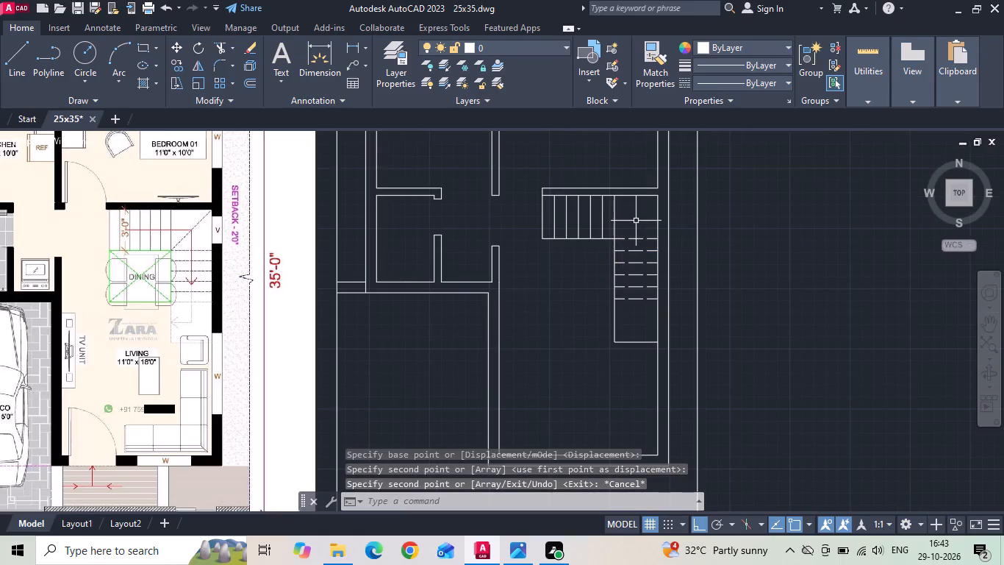
Apply the ACAD_ISO02W100 linetype to the second flight's inner side line and its bottom edge line.
left_click_drag(639, 313, 637, 306)
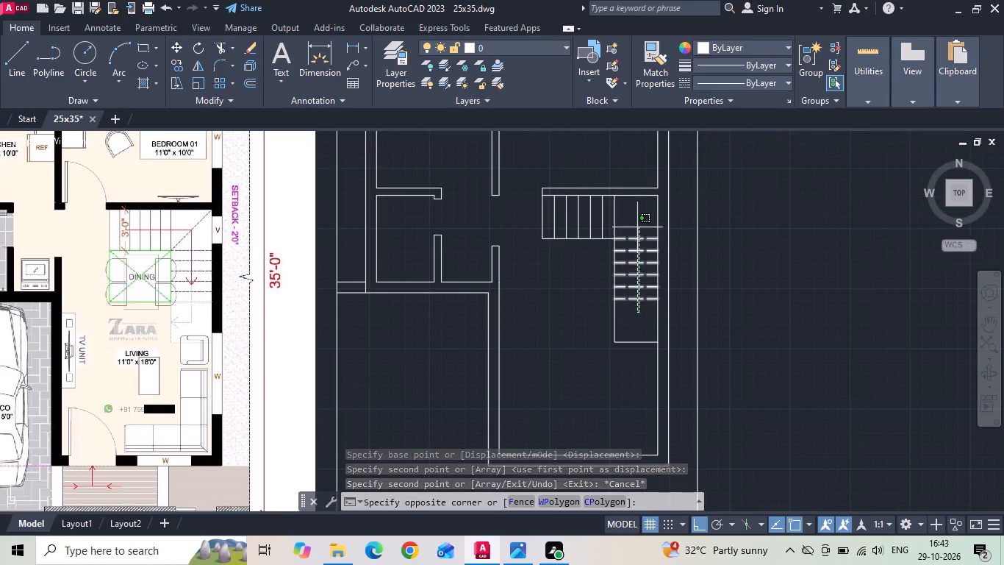
left_click(634, 323)
left_click(635, 327)
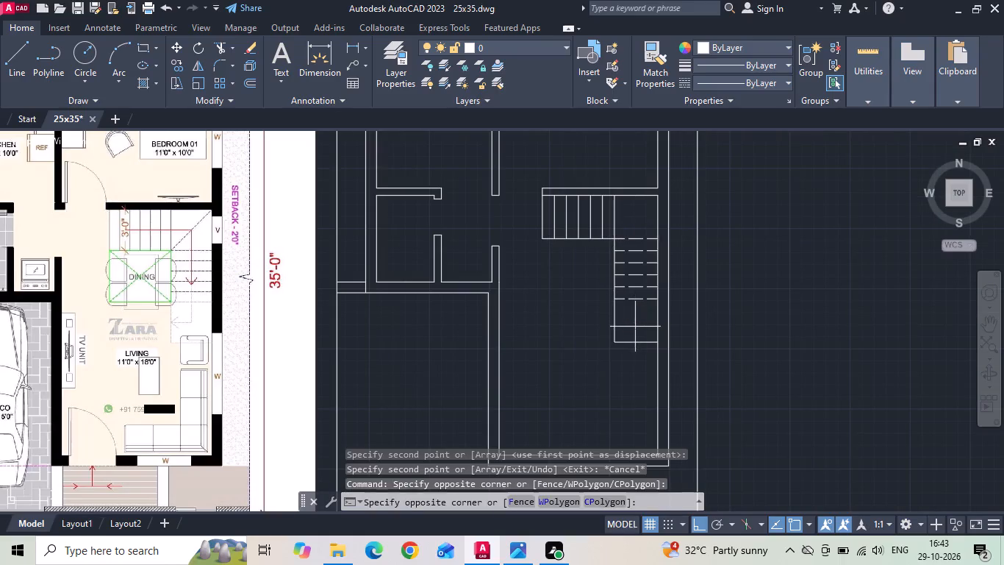
left_click(604, 316)
left_click_drag(638, 328, 634, 362)
left_click(632, 365)
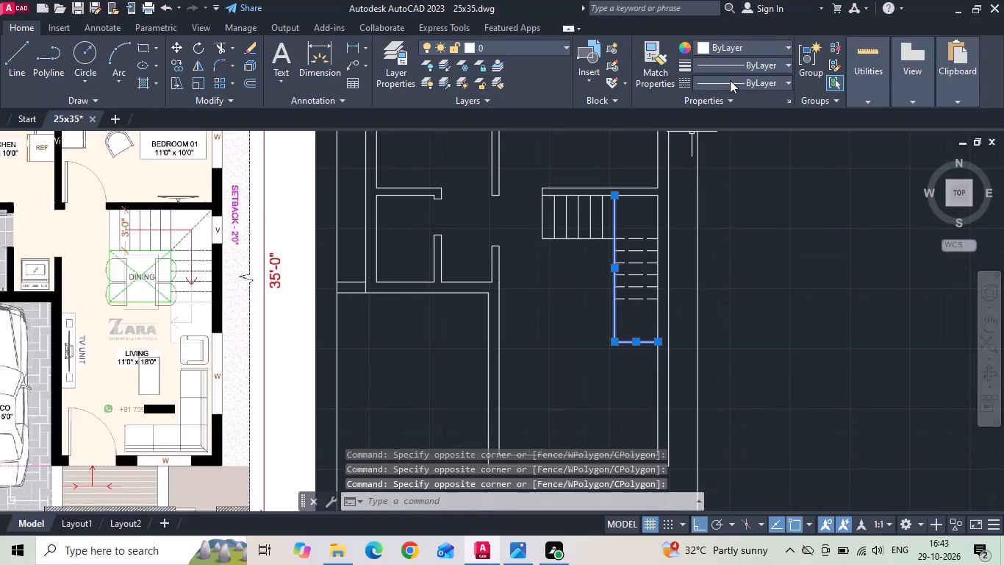
left_click(730, 80)
left_click(735, 134)
scroll(647, 196, "up", 1)
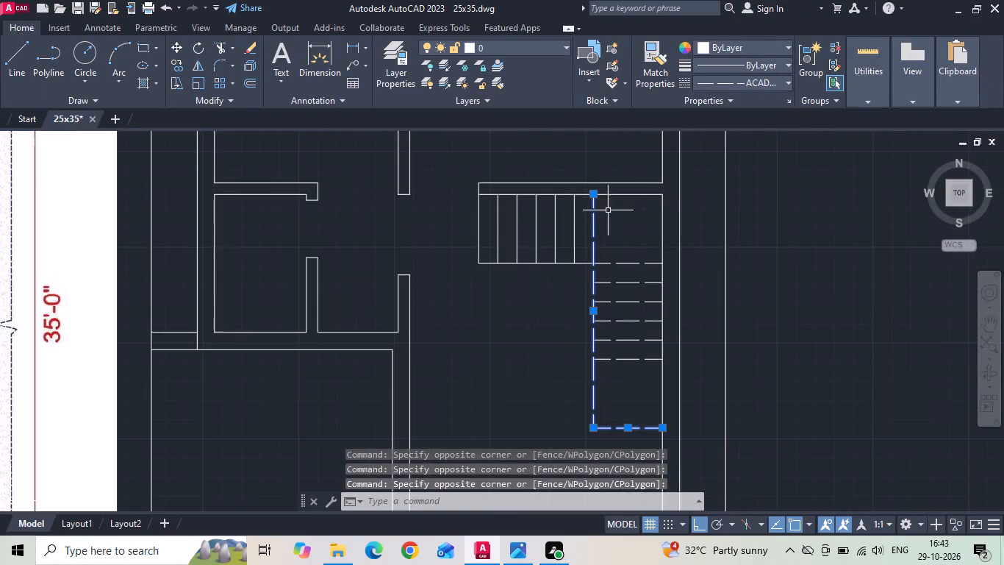
key("Escape")
Trim away the dashed side line segment between the first flight and the corner landing.
type("tr")
key("space")
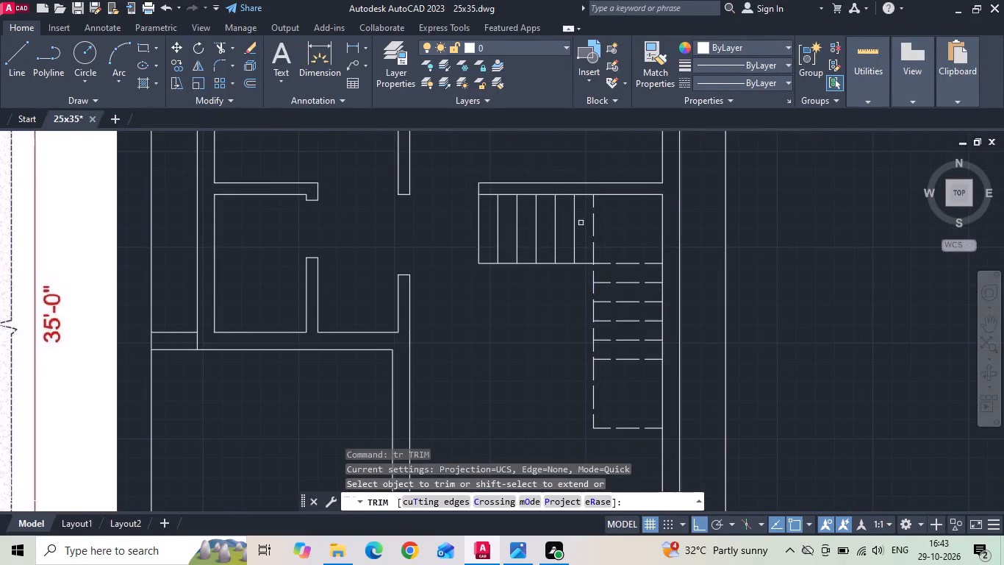
left_click(592, 252)
key("Escape")
Copy the first flight's last solid tread line to the edge of the corner landing.
left_click(576, 235)
right_click(576, 235)
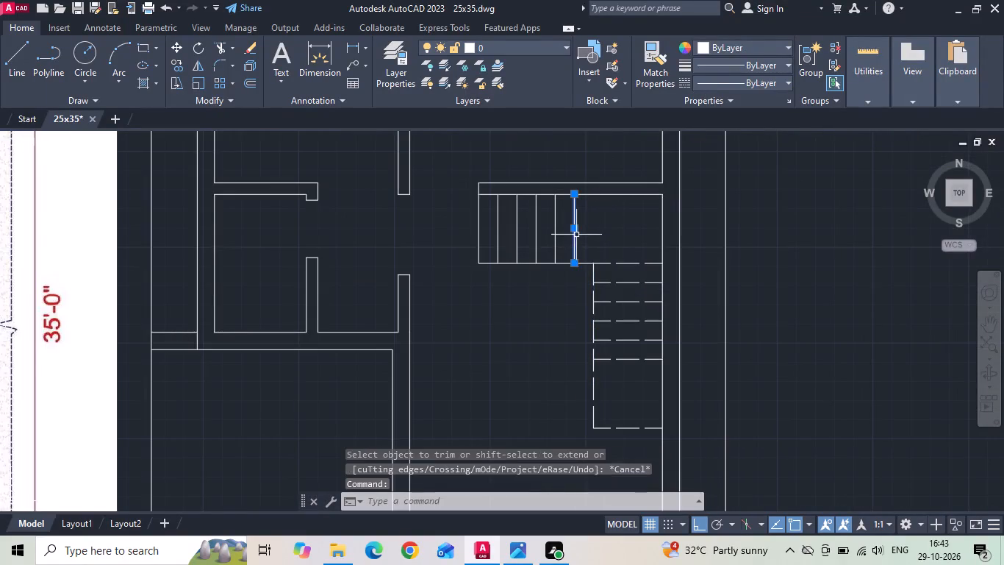
left_click(595, 276)
scroll(583, 268, "up", 1)
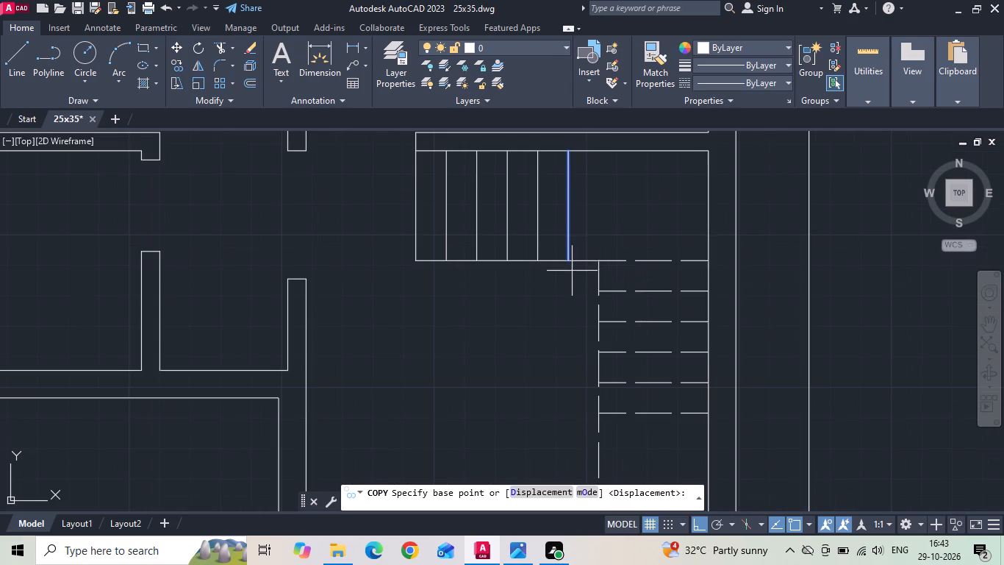
left_click(567, 262)
left_click(598, 260)
key("Escape")
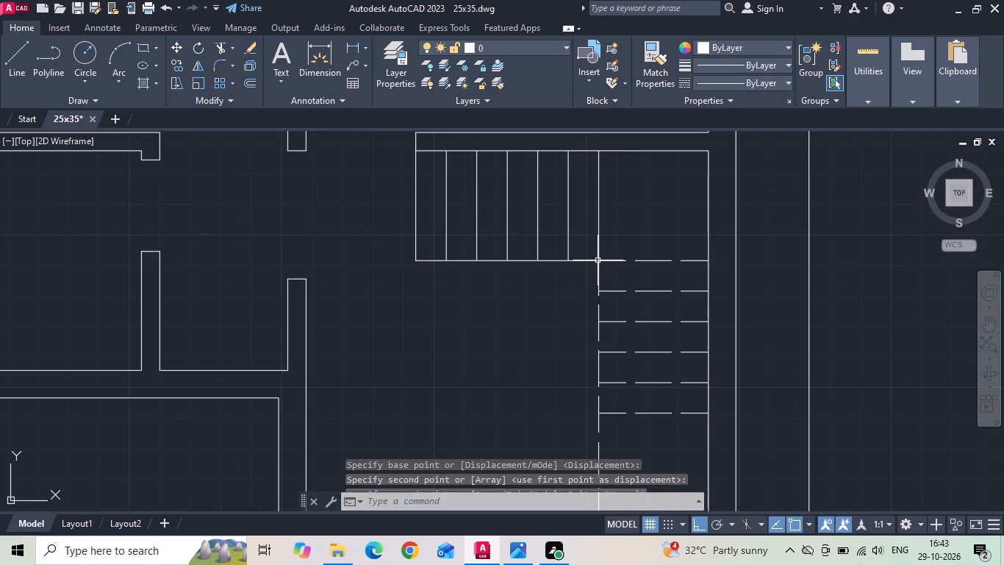
Save the drawing.
key("ctrl+s")
key("ctrl+s")
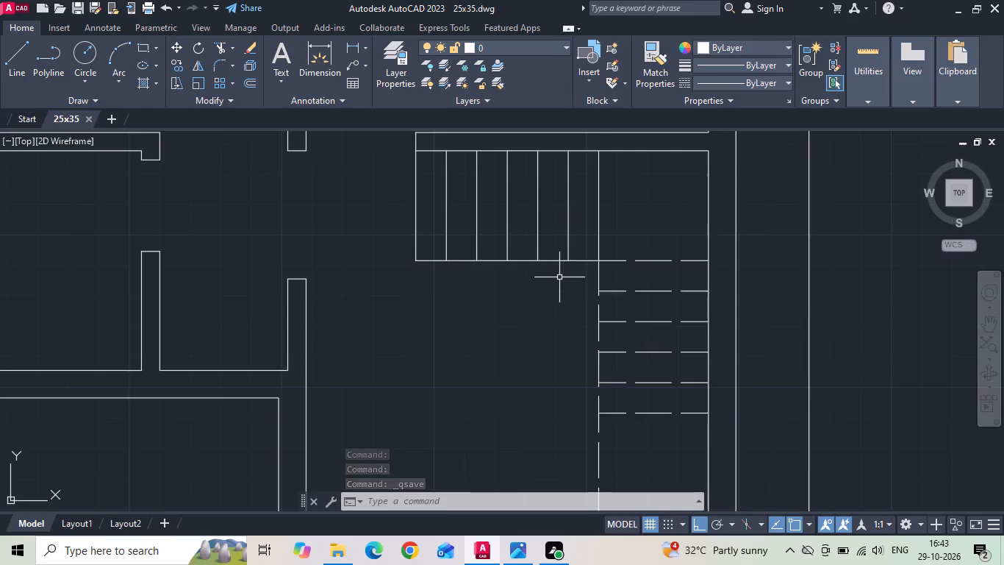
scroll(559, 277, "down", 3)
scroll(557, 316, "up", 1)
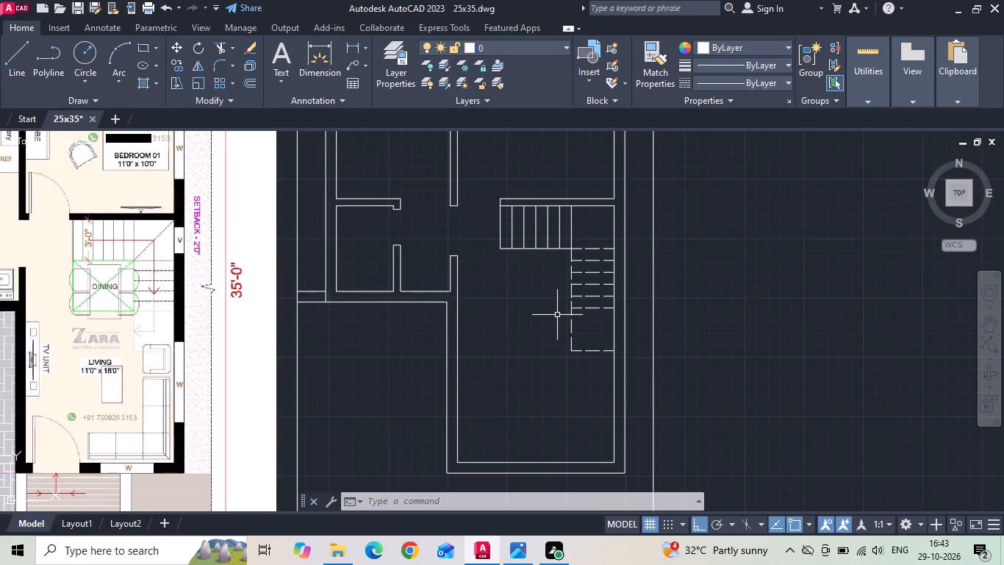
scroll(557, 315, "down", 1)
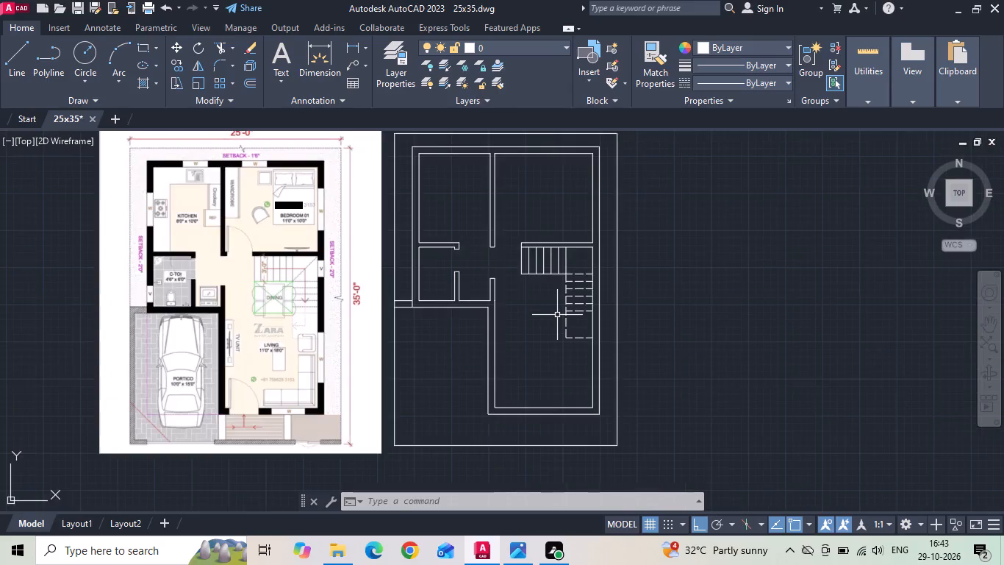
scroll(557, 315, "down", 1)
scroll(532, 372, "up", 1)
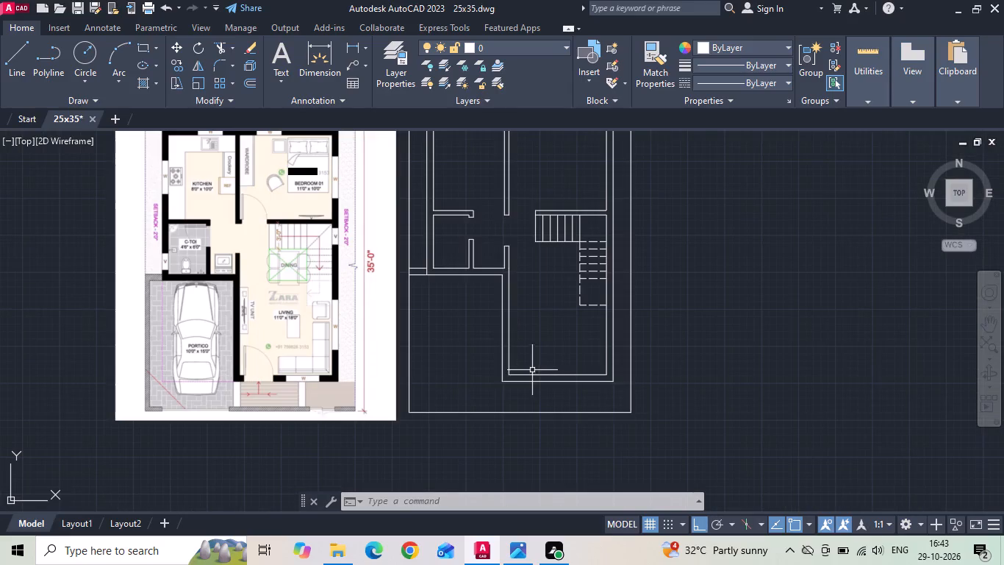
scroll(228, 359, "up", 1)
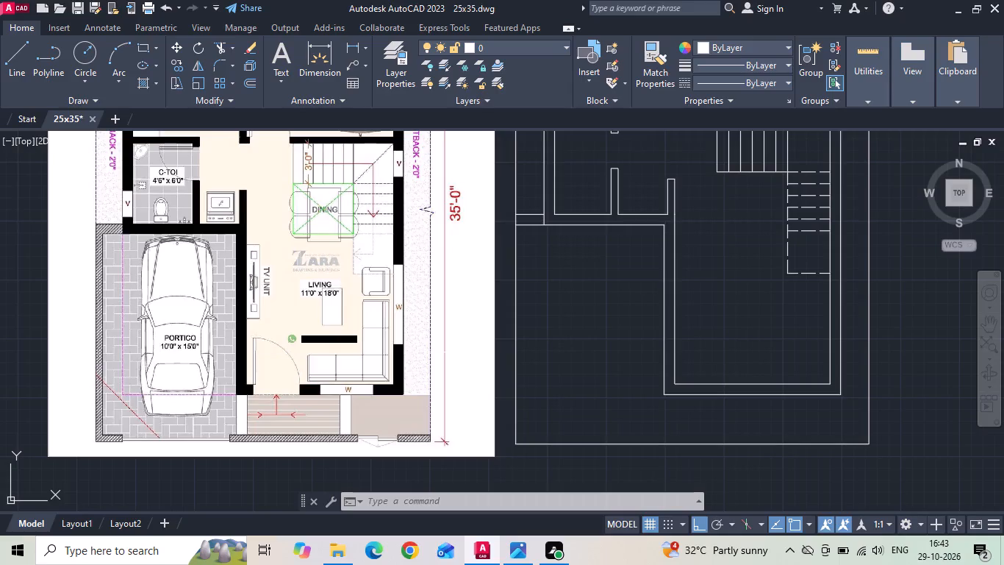
Offset the plot's bottom and left boundary lines 6" inward to form the compound wall's inner face.
type("o 6")
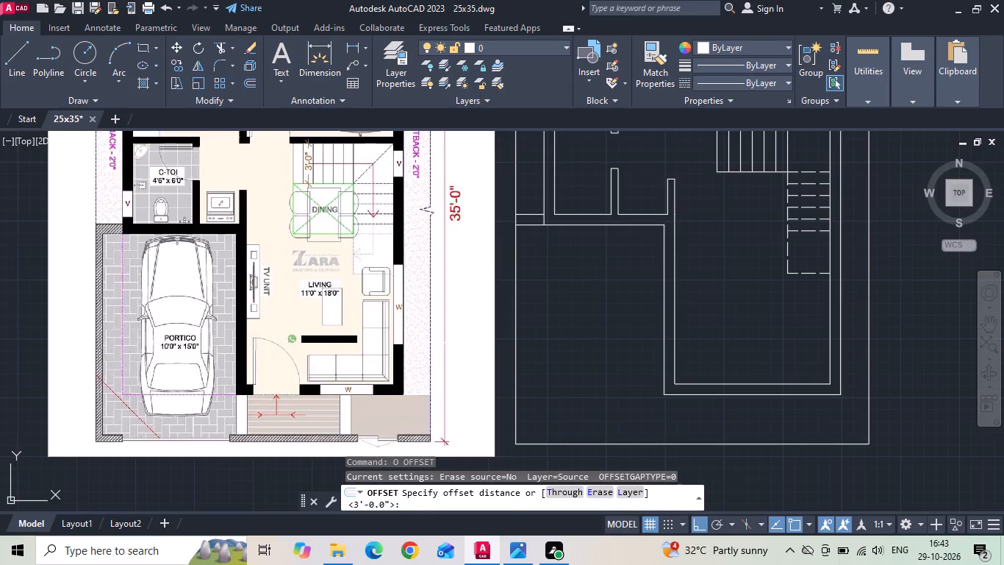
key("space")
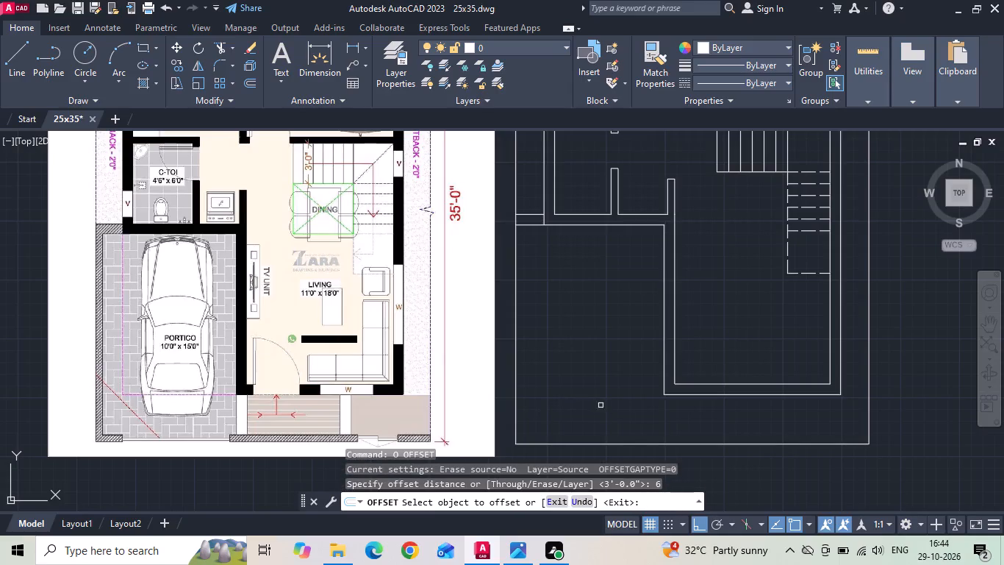
left_click_drag(631, 444, 631, 433)
left_click(631, 388)
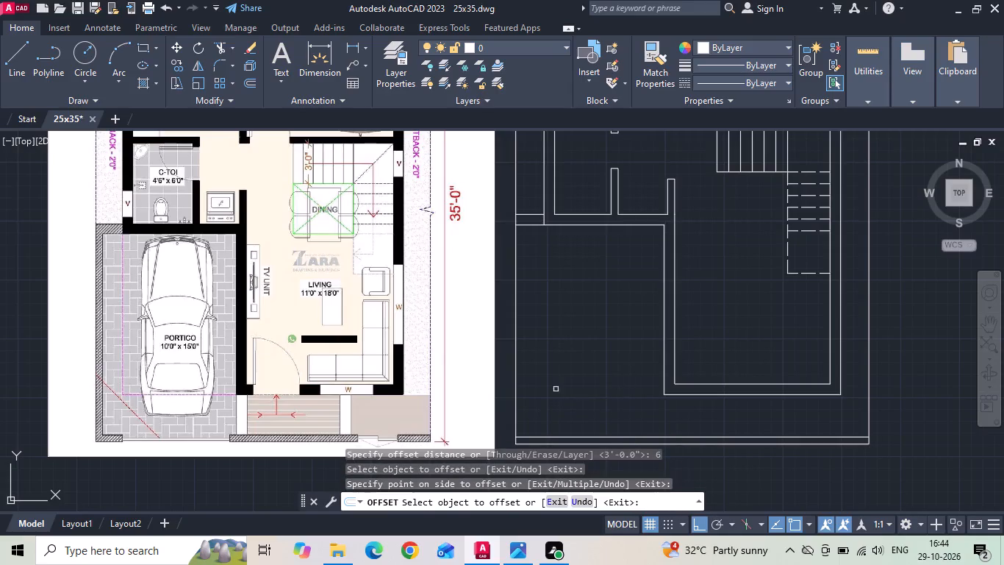
left_click(515, 385)
left_click(546, 362)
key("Escape")
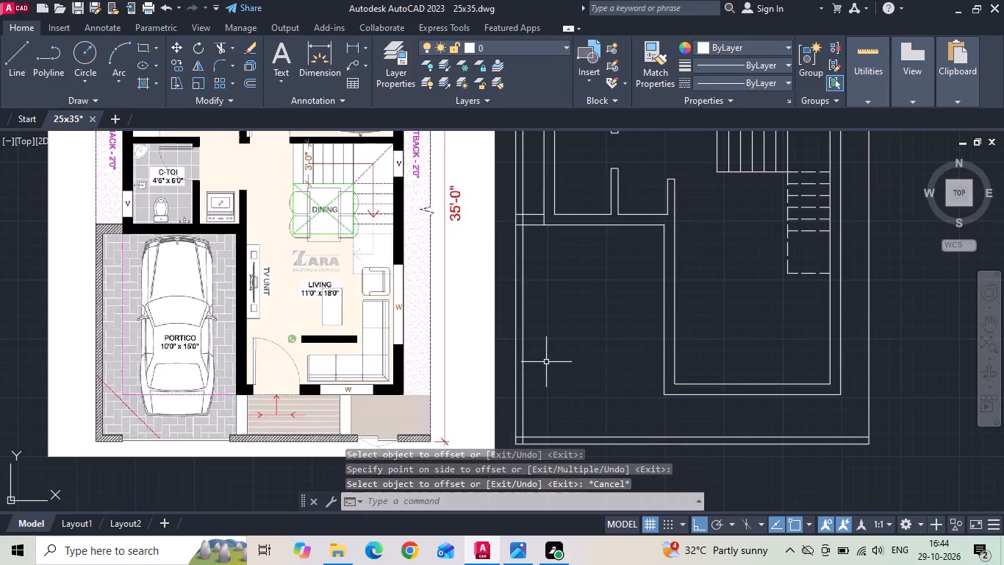
Trim the left boundary's inner offset line at the toilet's bottom wall and delete the leftover part above it.
type("tr")
key("space")
key("space")
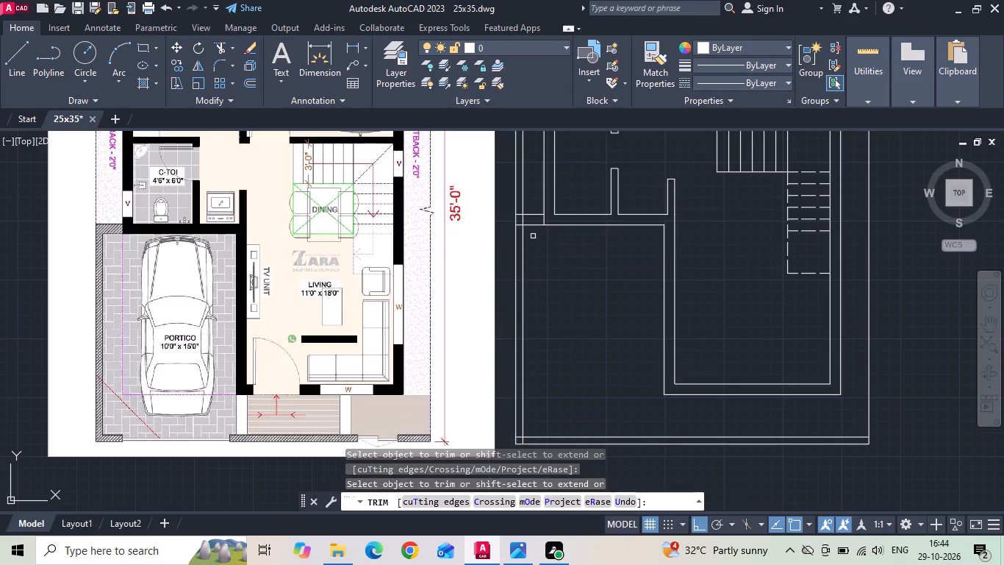
left_click(524, 219)
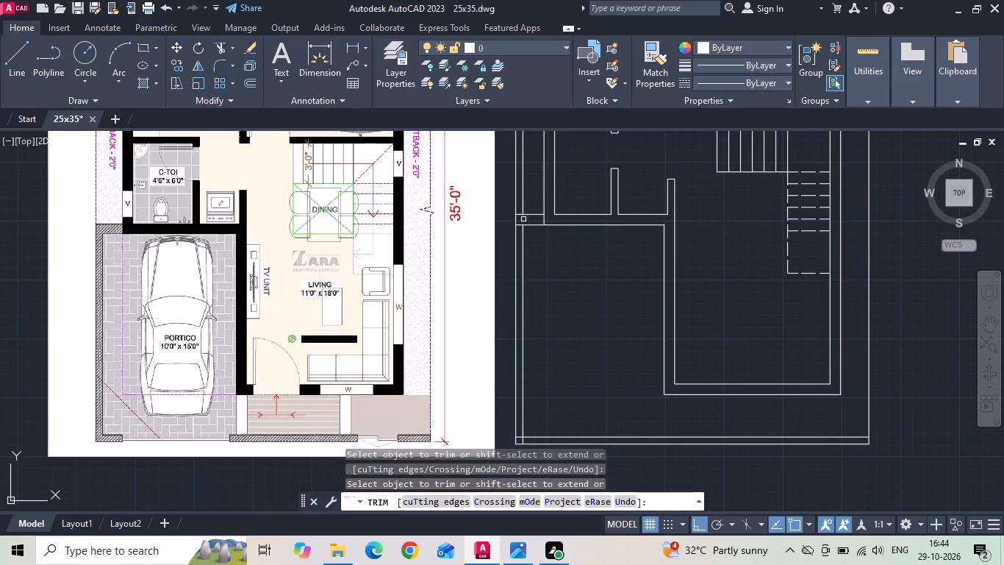
key("Escape")
left_click(524, 196)
key("Delete")
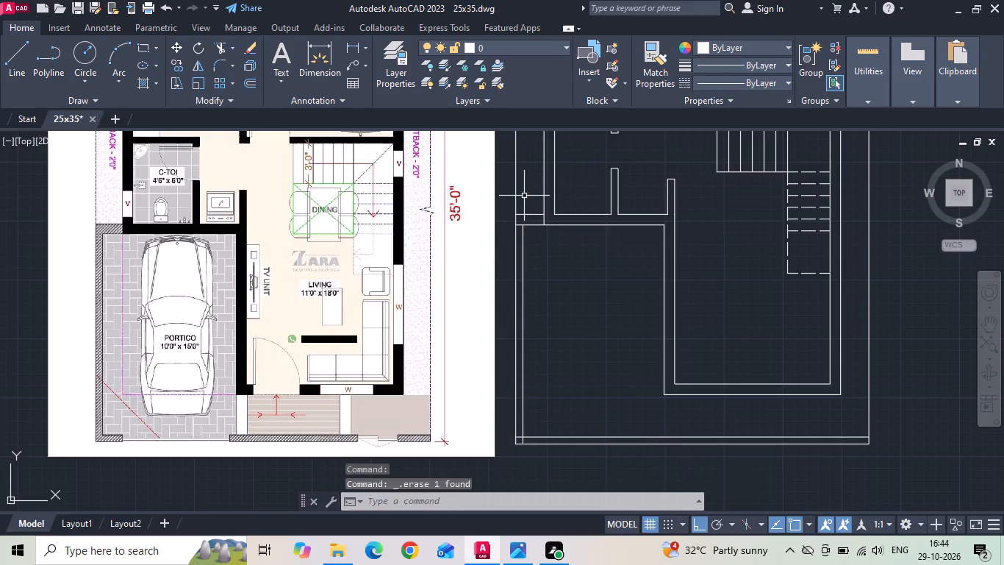
Fillet the left and bottom inner compound wall lines into a sharp corner at the portico.
type("f")
key("space")
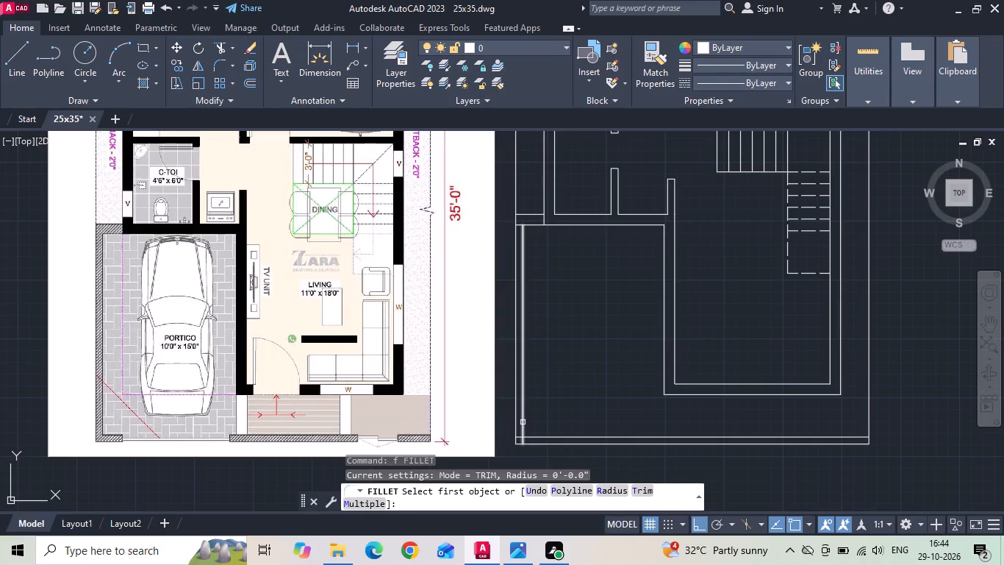
left_click(523, 420)
left_click(531, 438)
key("Escape")
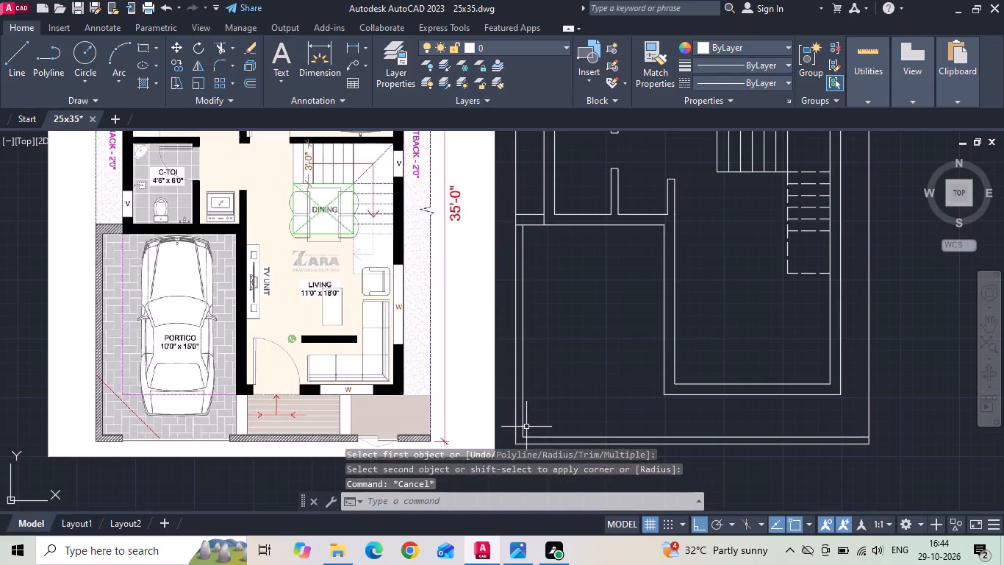
Draw a vertical line through the portico's front compound wall, in line with the toilet's outer wall face.
type("l")
key("space")
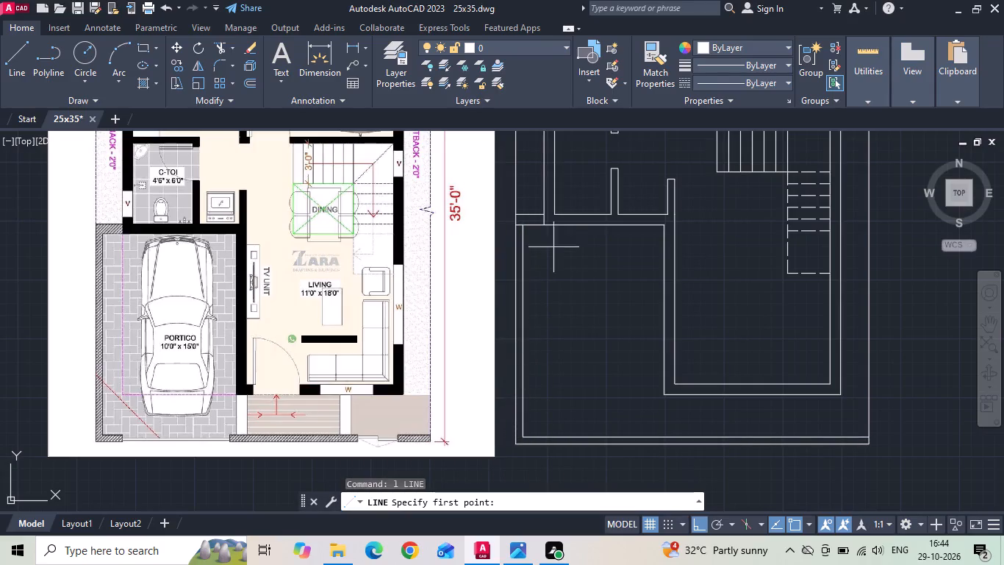
left_click_drag(541, 285, 543, 314)
middle_click_drag(545, 457, 542, 402)
left_click(542, 432)
key("Escape")
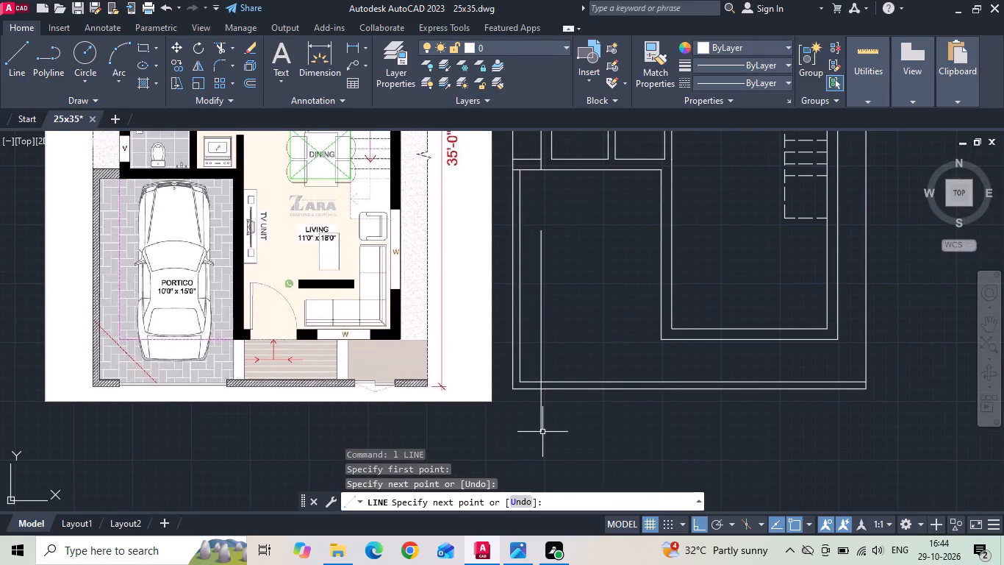
Draw a vertical line from the living room's bottom-left outer corner down through the front compound wall.
middle_click_drag(701, 427, 620, 430)
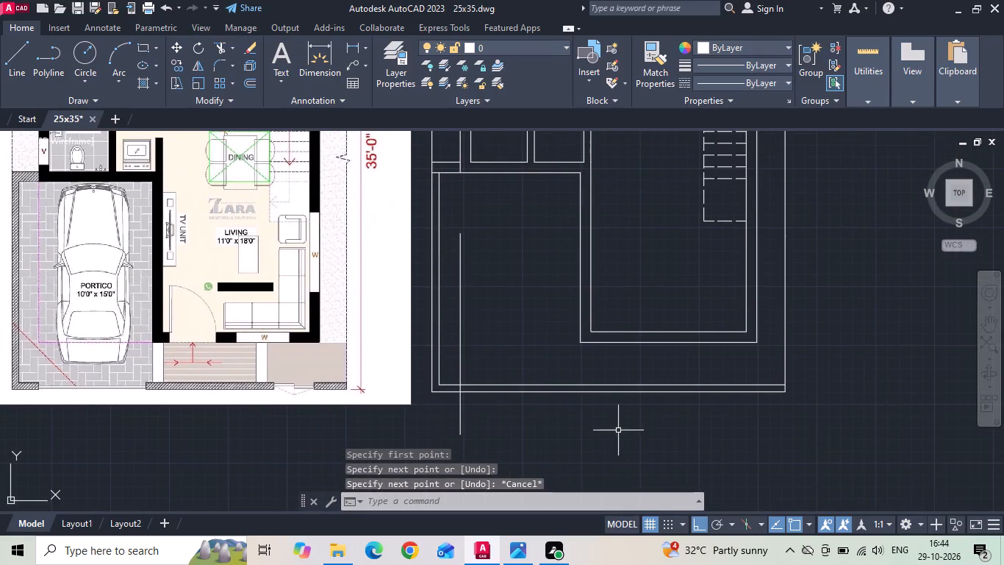
key("l")
key("space")
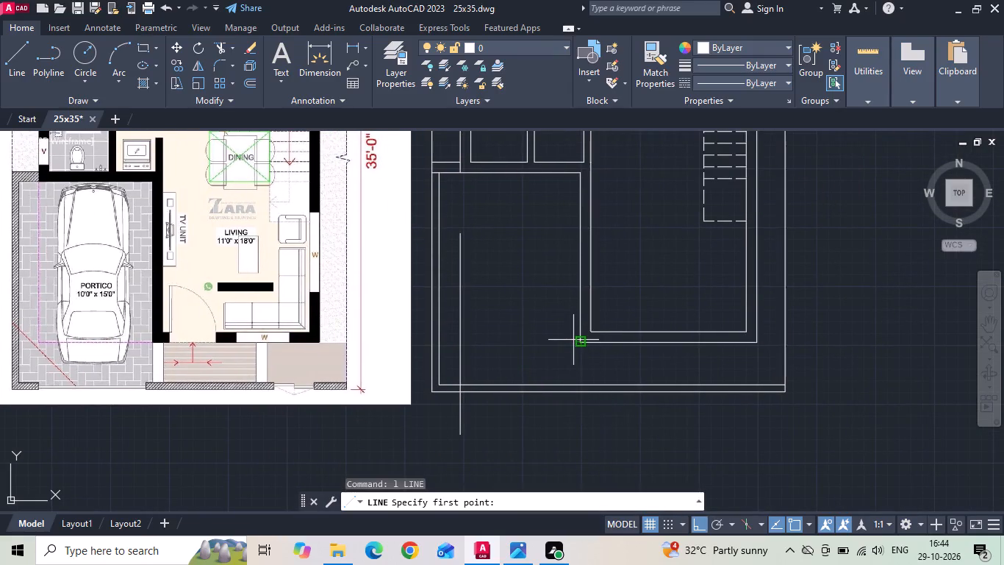
left_click_drag(573, 340, 578, 394)
left_click(579, 432)
key("Escape")
Offset the vertical line below the living room's corner 6" toward the portico.
type("o 6")
key("space")
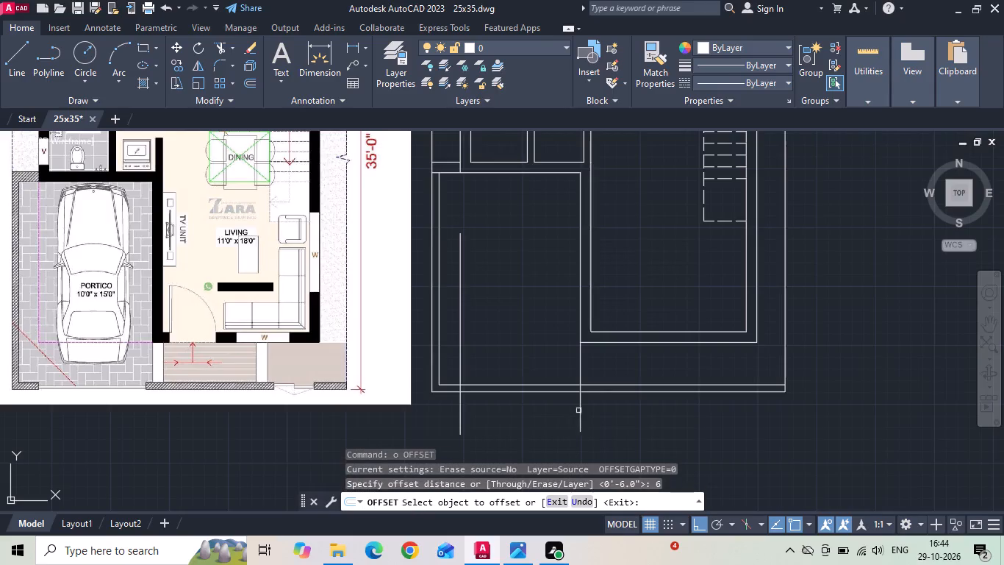
left_click(581, 404)
left_click(542, 408)
key("Escape")
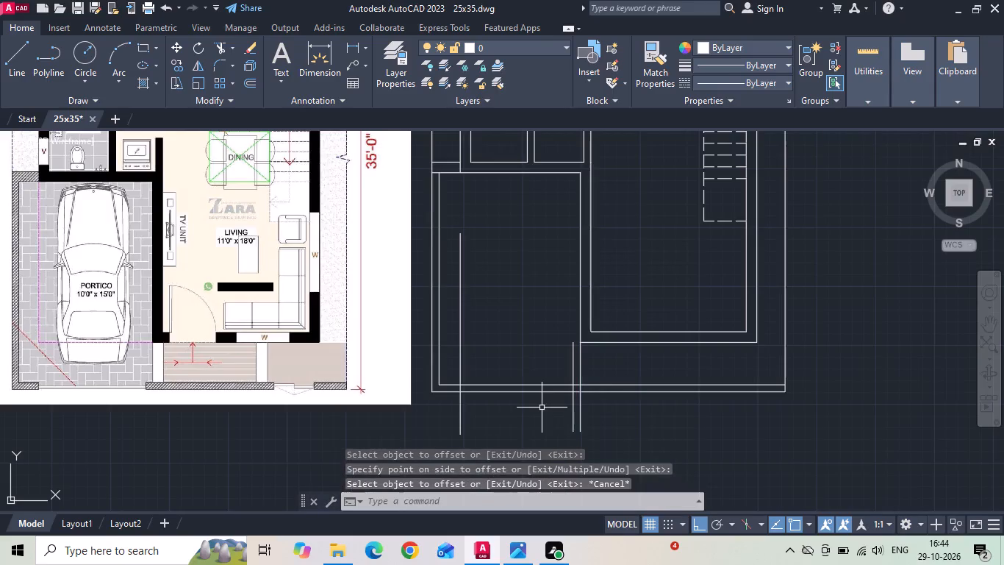
Trim out the portico gate opening in the front compound wall, along with the excess vertical lines around and inside the wall.
type("tr")
key("space")
key("space")
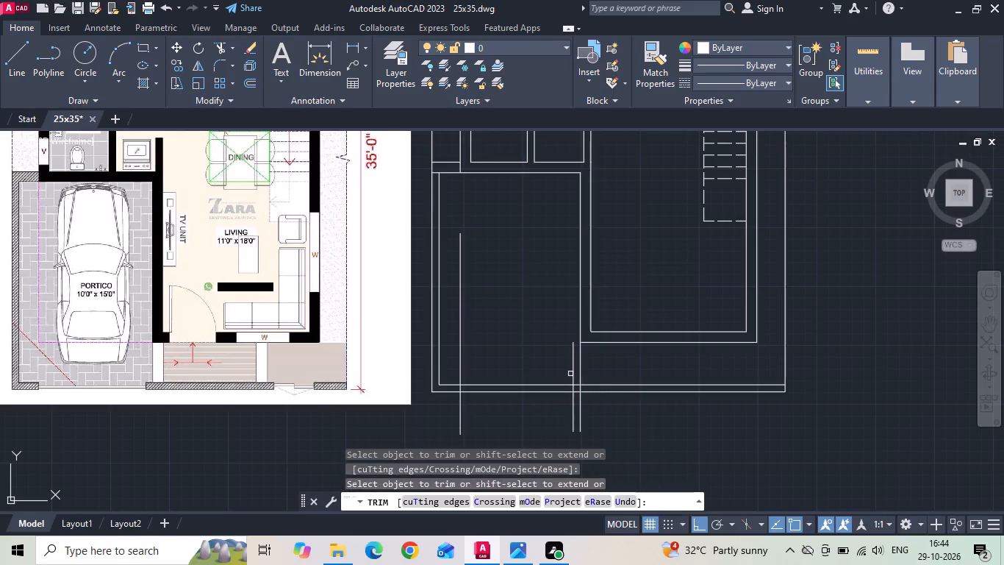
left_click(572, 377)
left_click(460, 371)
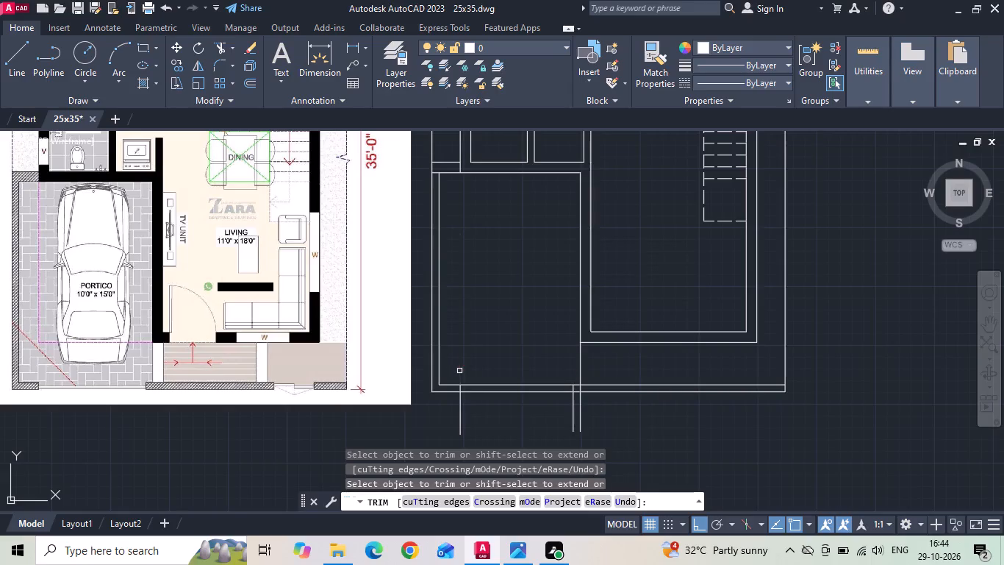
left_click(475, 385)
left_click(477, 395)
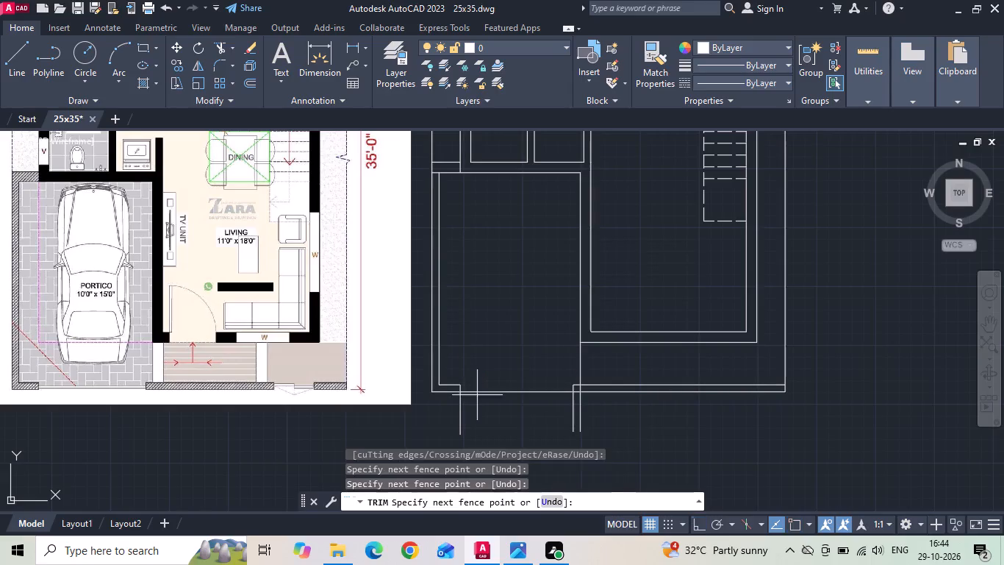
left_click(477, 385)
left_click_drag(445, 418, 651, 419)
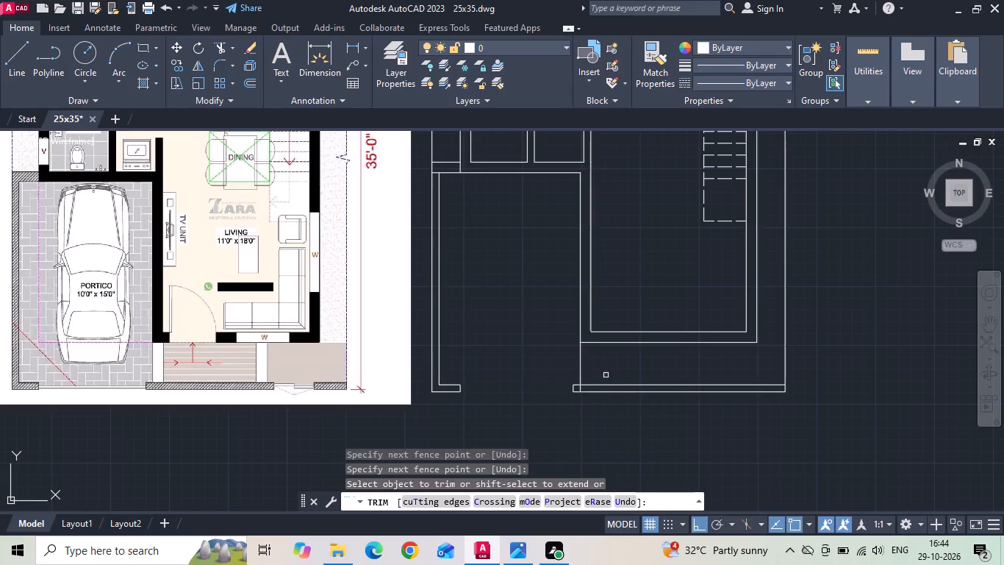
middle_click_drag(614, 372, 542, 393)
scroll(513, 413, "up", 2)
left_click(503, 402)
key("Escape")
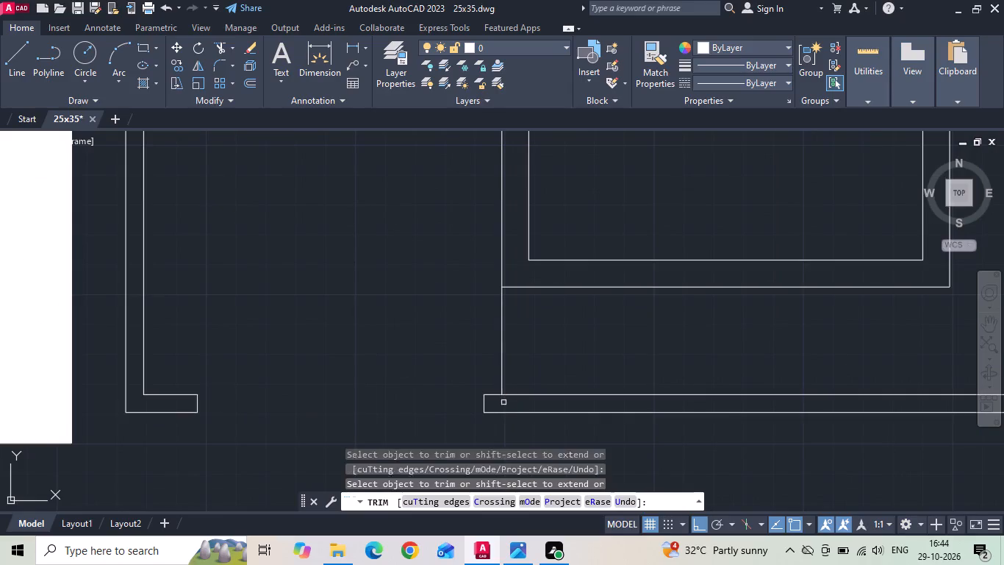
Offset the vertical line between the living room's corner and the front compound wall 10" away from the portico.
type("o 1")
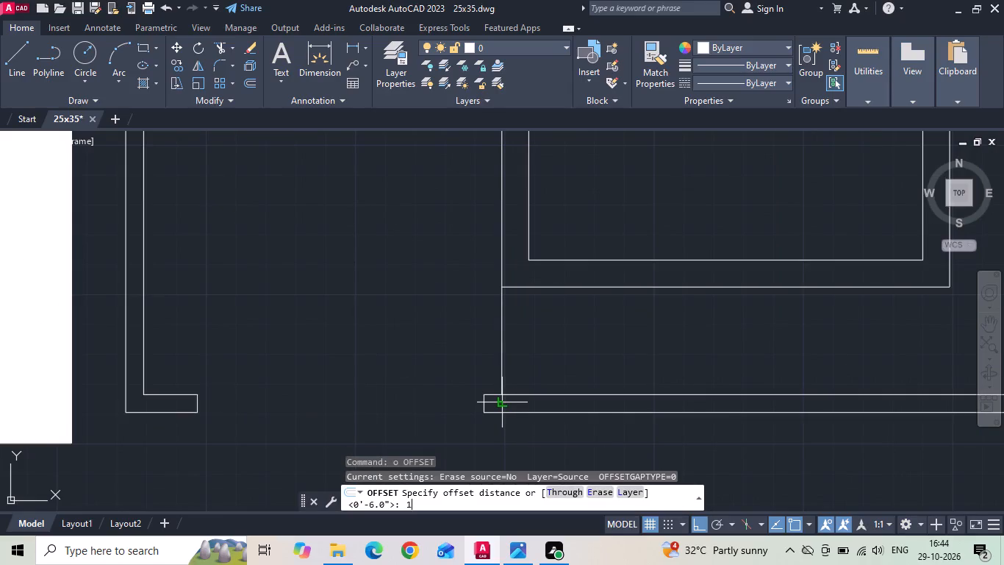
key("0")
key("space")
left_click(503, 388)
left_click(565, 361)
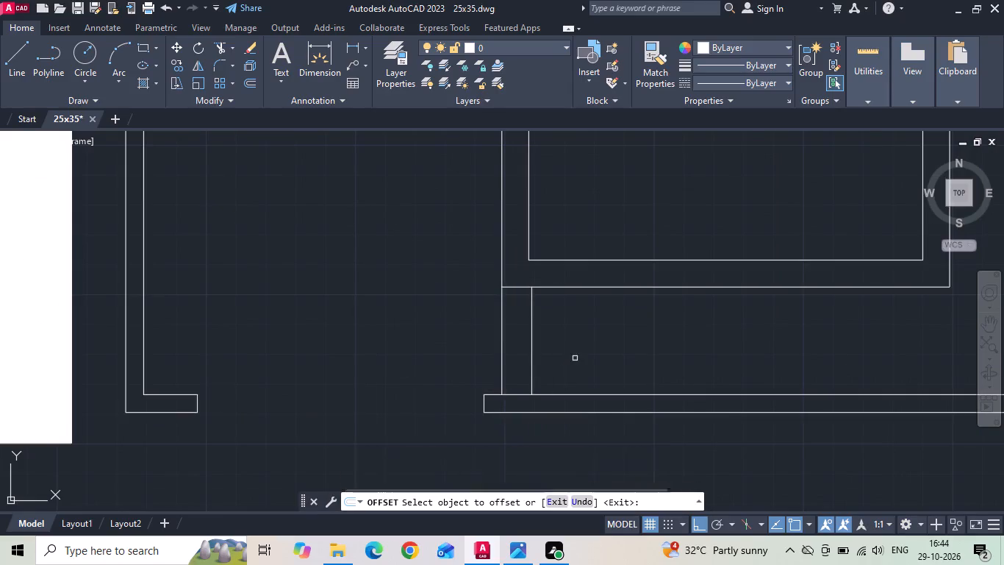
scroll(578, 357, "down", 2)
key("Escape")
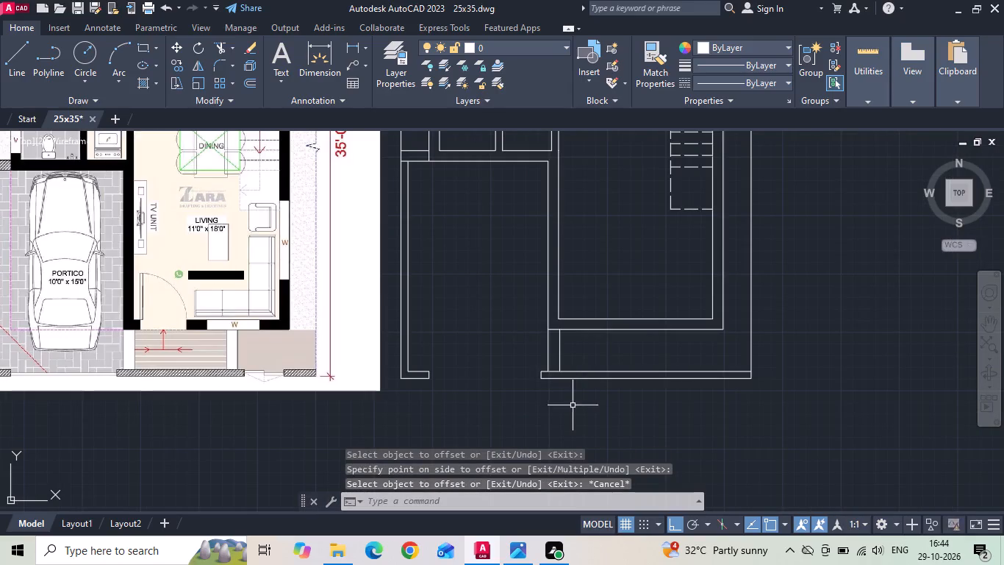
Check the front wall piece beside the small gate in the reference image with a linear dimension.
left_click(346, 48)
scroll(283, 359, "up", 2)
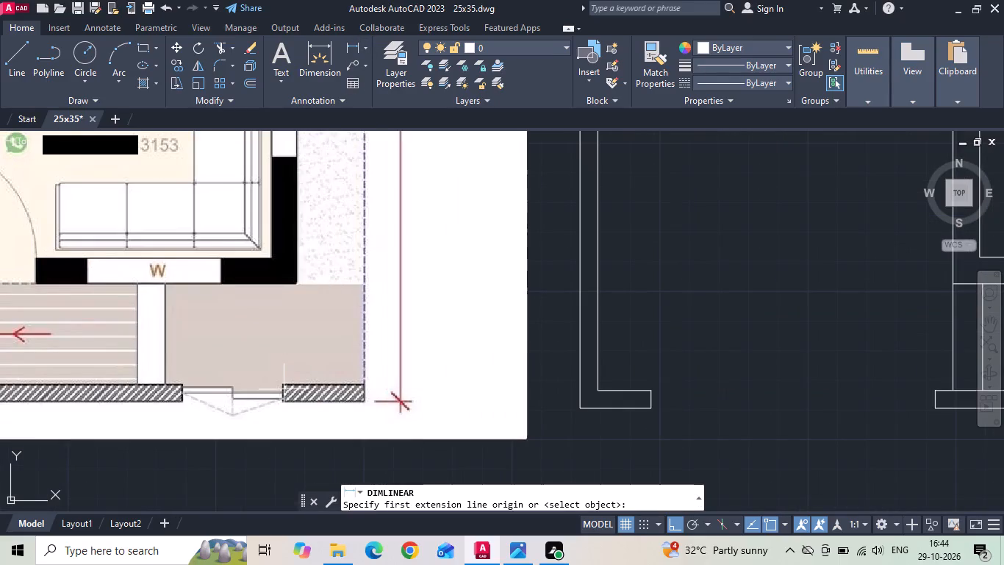
left_click(284, 384)
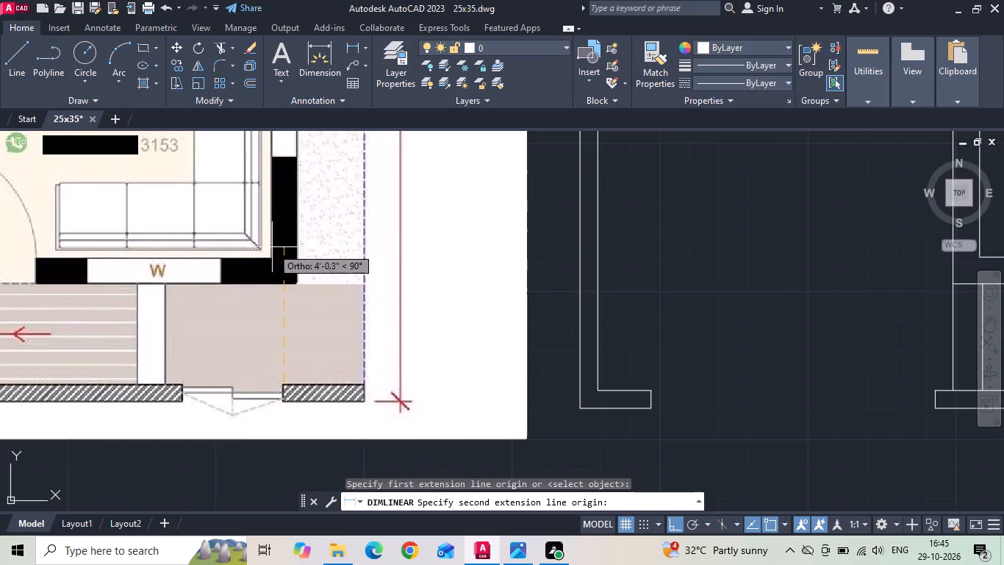
key("Escape")
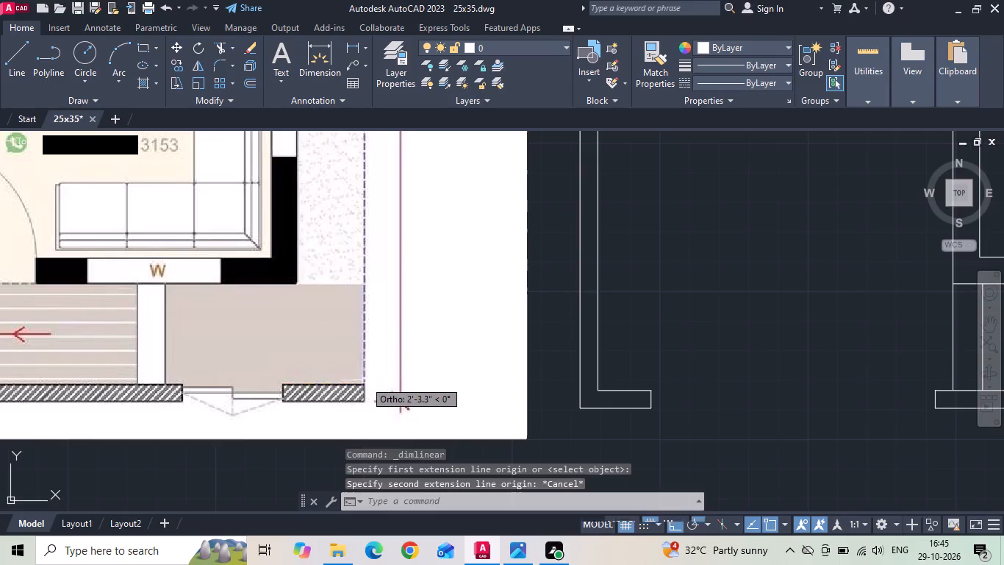
scroll(295, 360, "down", 3)
scroll(289, 374, "up", 3)
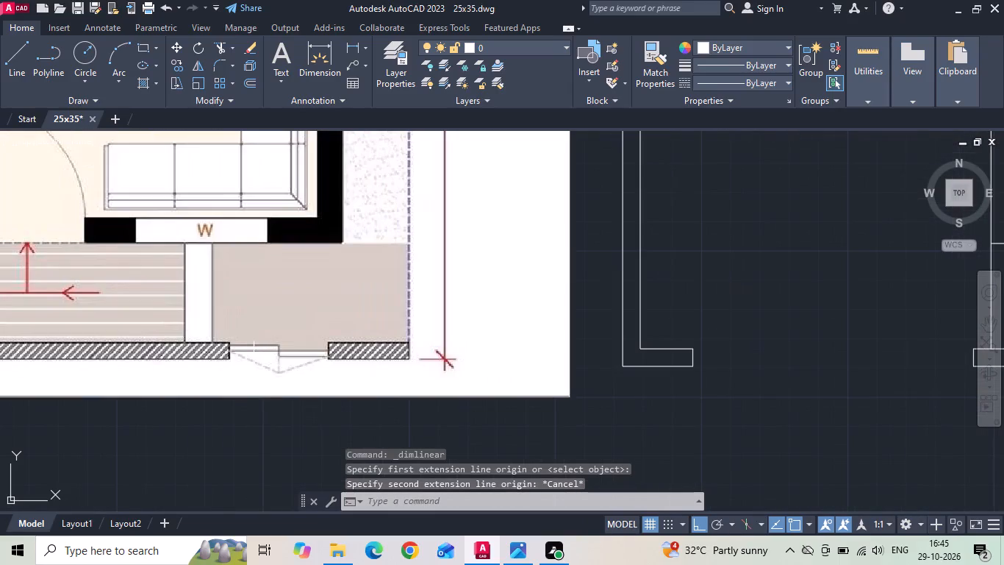
Offset the plot's right boundary line 2'6" inward to mark the near edge of the small gate.
scroll(196, 365, "down", 3)
scroll(474, 363, "up", 2)
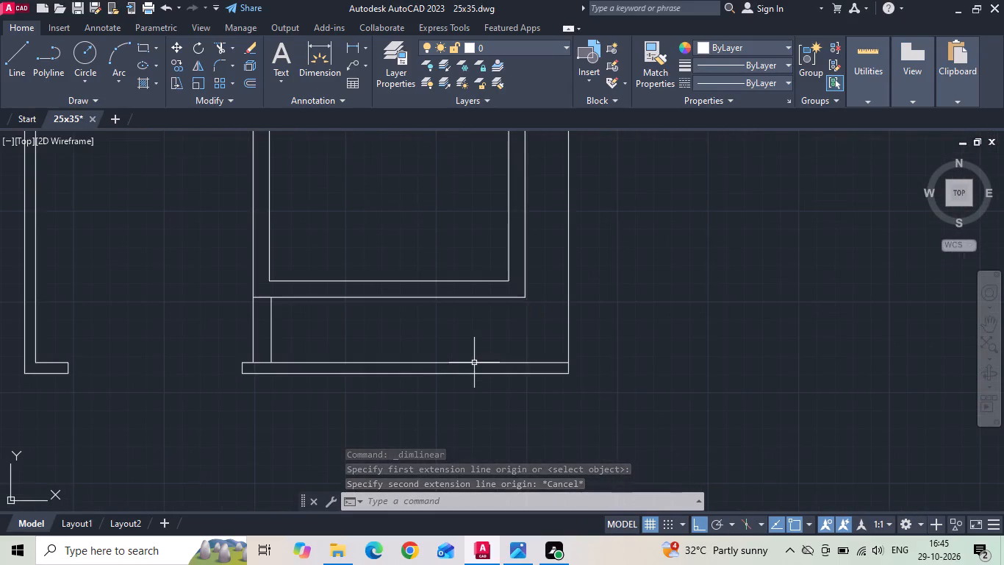
key("o")
key("space")
type("2")
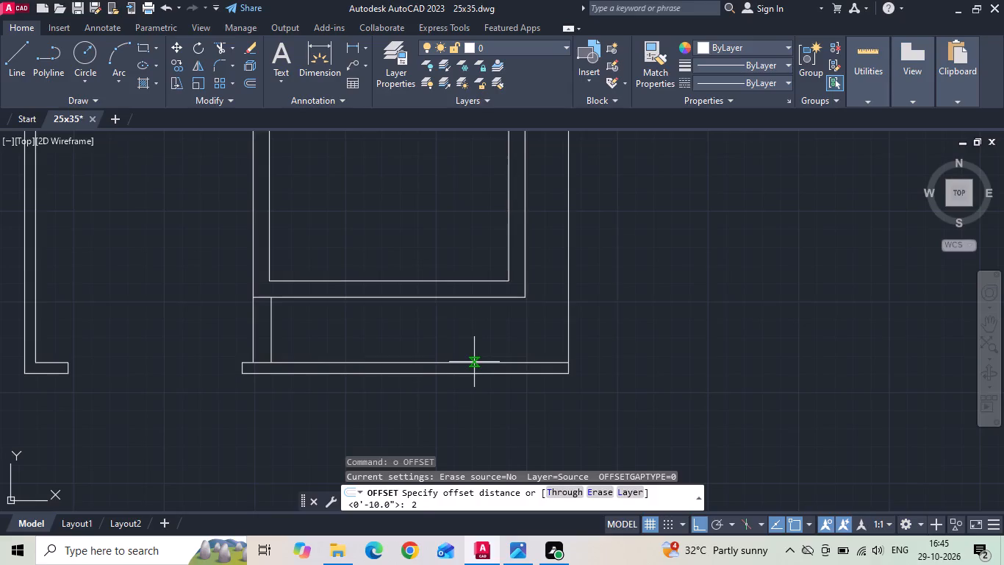
key("apostrophe")
type("6")
key("space")
left_click_drag(567, 340, 557, 350)
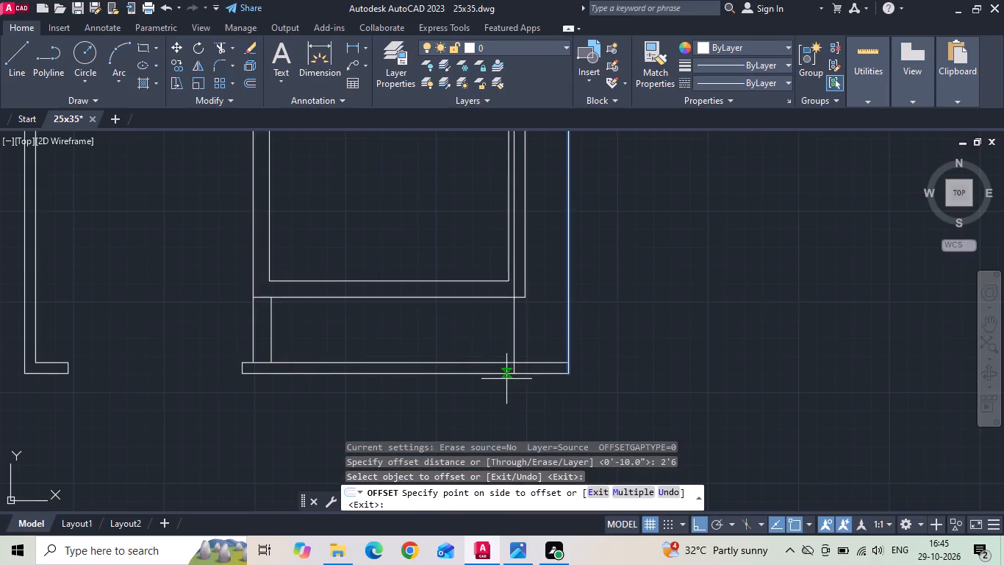
left_click(504, 380)
scroll(534, 387, "down", 1)
middle_click_drag(522, 399, 534, 397)
key("Escape")
Offset the small gate's first edge line 3' further inward to mark the gate's width.
type("o")
key("space")
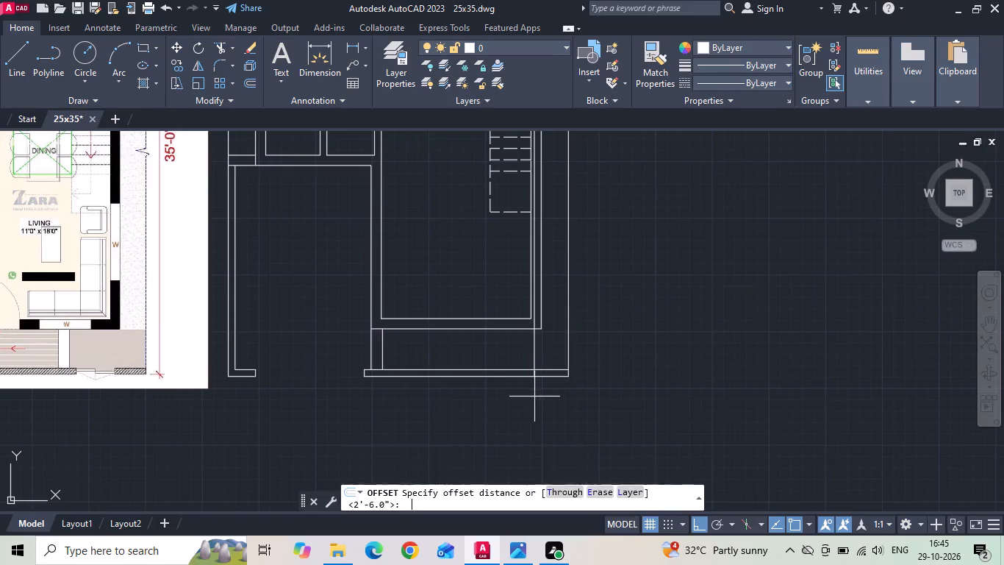
type("3'")
key("space")
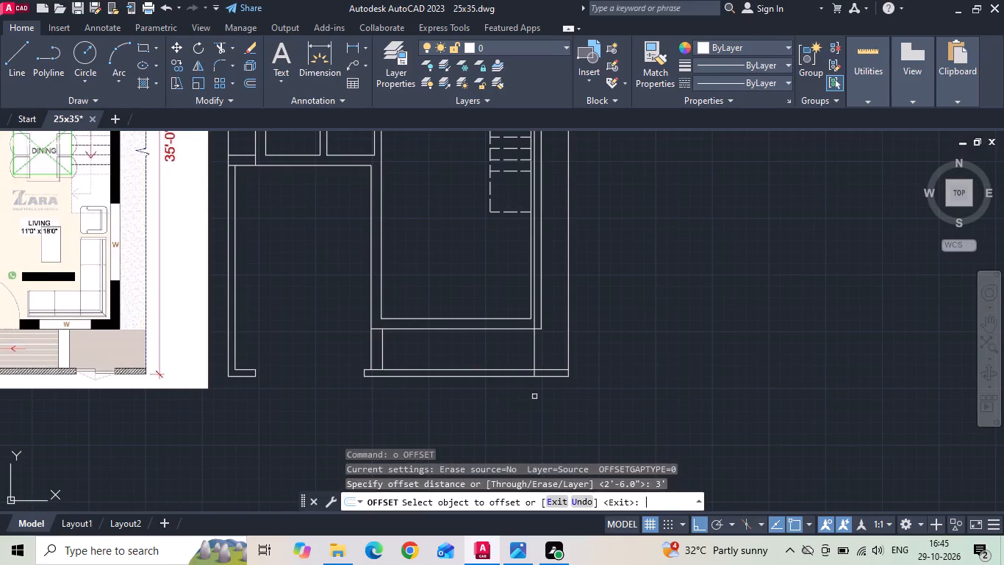
left_click(535, 362)
left_click(466, 379)
key("Escape")
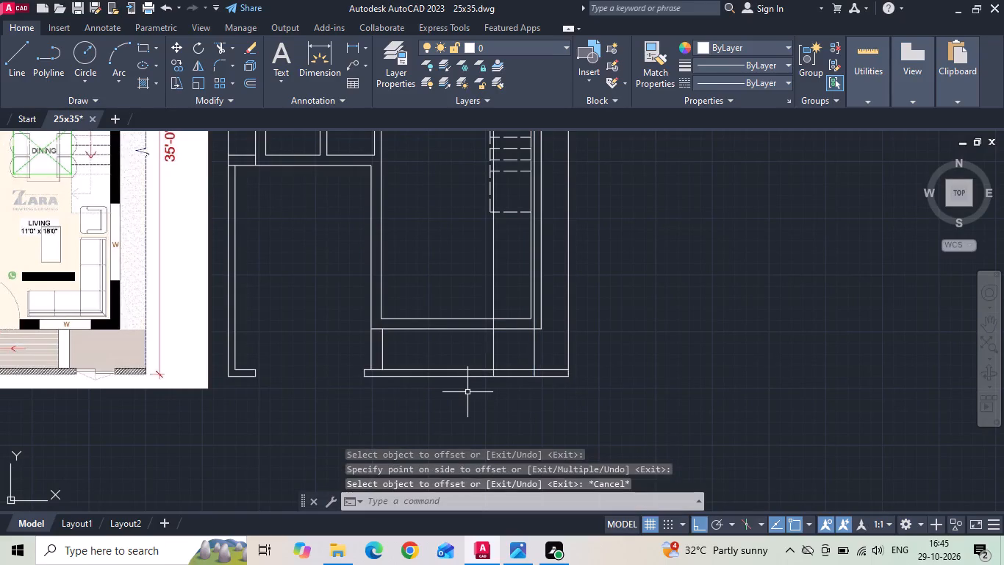
Trim the two small-gate edge lines between the living room's front wall and the compound wall, and erase their leftover upper parts.
type("tr")
key("space")
left_click_drag(476, 345, 538, 346)
left_click(538, 346)
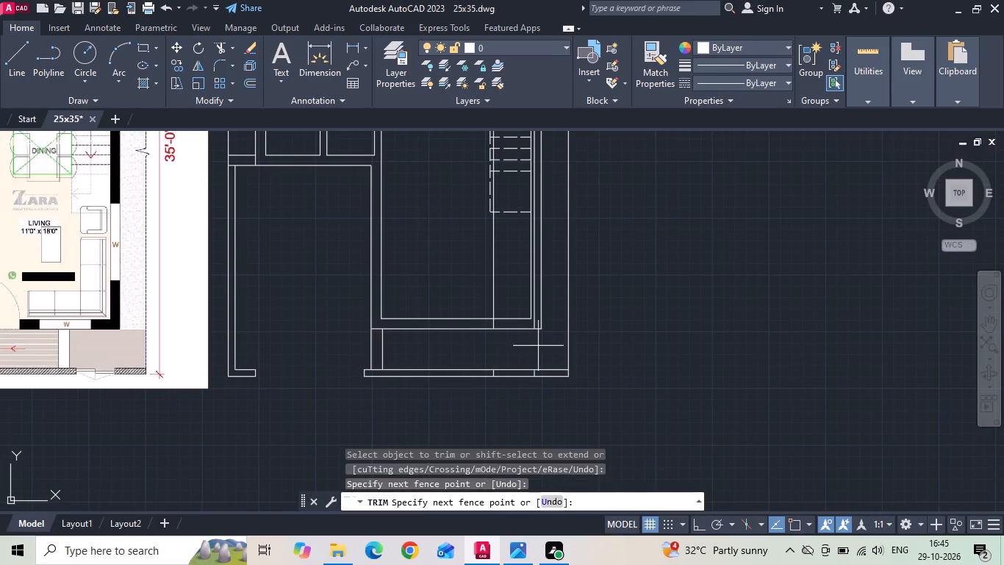
left_click(538, 353)
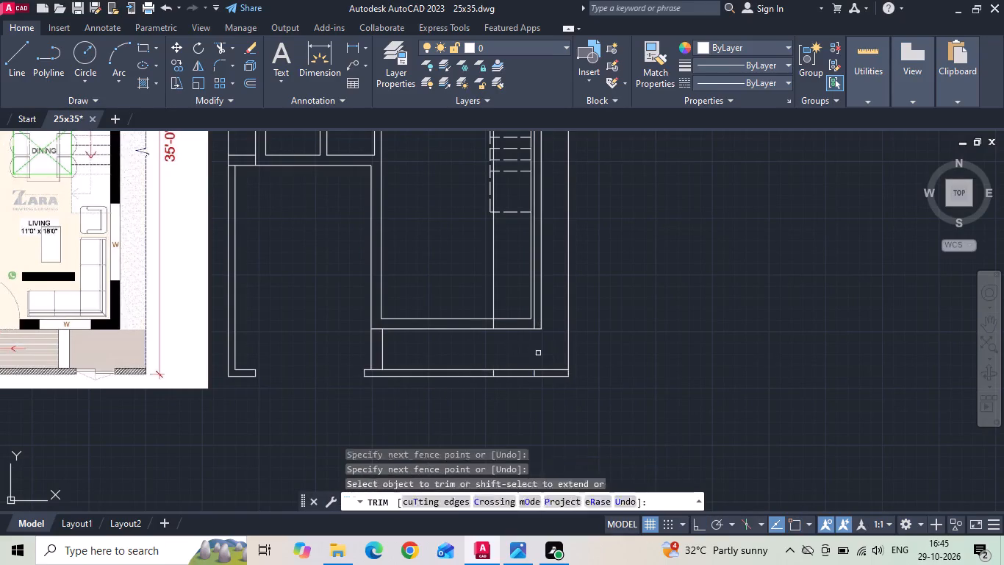
key("Escape")
left_click(537, 323)
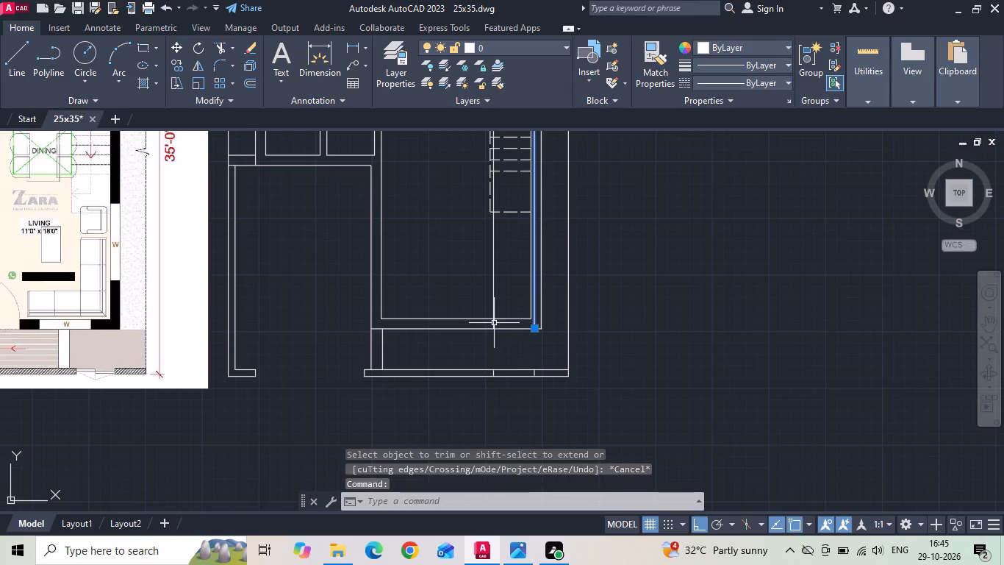
left_click(492, 324)
key("Delete")
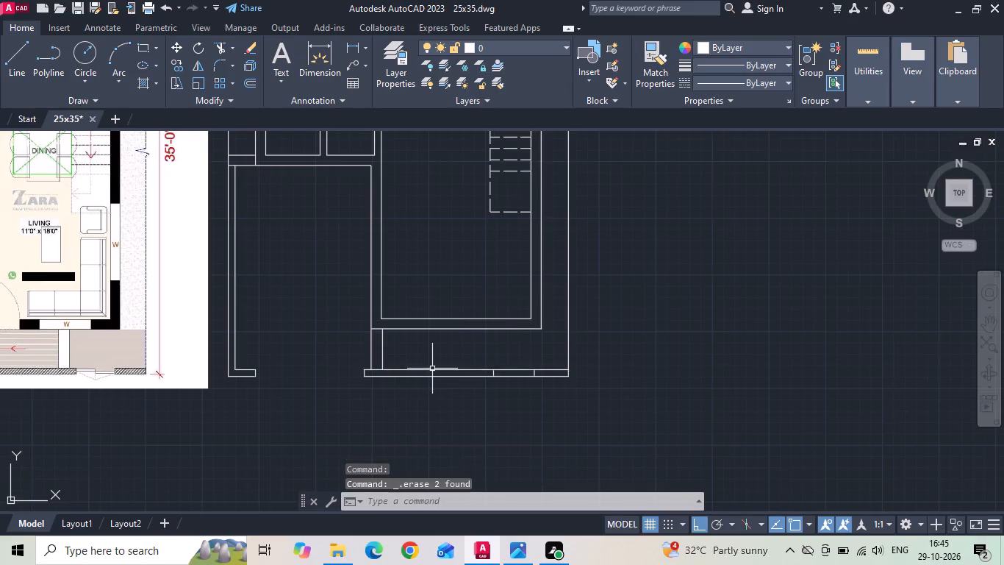
Trim the front compound wall lines between the two gate edges to open the small gate.
type("tr")
key("space")
key("space")
left_click_drag(506, 390, 506, 390)
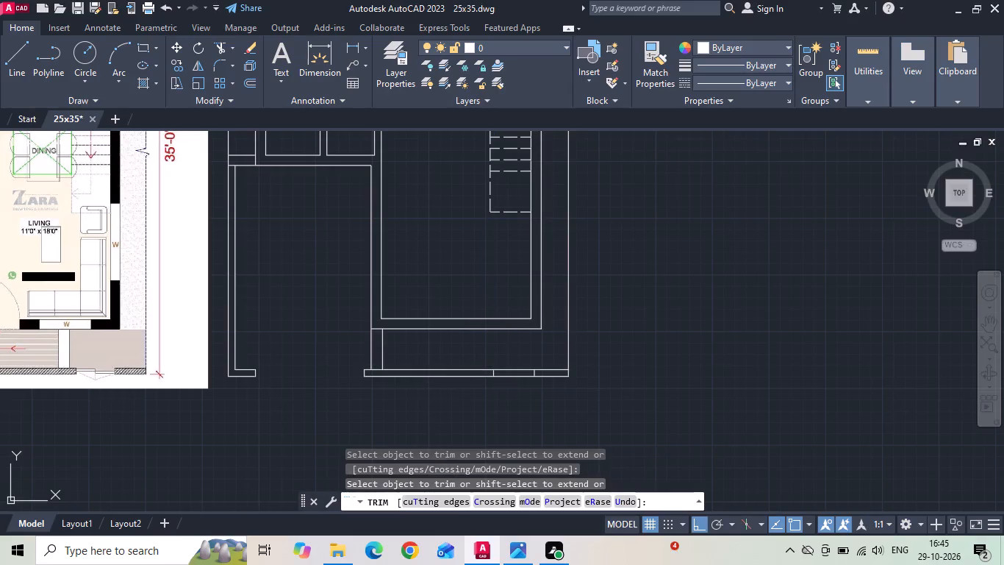
left_click_drag(506, 390, 513, 357)
middle_click_drag(487, 388, 584, 345)
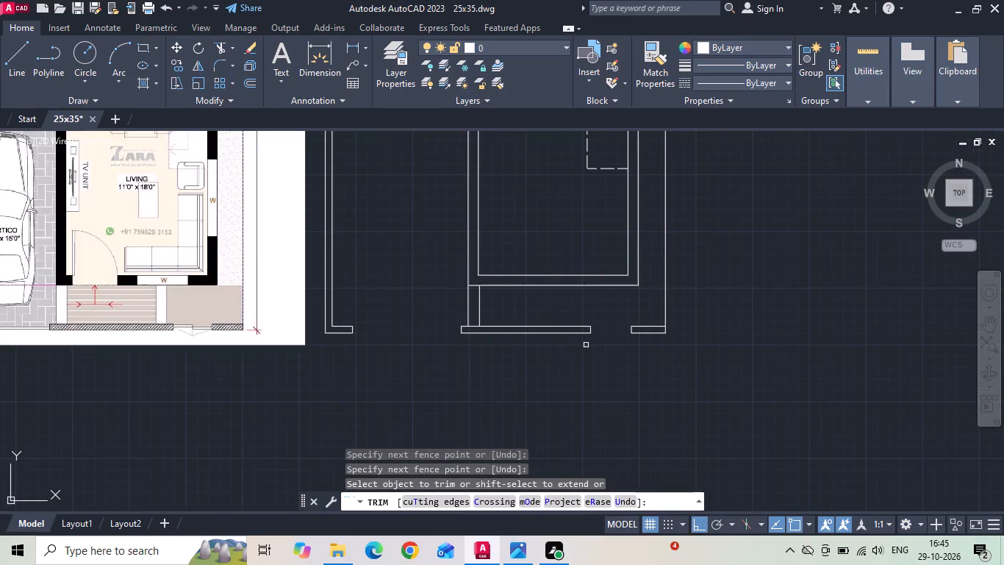
key("Escape")
Check the width of the entrance steps between the two side walls in the reference image with a linear dimension.
scroll(57, 308, "up", 1)
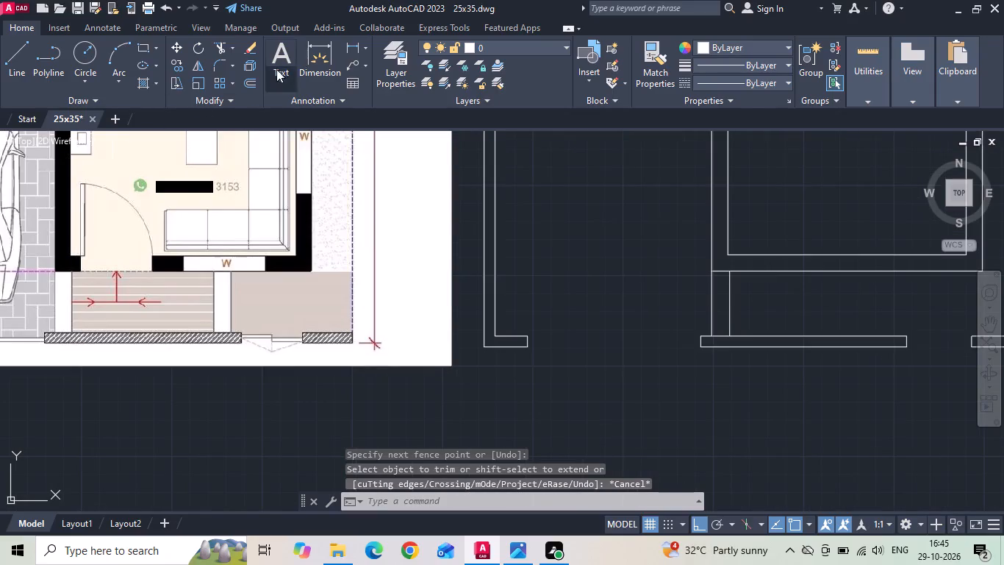
left_click(345, 45)
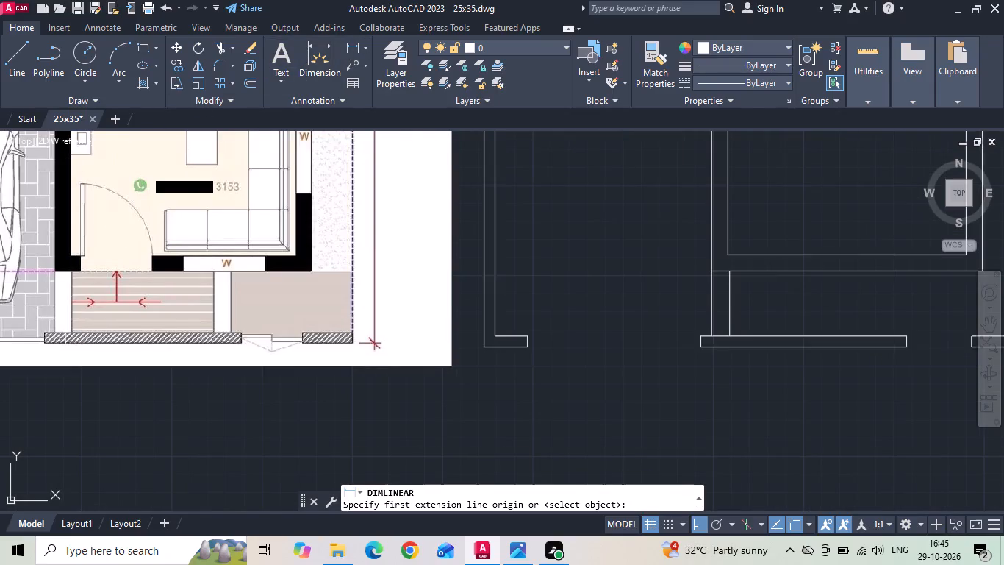
scroll(66, 319, "up", 1)
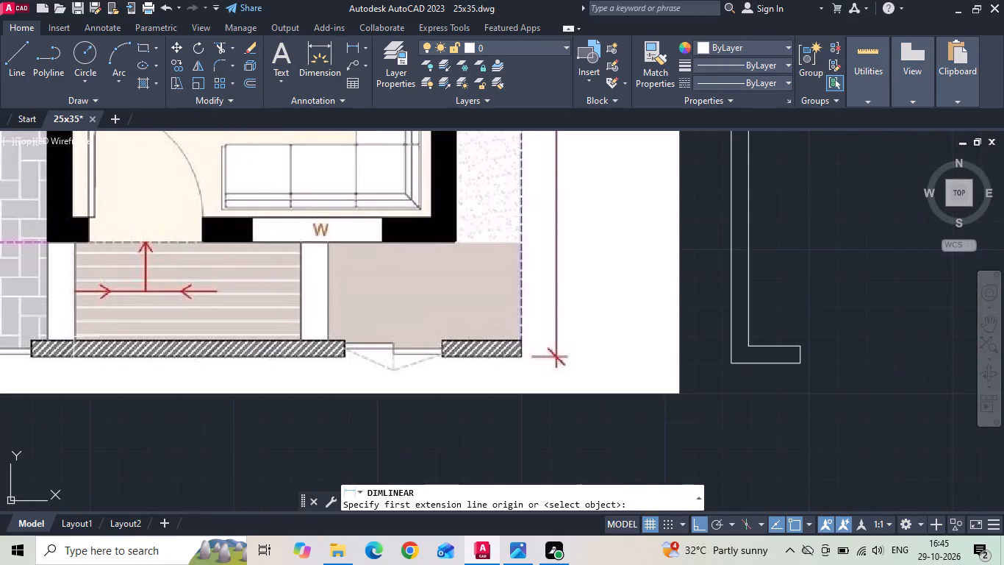
left_click(75, 338)
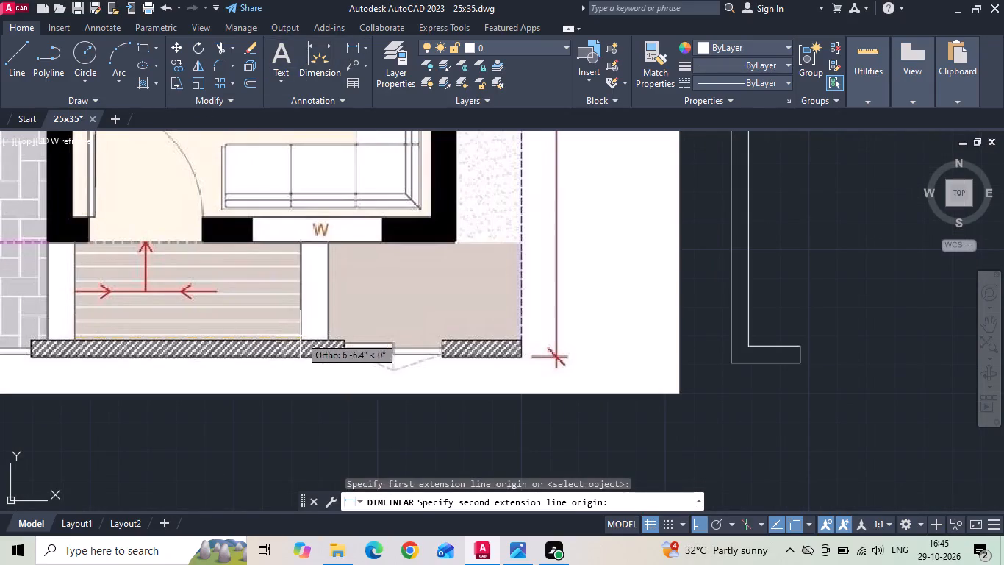
key("Escape")
Offset the inner line of the short wall beside the portico 6'6" away from it to mark the entrance steps' far edge.
scroll(216, 318, "down", 2)
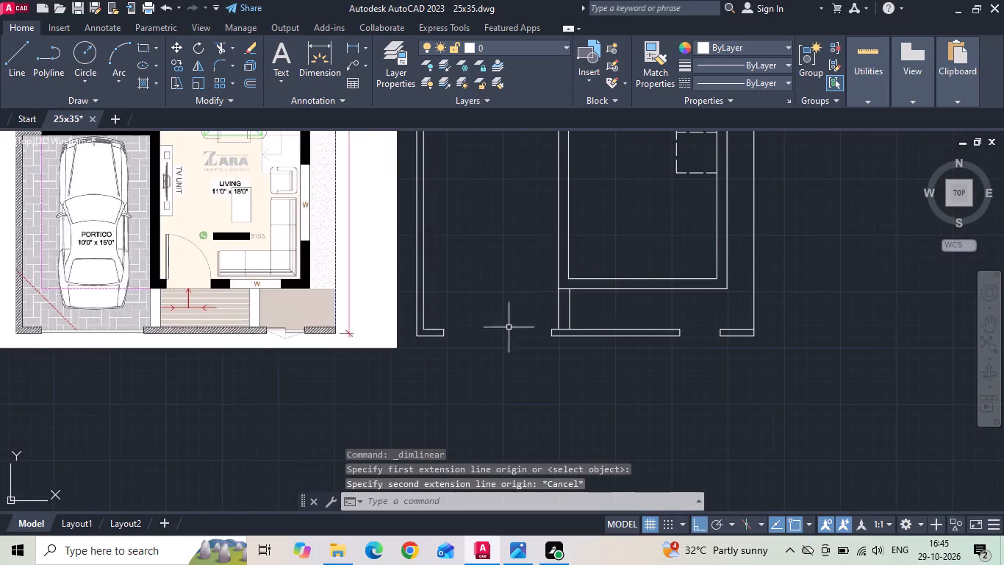
middle_click_drag(617, 301, 387, 340)
type("o")
key("space")
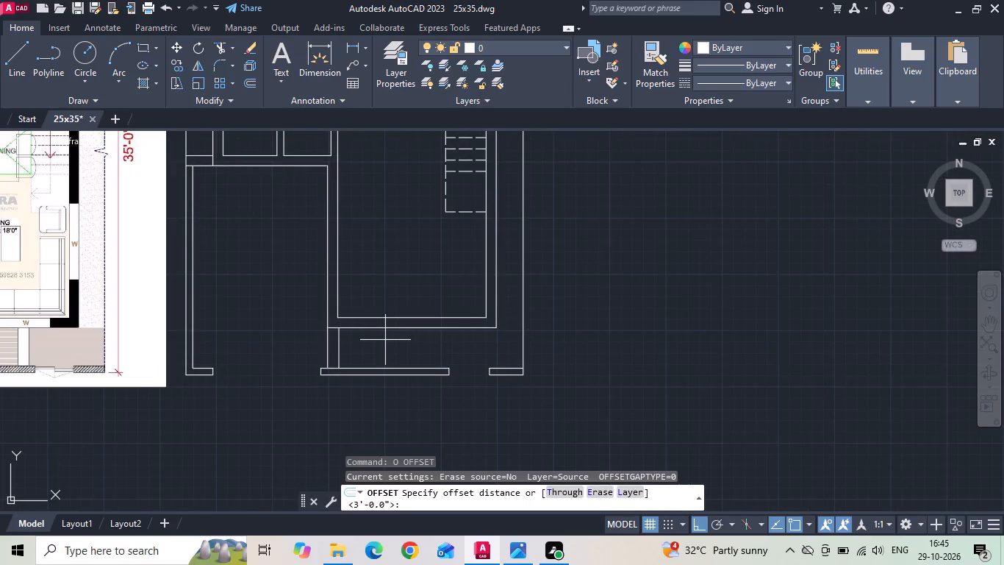
key("5")
key("BackSpace")
type("6'6")
key("space")
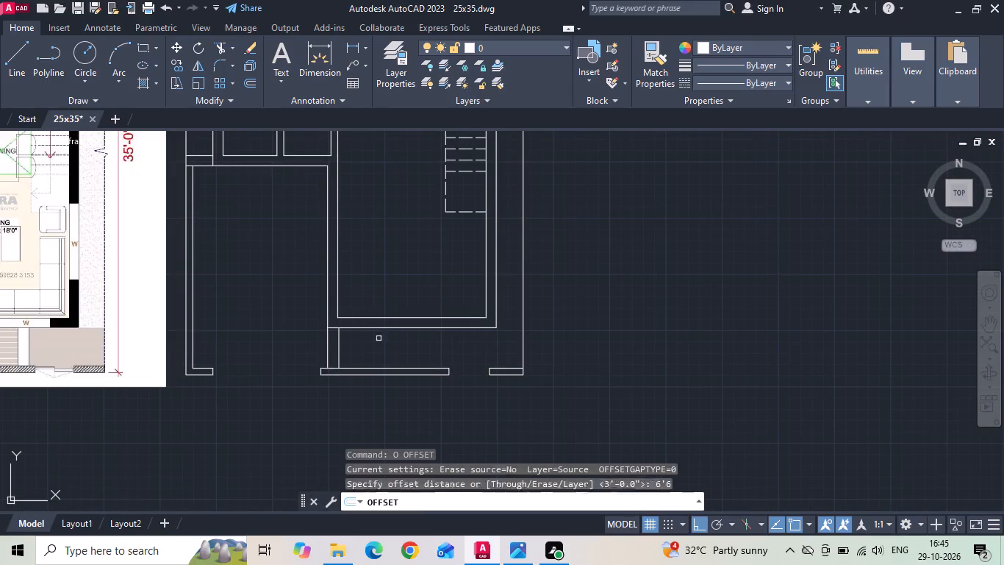
left_click(338, 353)
left_click(383, 397)
key("Escape")
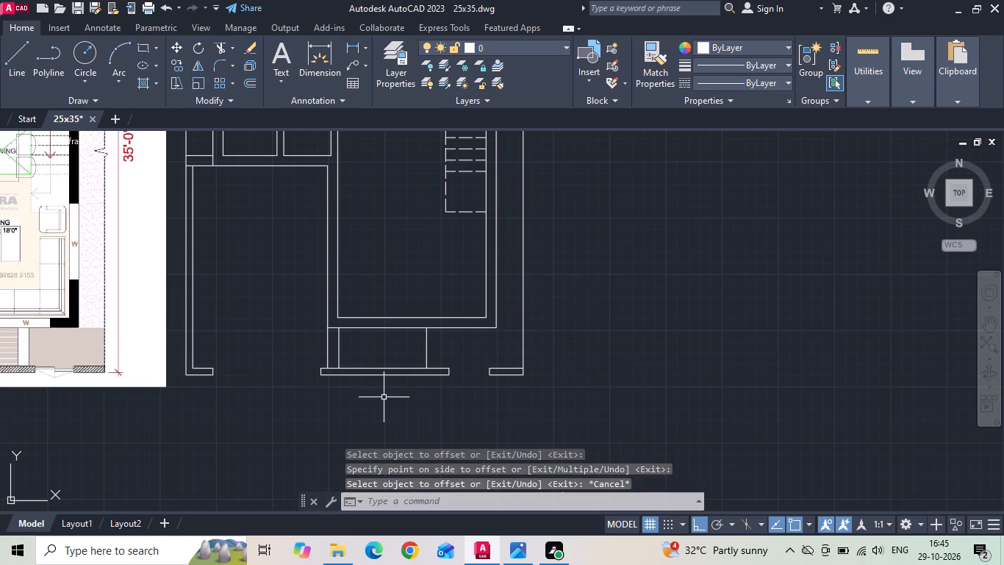
Offset the entrance steps' far edge line 10" toward the small gate to form the second side wall.
key("o")
key("space")
key("1")
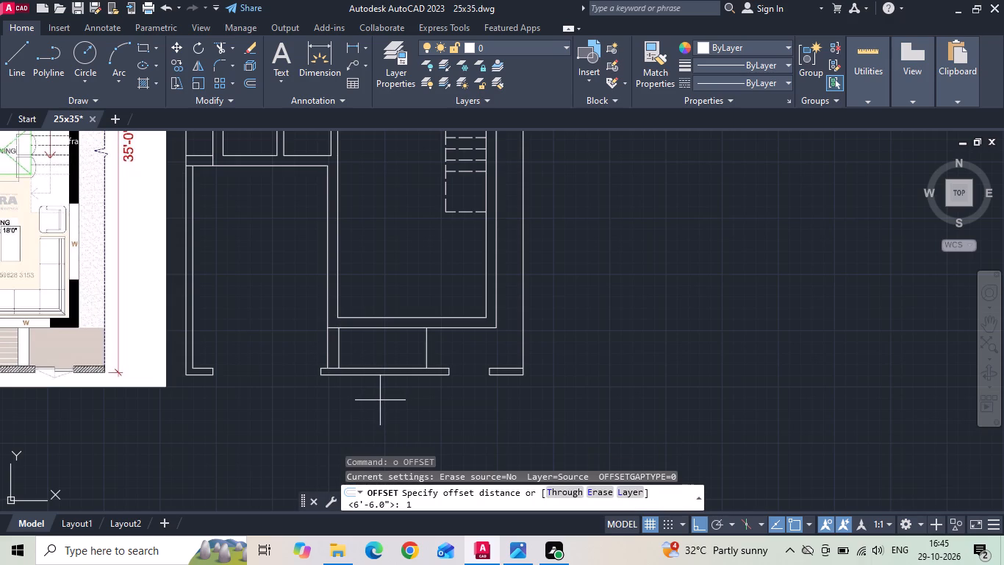
type("0")
key("space")
left_click(428, 351)
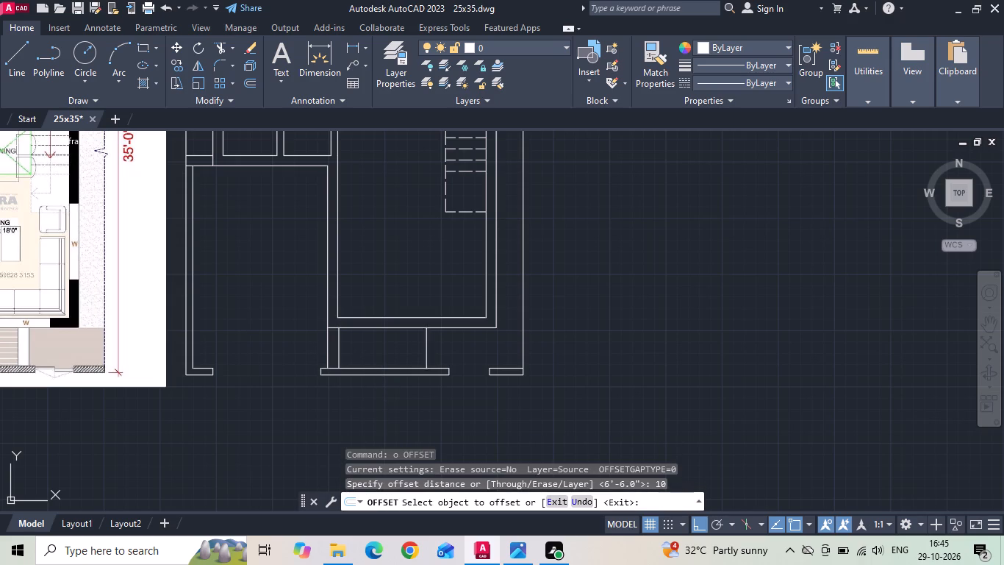
left_click(465, 338)
key("Escape")
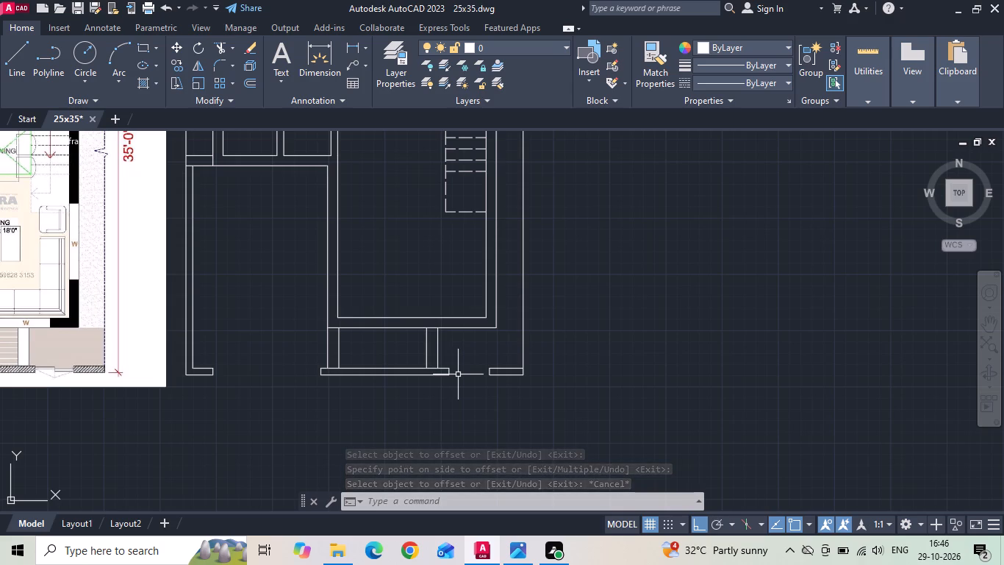
Trim the short horizontal line closing the side compound wall's thickness at the portico's rear corner.
scroll(453, 408, "down", 2)
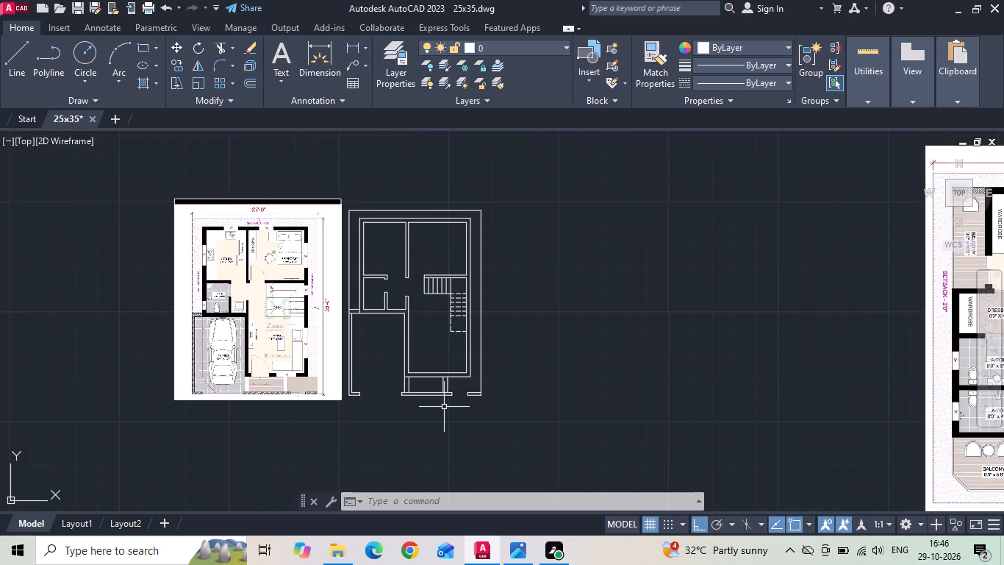
scroll(341, 334, "up", 1)
type("tr")
key("space")
key("space")
scroll(340, 324, "up", 3)
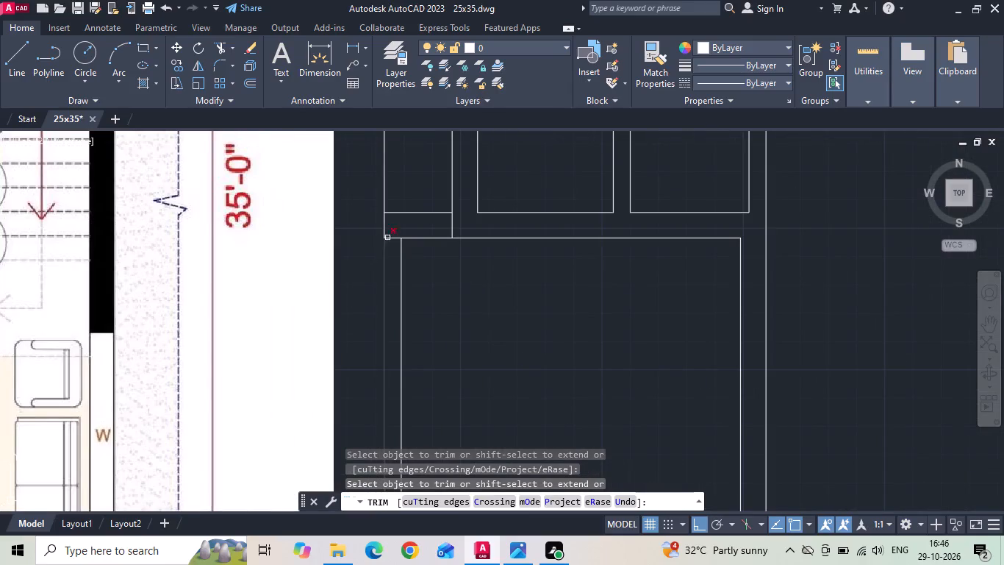
left_click(393, 236)
key("Escape")
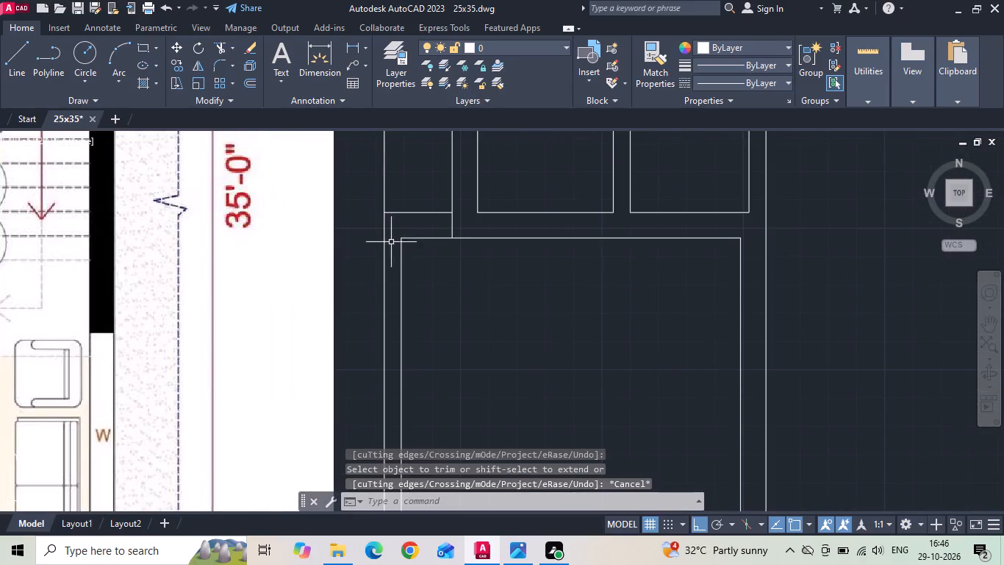
Save the drawing.
key("ctrl+s")
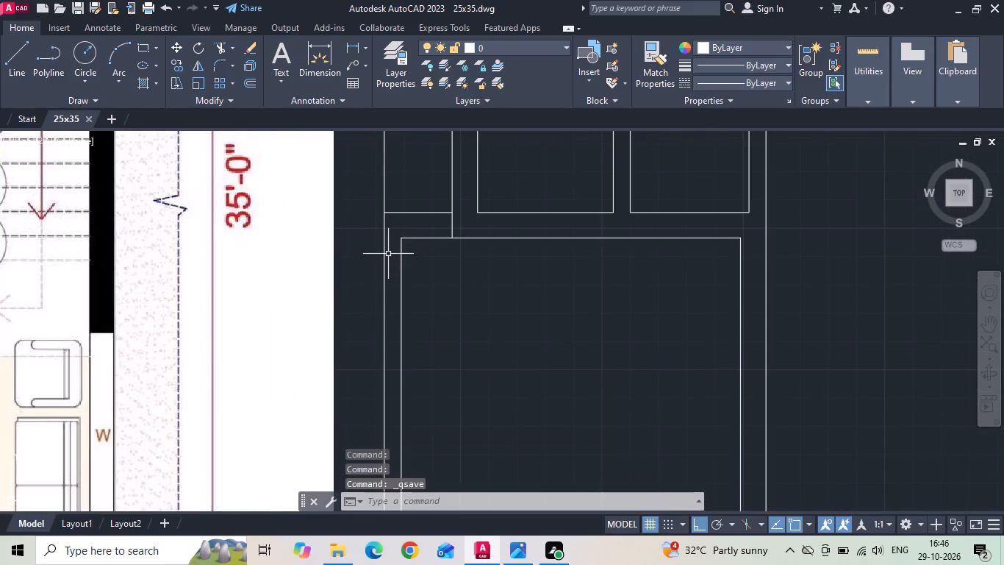
key("ctrl+s")
key("ctrl+s")
key("ctrl+s")
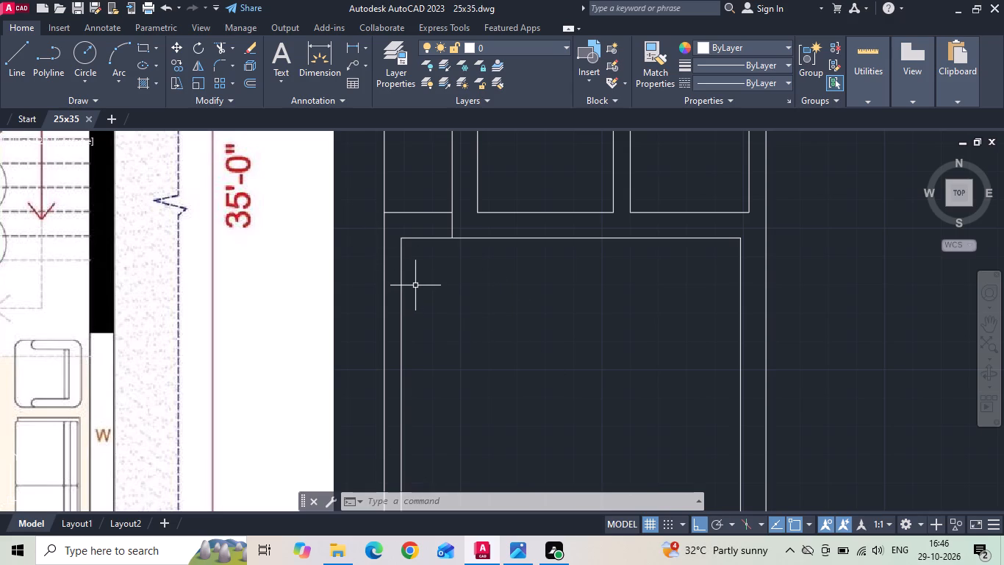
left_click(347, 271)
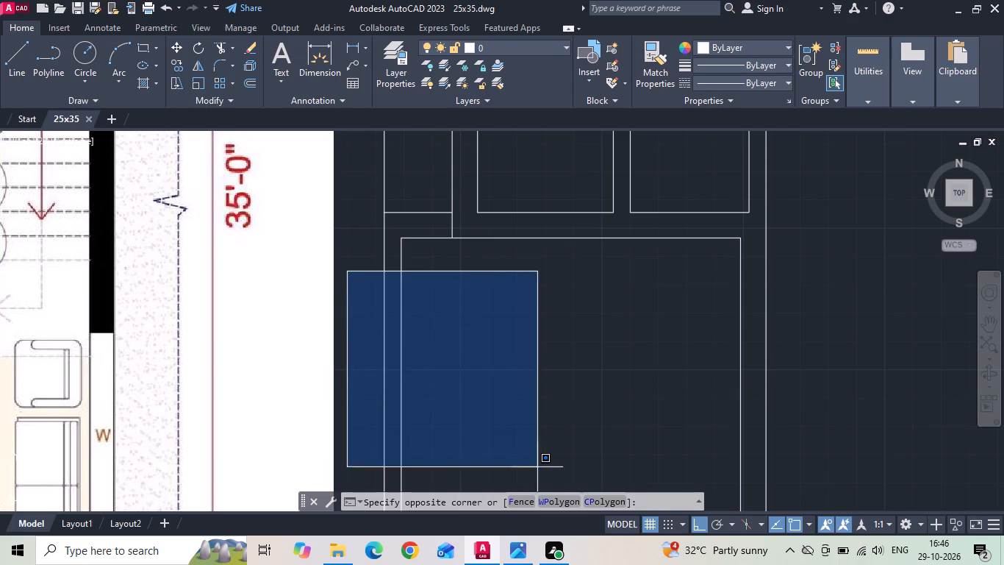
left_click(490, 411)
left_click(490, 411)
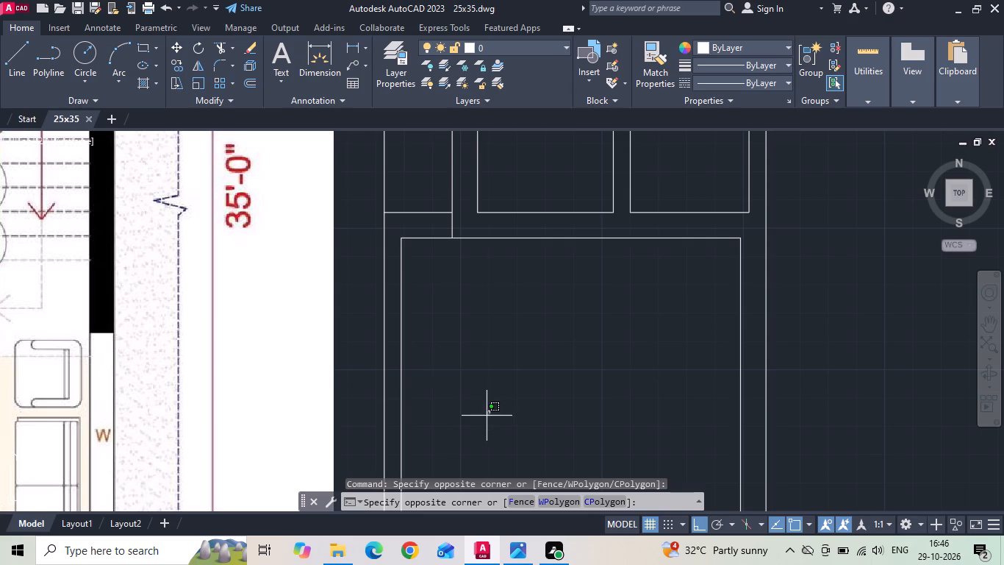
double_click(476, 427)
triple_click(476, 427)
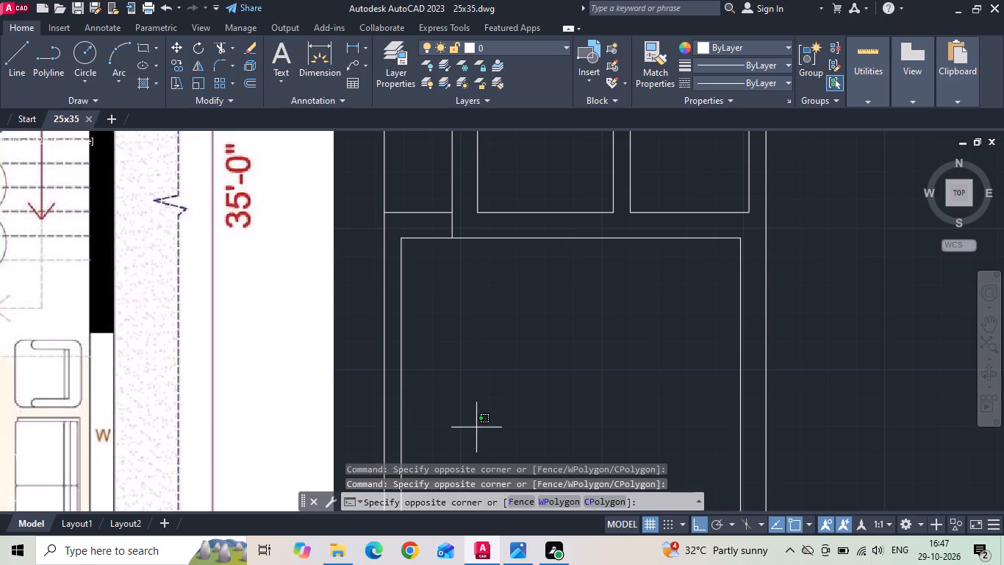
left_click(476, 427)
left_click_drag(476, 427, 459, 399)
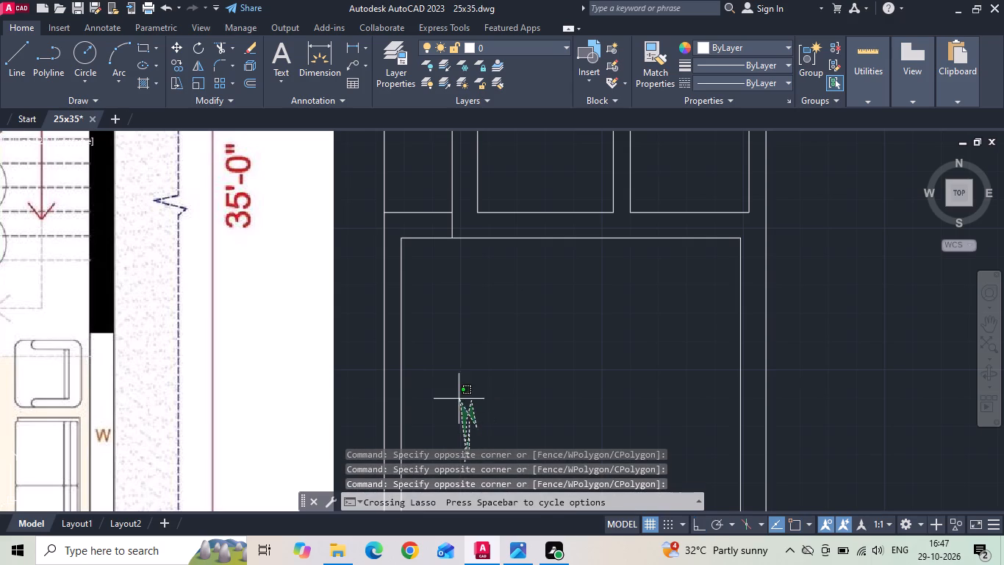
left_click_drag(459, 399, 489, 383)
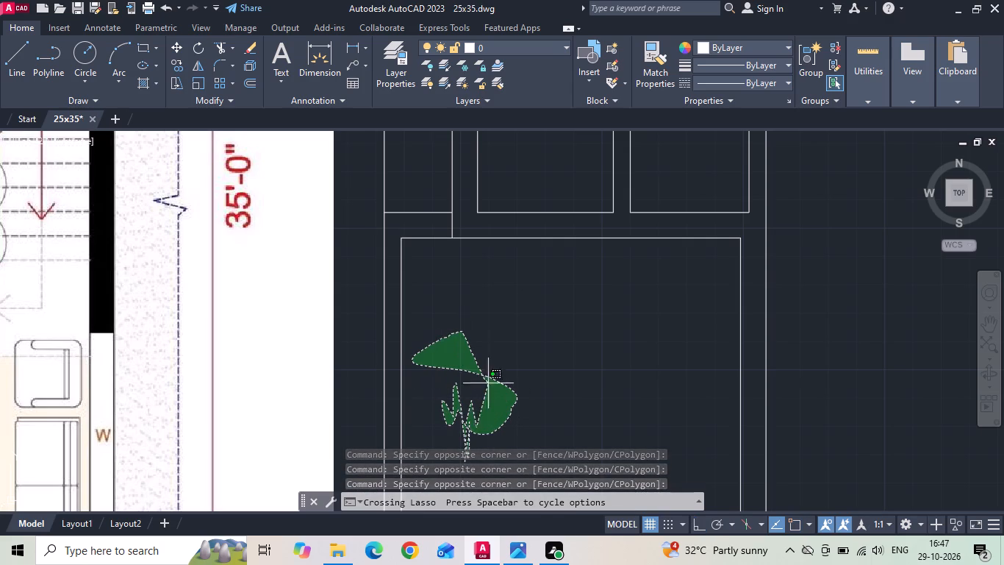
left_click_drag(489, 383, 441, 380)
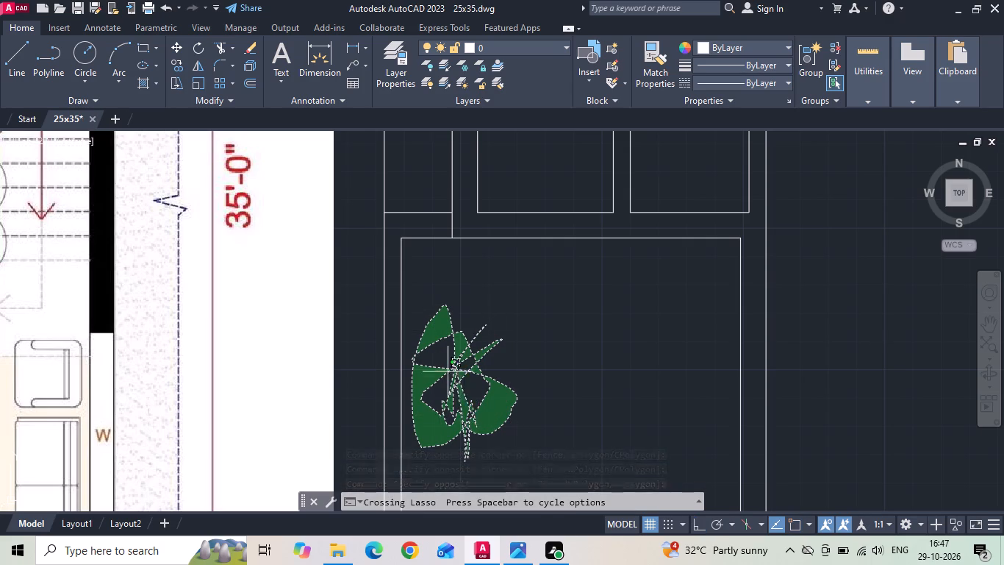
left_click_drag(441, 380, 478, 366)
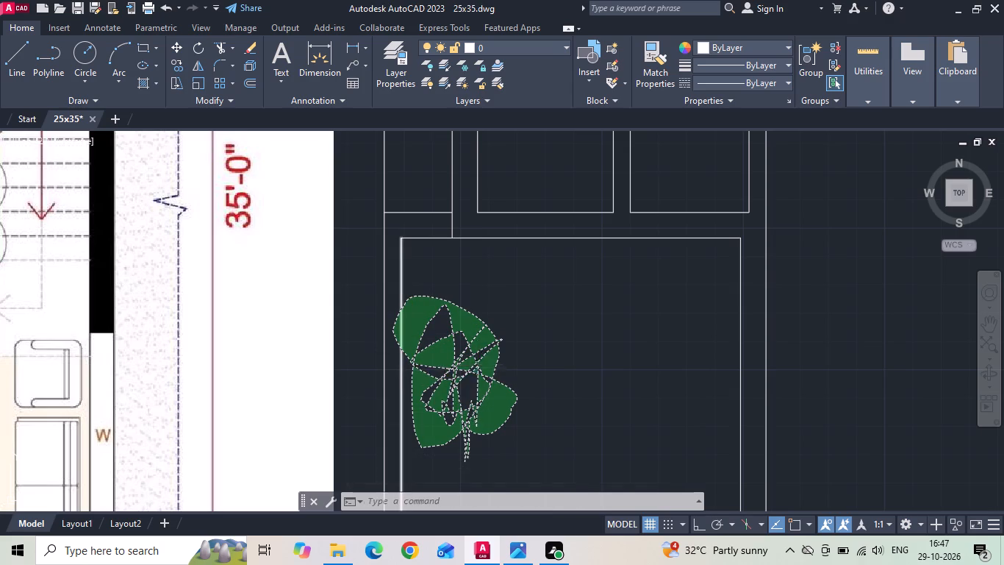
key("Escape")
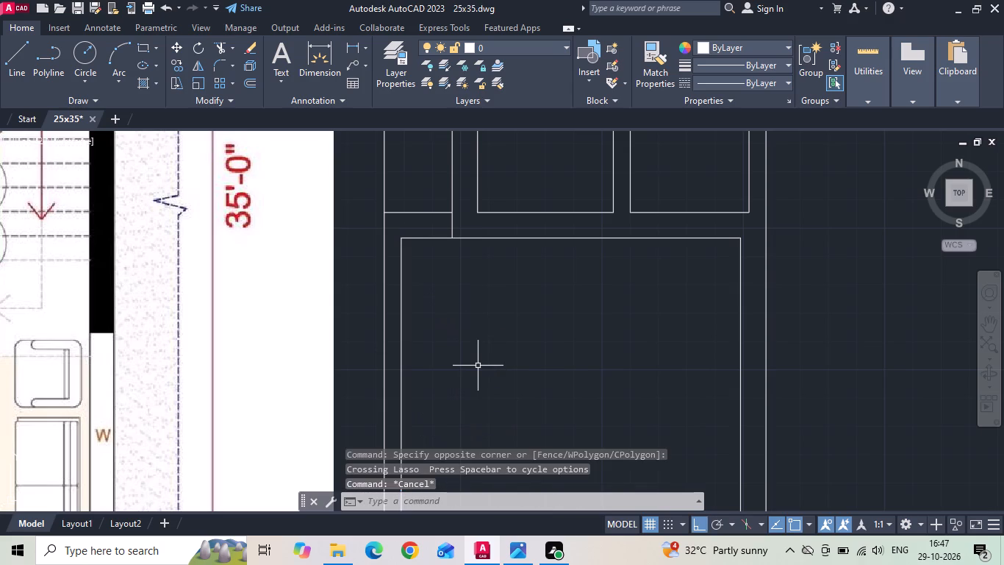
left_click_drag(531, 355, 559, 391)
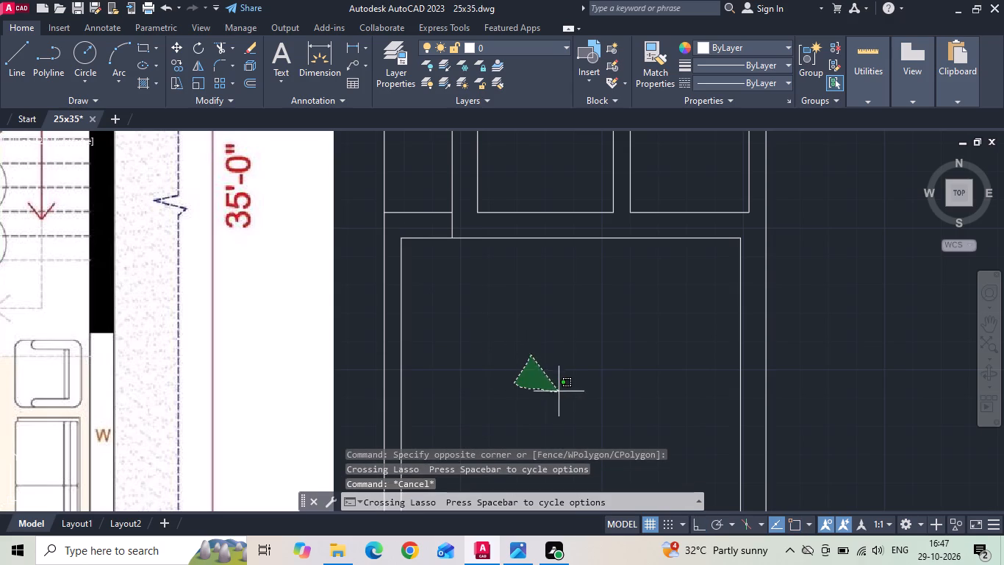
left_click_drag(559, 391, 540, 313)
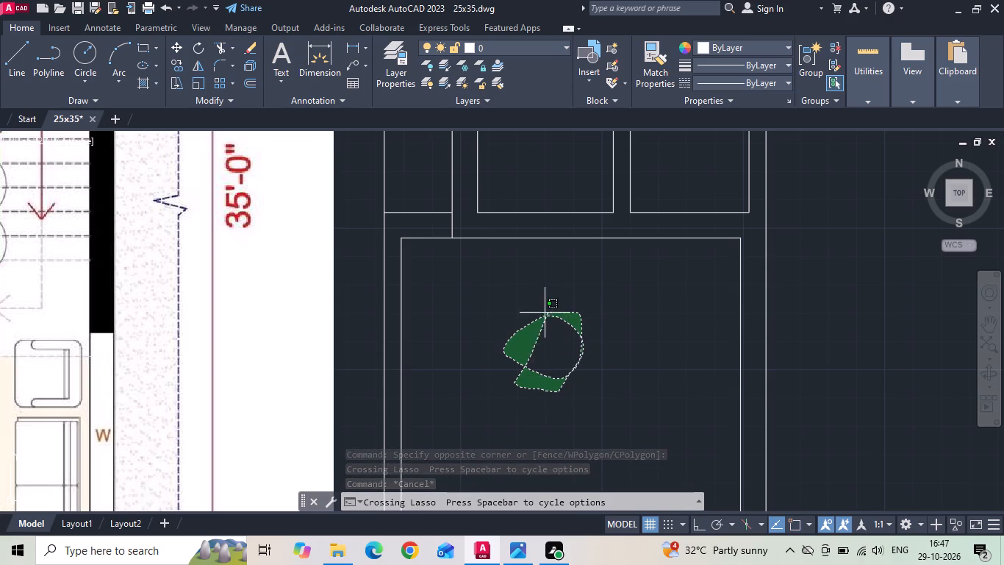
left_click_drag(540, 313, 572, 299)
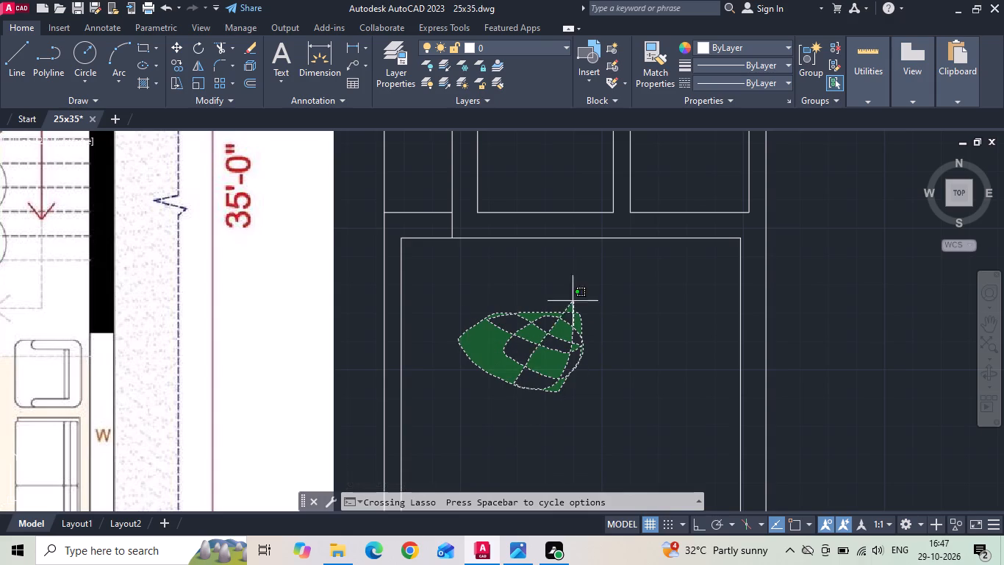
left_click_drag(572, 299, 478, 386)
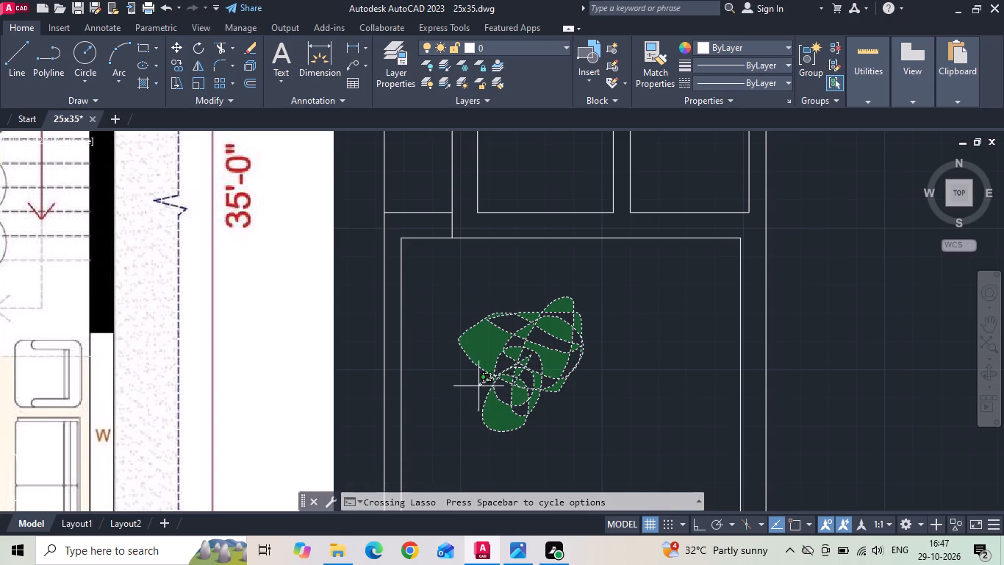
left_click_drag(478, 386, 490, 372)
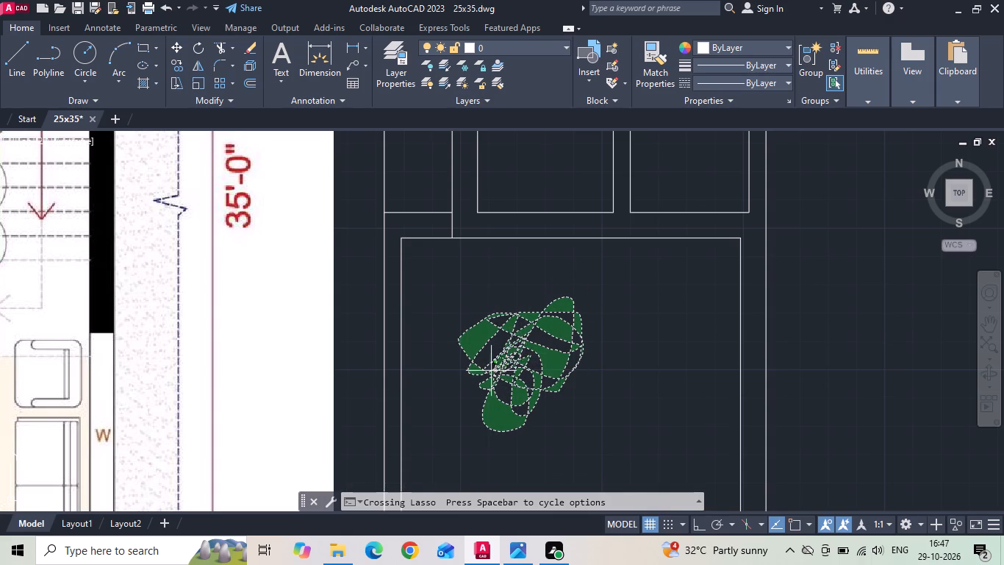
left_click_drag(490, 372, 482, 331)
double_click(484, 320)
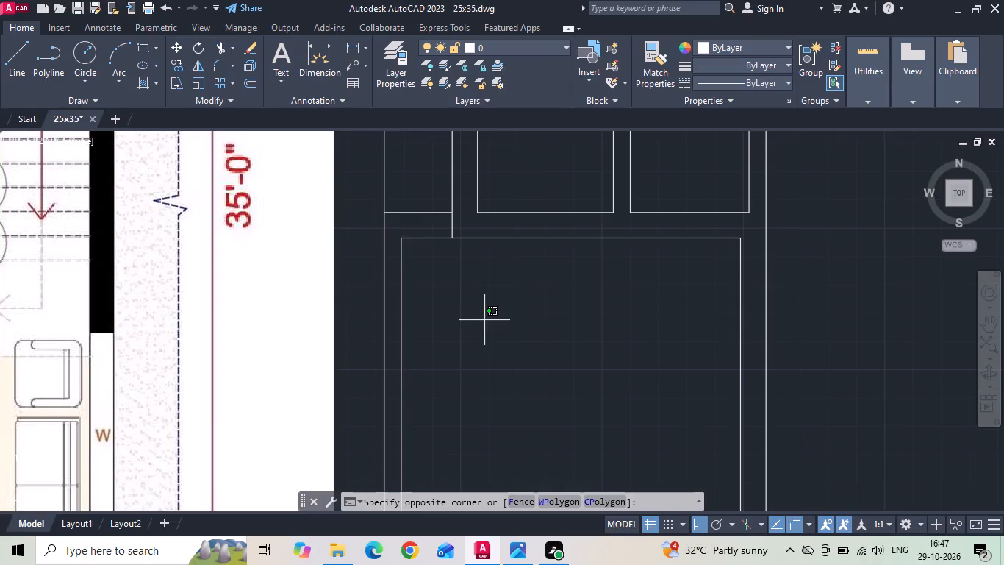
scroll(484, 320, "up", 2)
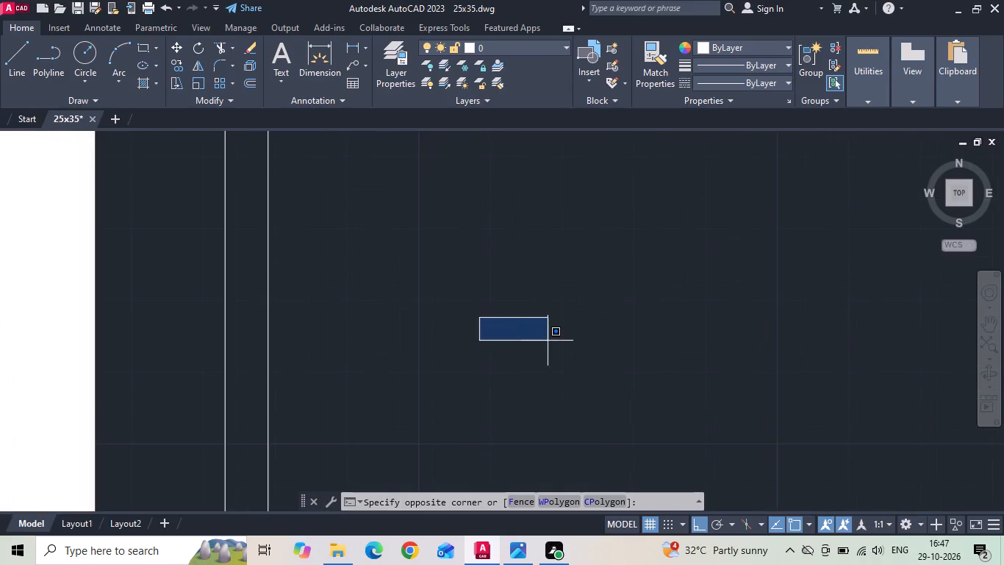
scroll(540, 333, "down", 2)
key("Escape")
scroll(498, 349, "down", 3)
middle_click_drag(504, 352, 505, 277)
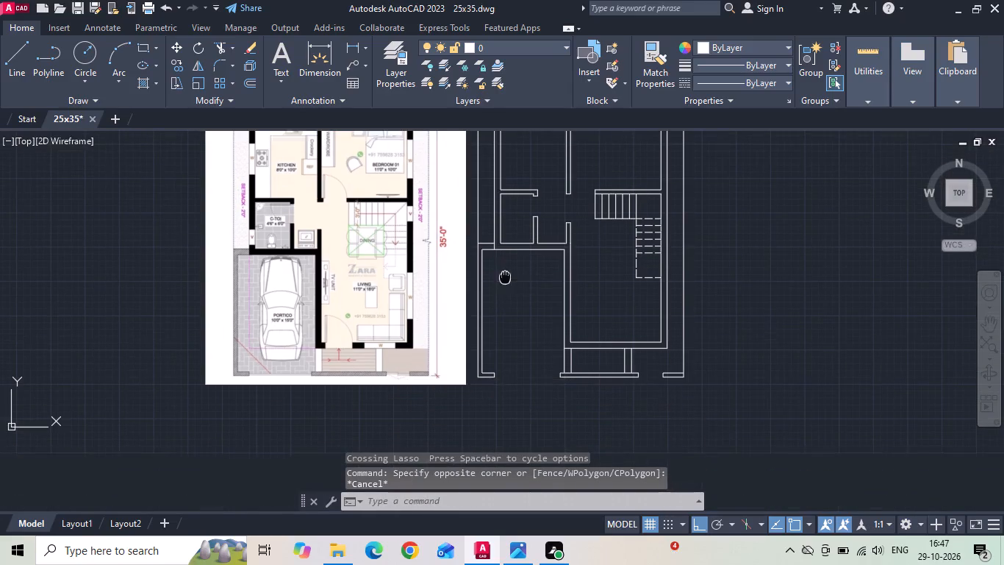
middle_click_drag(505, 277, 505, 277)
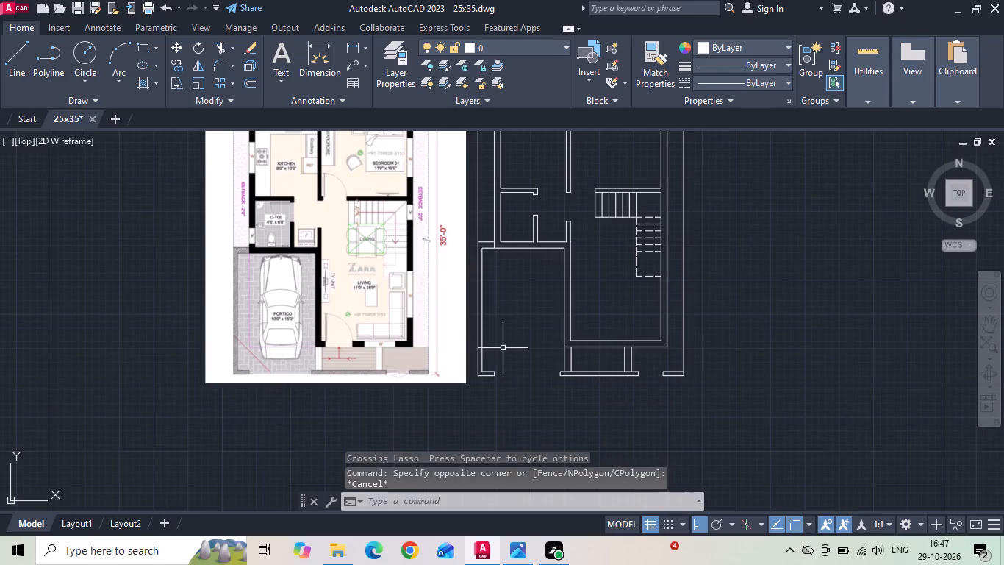
Measure the short wall stub between the portico-side corner and the main door opening on the reference image.
left_click(347, 46)
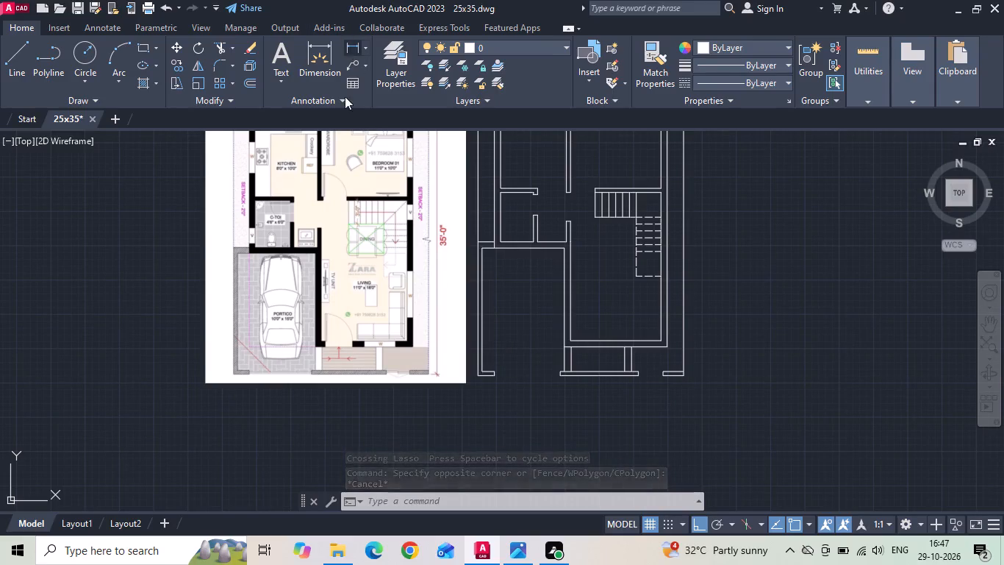
scroll(352, 333, "up", 3)
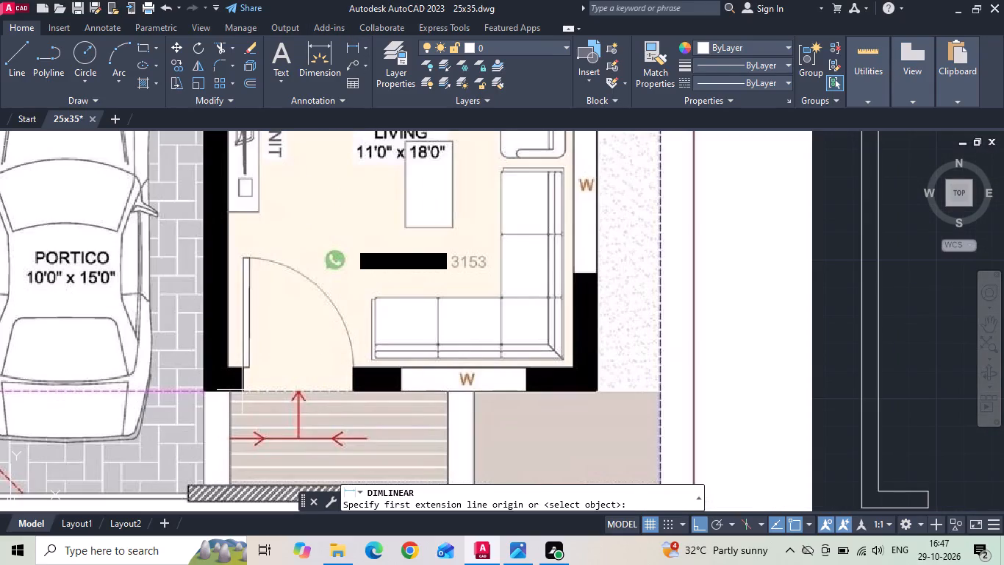
left_click(241, 390)
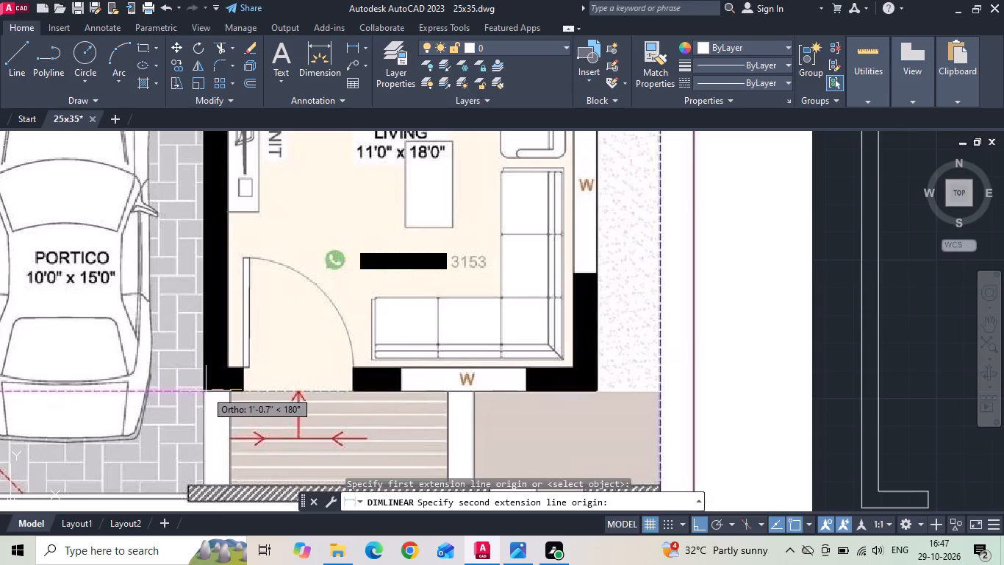
key("Escape")
scroll(146, 338, "down", 3)
scroll(445, 334, "up", 2)
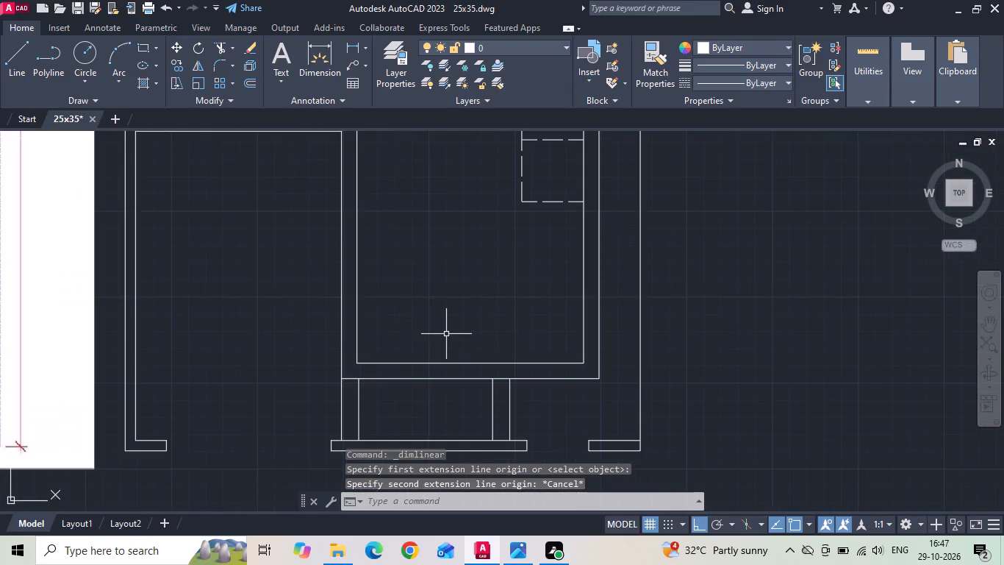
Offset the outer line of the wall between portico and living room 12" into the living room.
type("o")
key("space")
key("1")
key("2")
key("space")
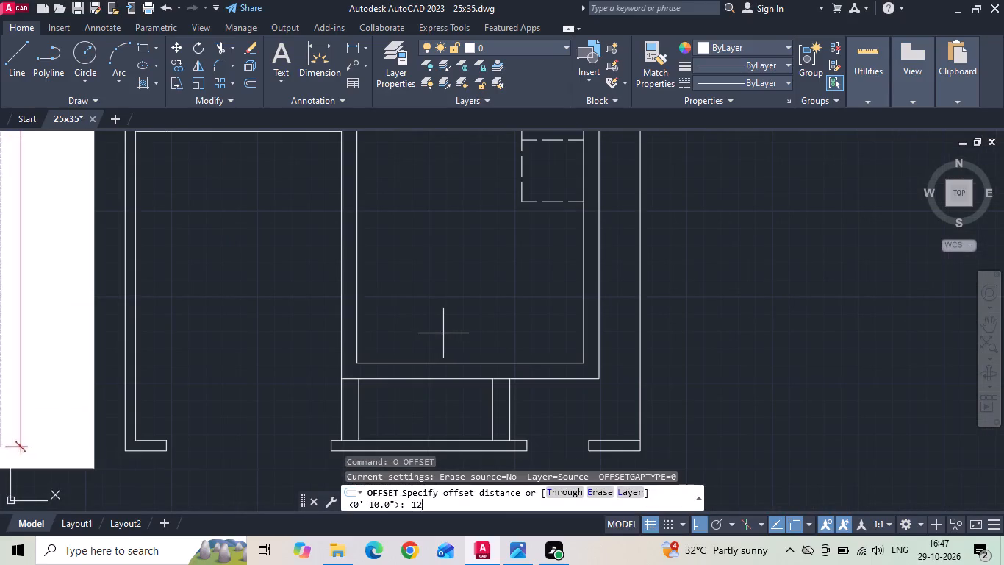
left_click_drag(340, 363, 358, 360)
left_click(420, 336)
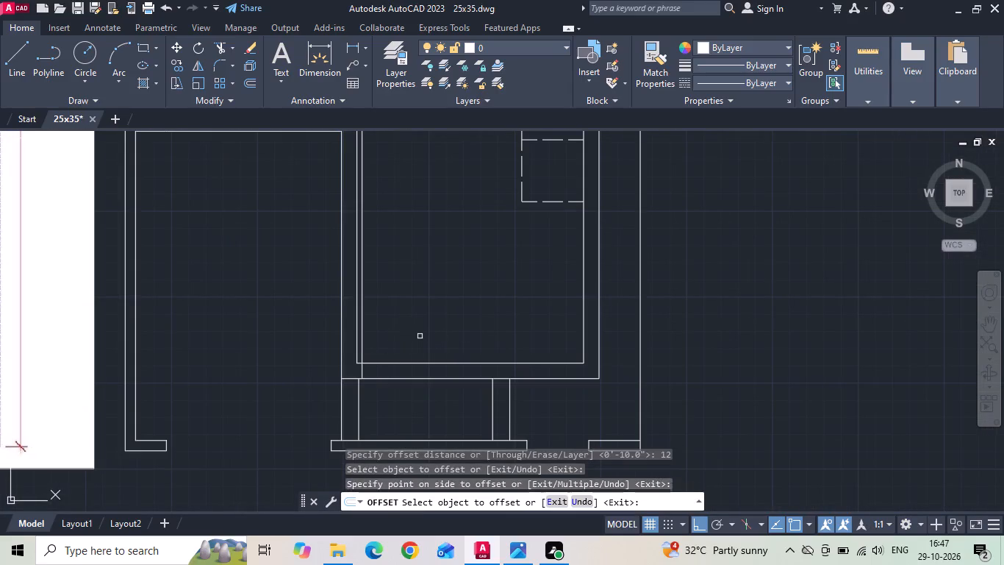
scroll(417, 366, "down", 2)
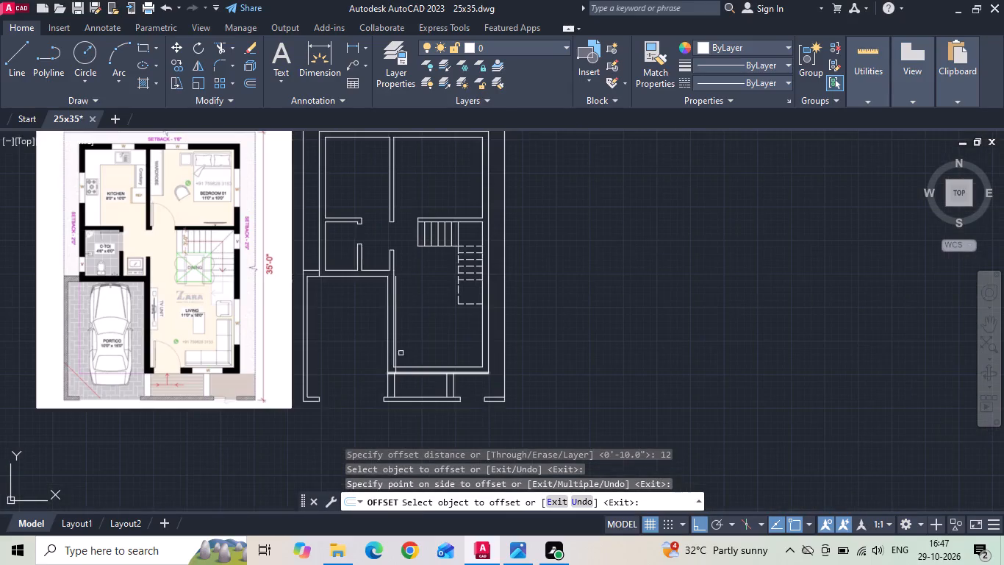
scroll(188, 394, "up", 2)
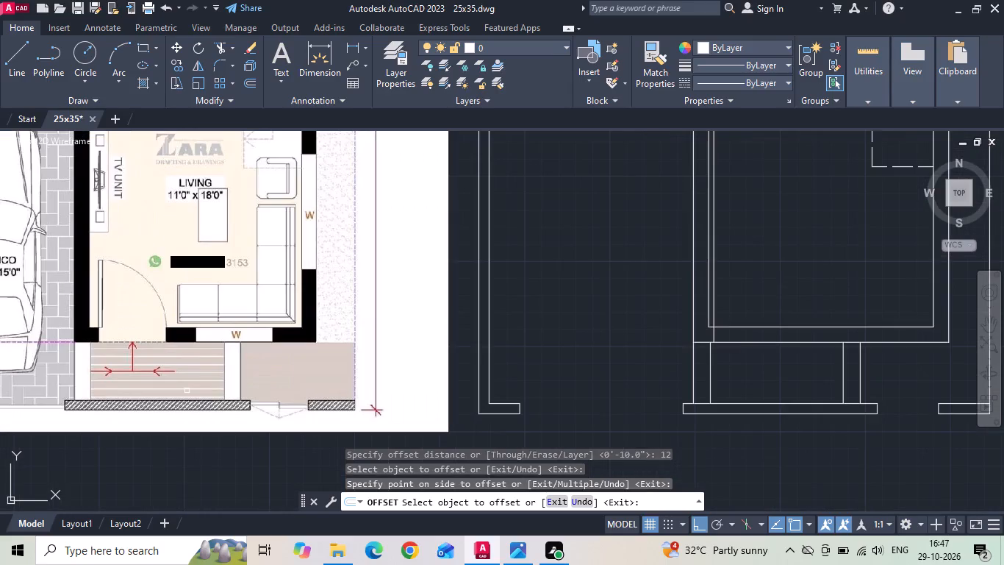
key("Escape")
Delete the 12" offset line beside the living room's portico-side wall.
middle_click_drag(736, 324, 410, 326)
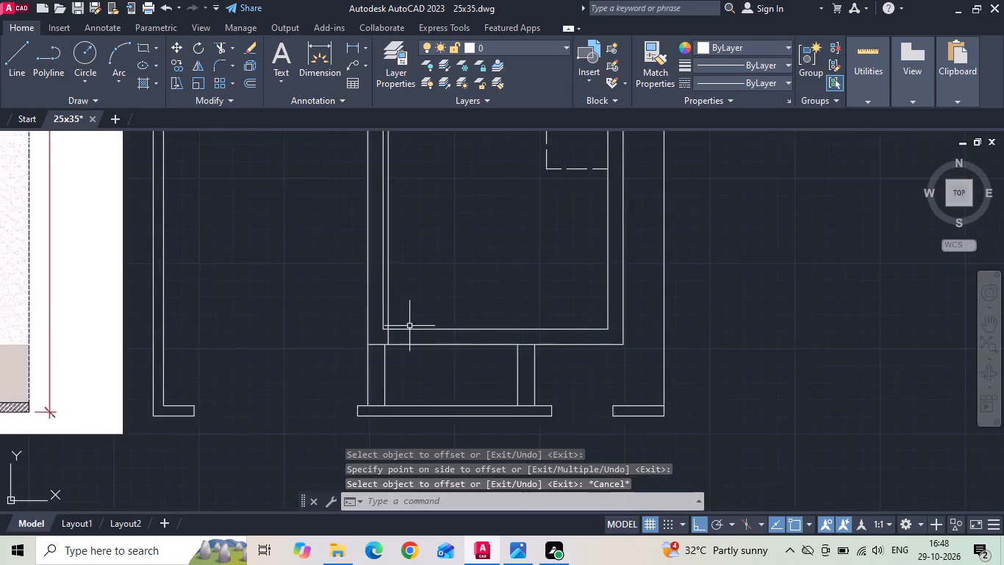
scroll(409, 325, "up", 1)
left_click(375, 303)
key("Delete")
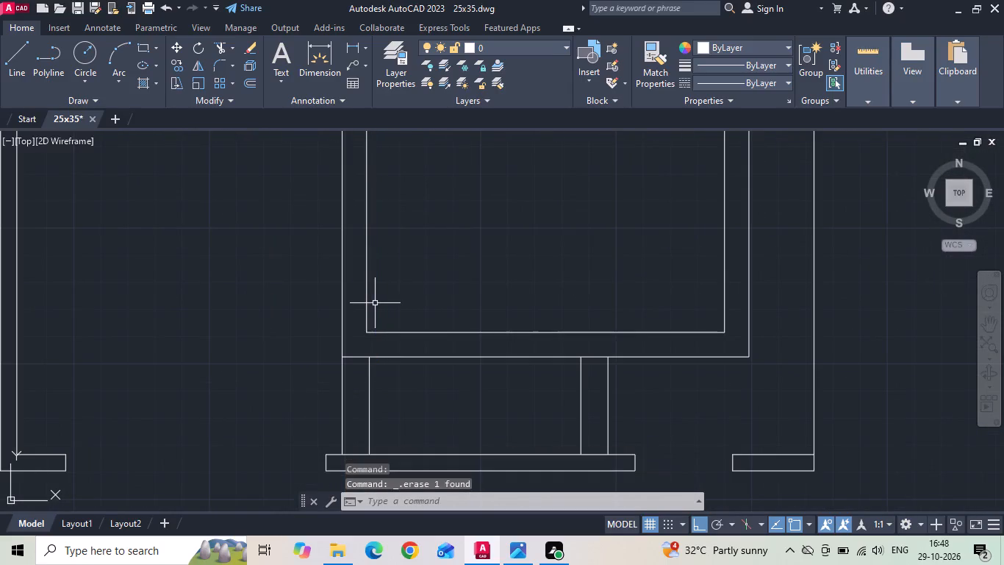
Offset the living room's portico-side inner wall line 6" inward and extend it to the front wall's outer line as the first door jamb.
type("o 6")
key("space")
left_click_drag(366, 317, 366, 318)
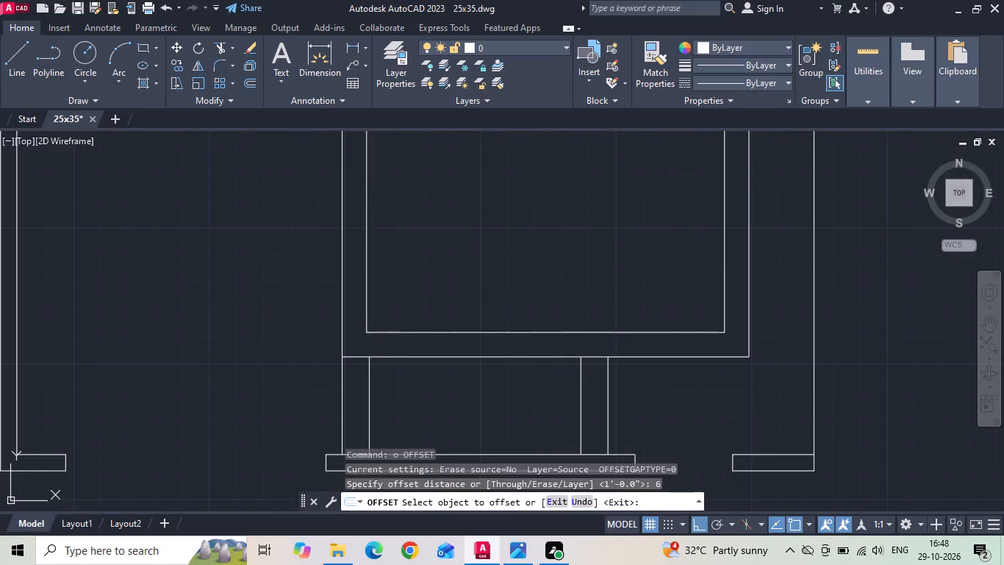
left_click_drag(366, 318, 428, 302)
left_click(433, 302)
key("Escape")
key("e")
key("x")
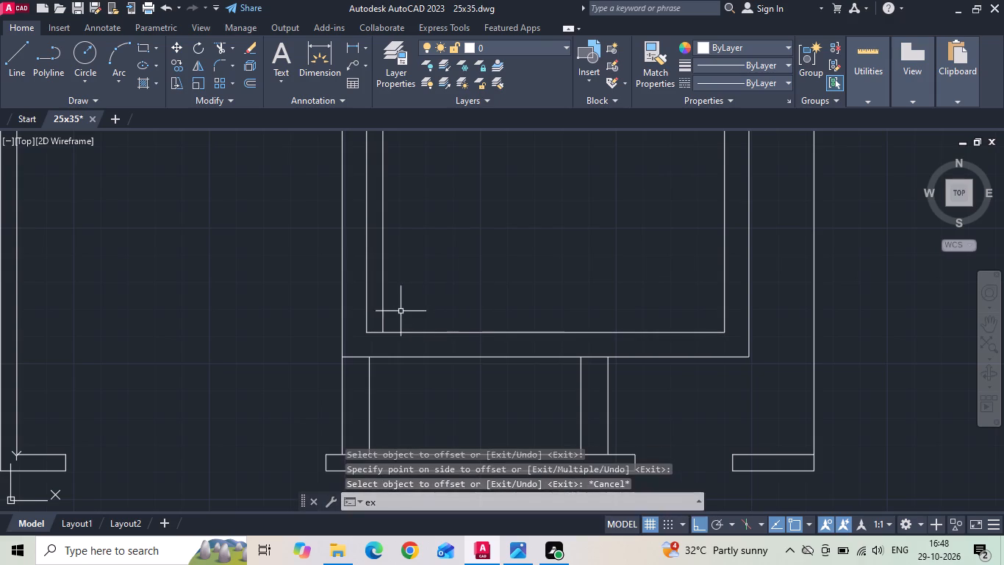
key("space")
left_click(383, 321)
key("Escape")
Offset the first main door jamb line 3'4" into the living room to mark the opening's other side.
type("o")
key("space")
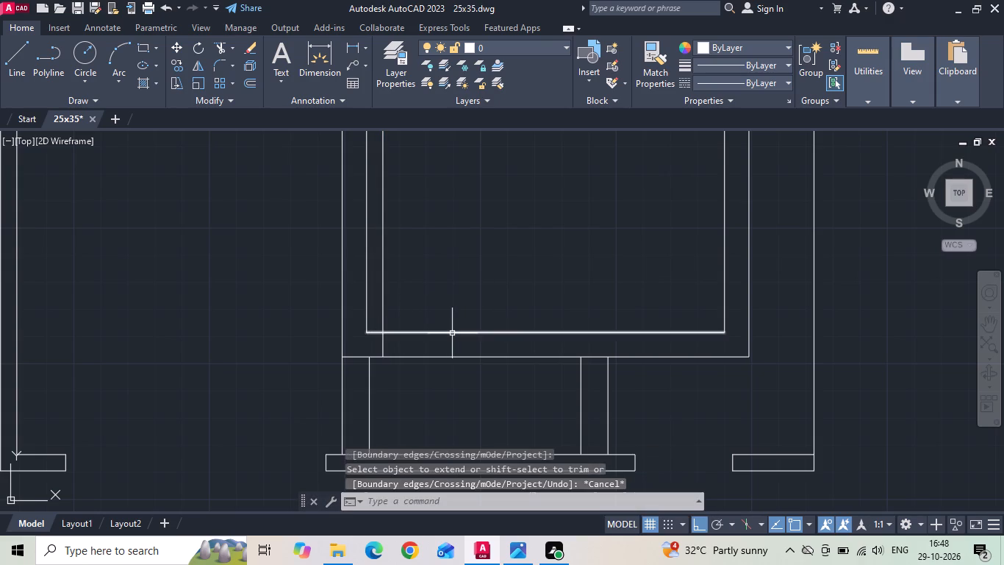
type("3'")
type("4")
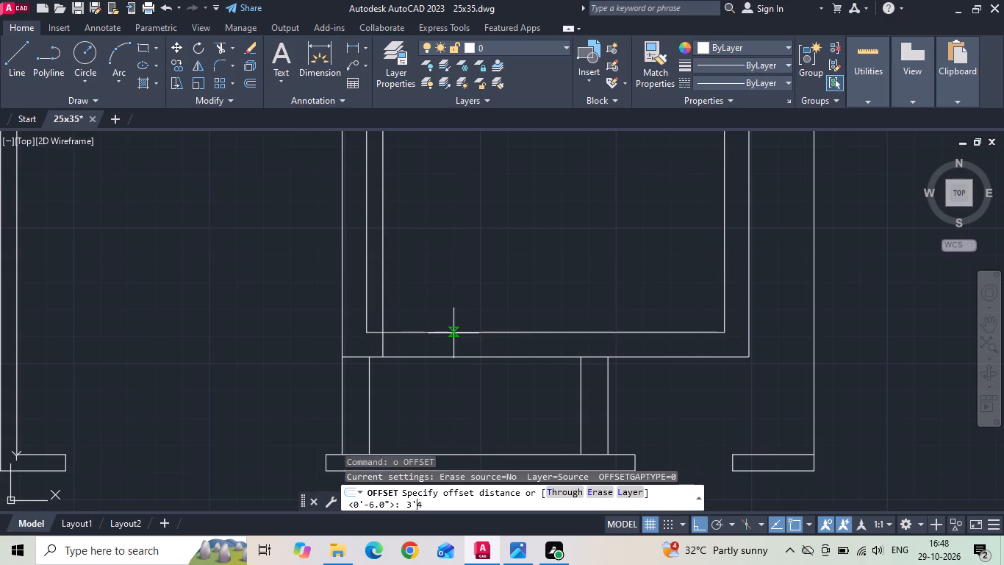
key("space")
left_click(383, 308)
left_click(440, 274)
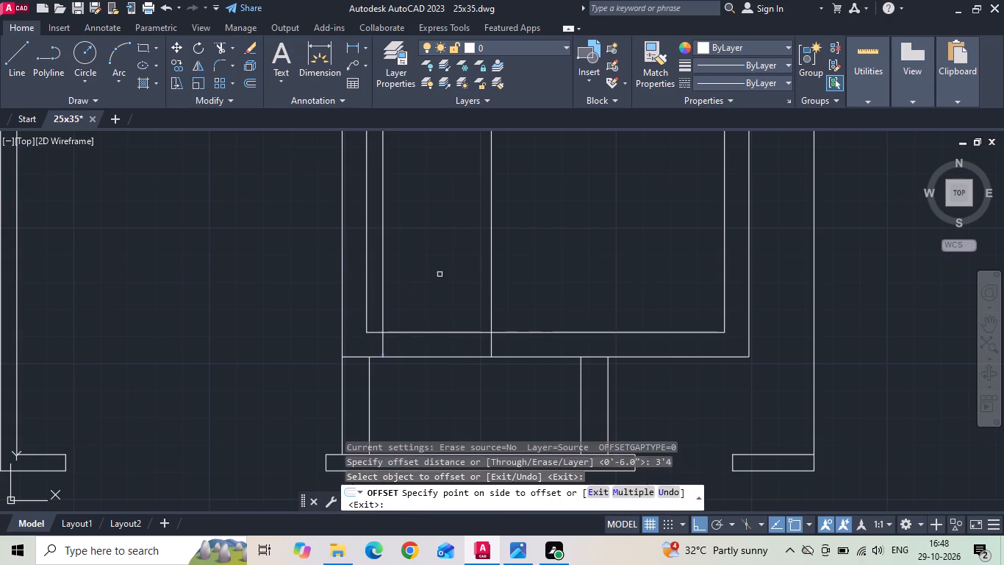
key("Escape")
Trim the front wall lines between the two jambs and the excess jamb lines inside the living room to open the main doorway.
type("tr")
key("space")
left_click_drag(448, 302, 445, 375)
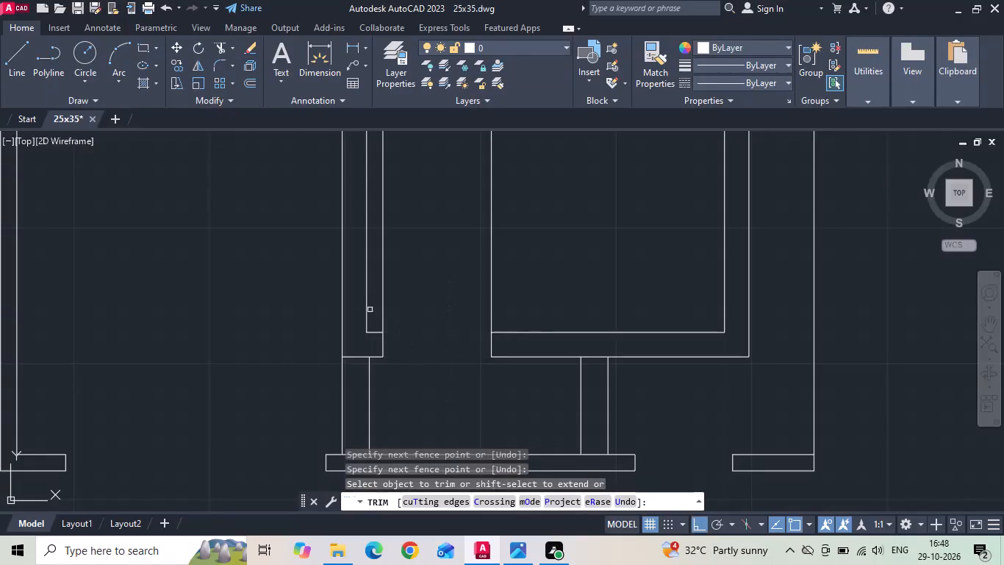
left_click_drag(382, 306, 562, 281)
left_click_drag(552, 283, 495, 295)
left_click(479, 296)
left_click_drag(483, 296, 553, 282)
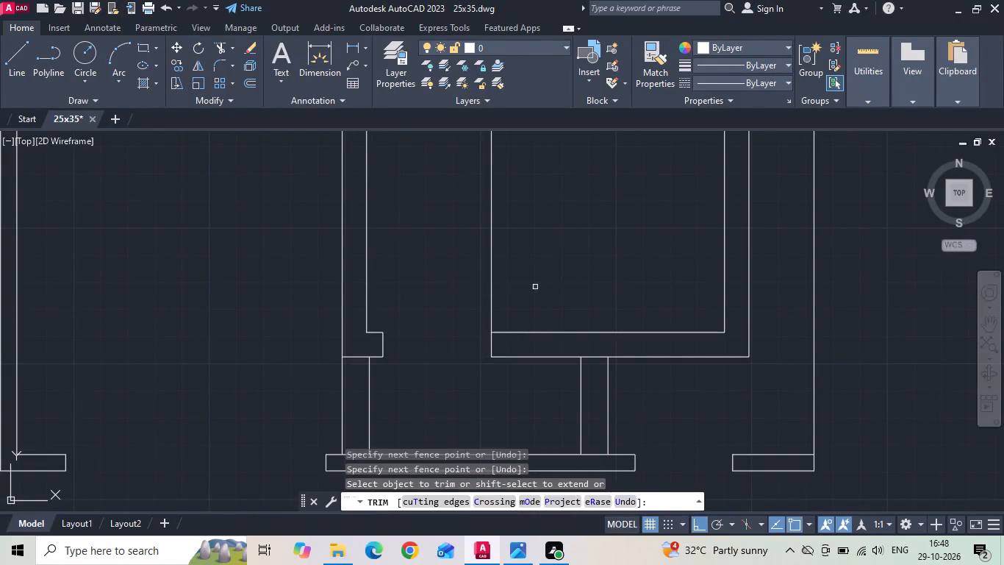
left_click_drag(501, 298, 483, 310)
scroll(482, 303, "down", 2)
middle_click_drag(487, 286, 496, 321)
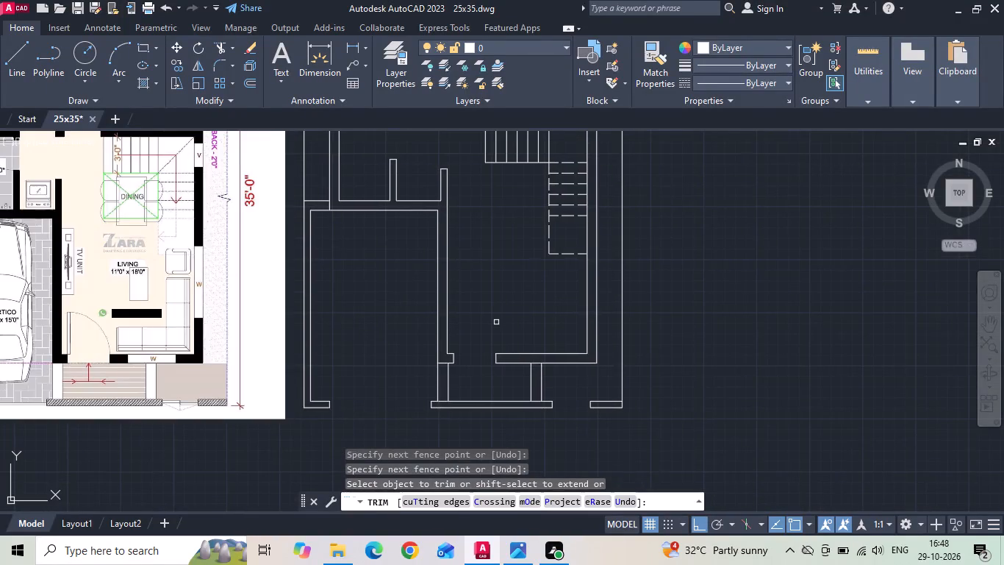
key("Escape")
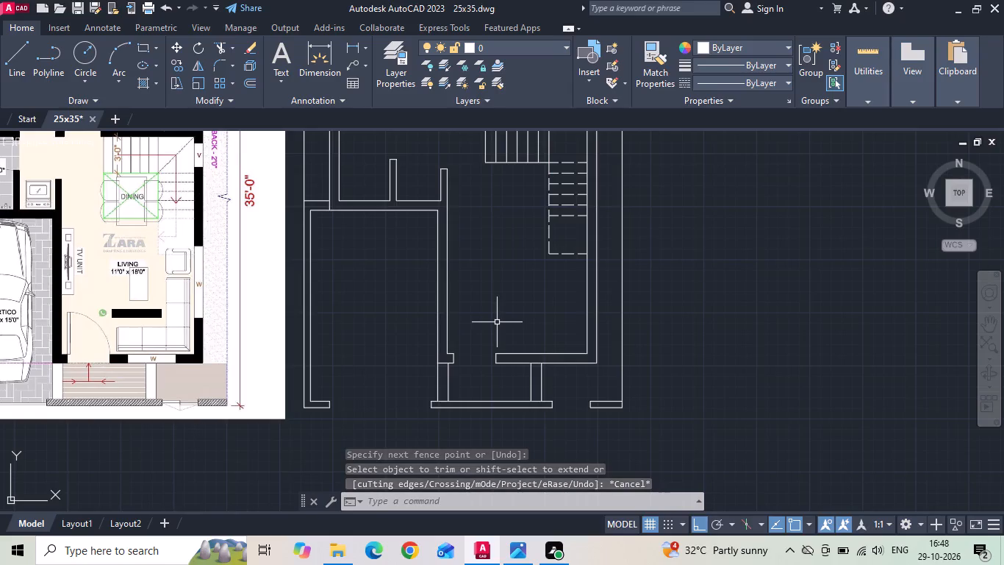
Measure the width of the living room's front window on the reference image.
left_click(348, 49)
scroll(135, 357, "up", 2)
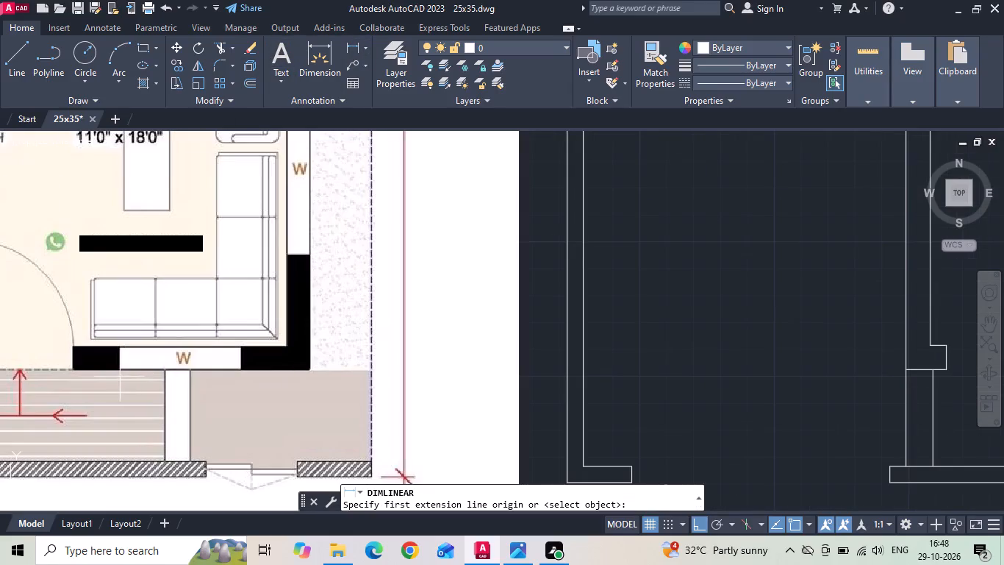
left_click(118, 369)
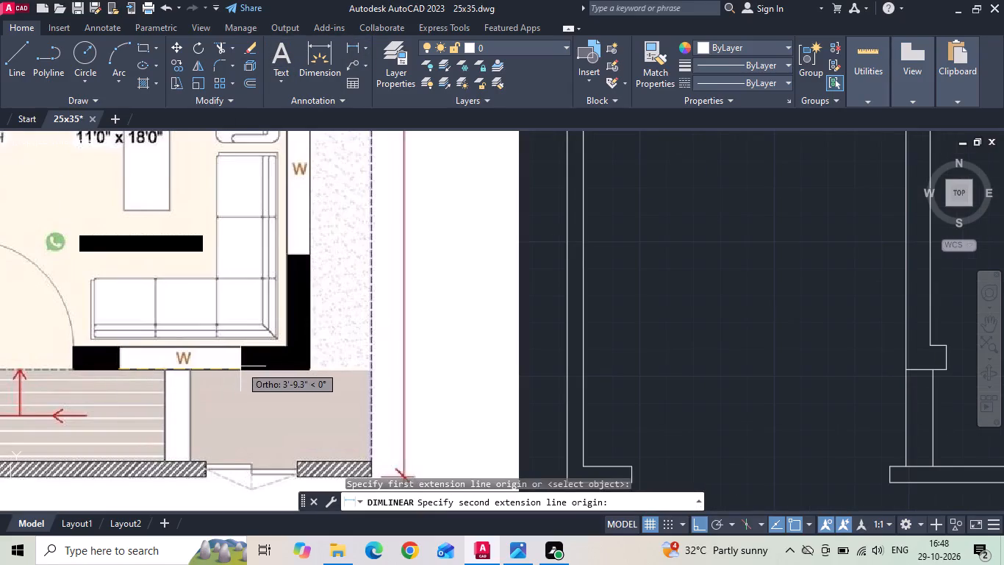
key("Escape")
scroll(133, 353, "down", 2)
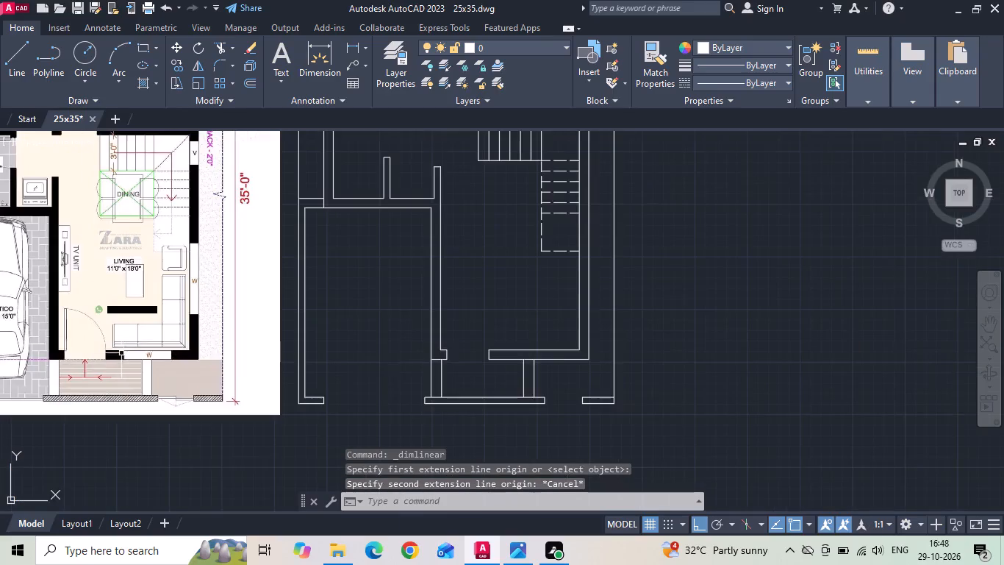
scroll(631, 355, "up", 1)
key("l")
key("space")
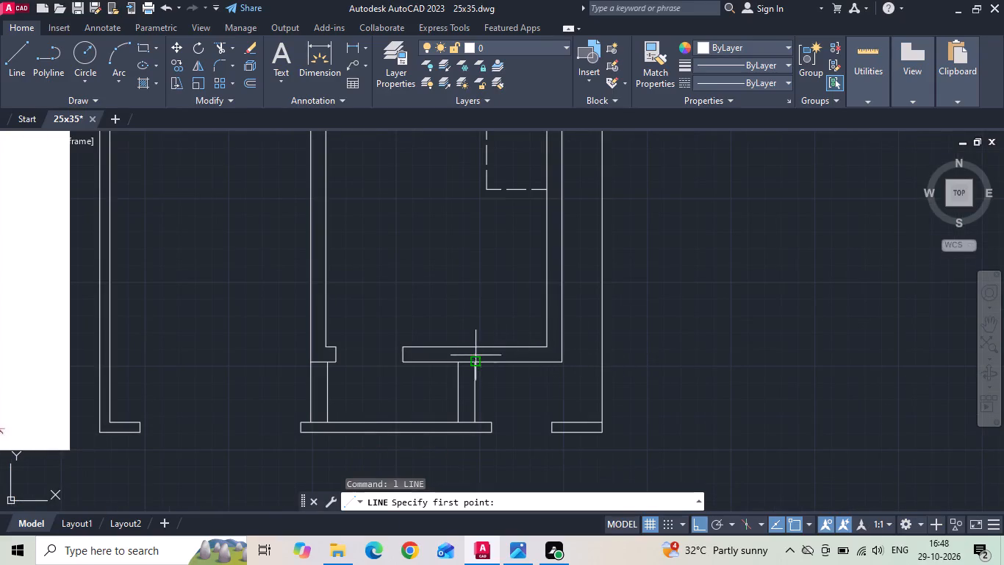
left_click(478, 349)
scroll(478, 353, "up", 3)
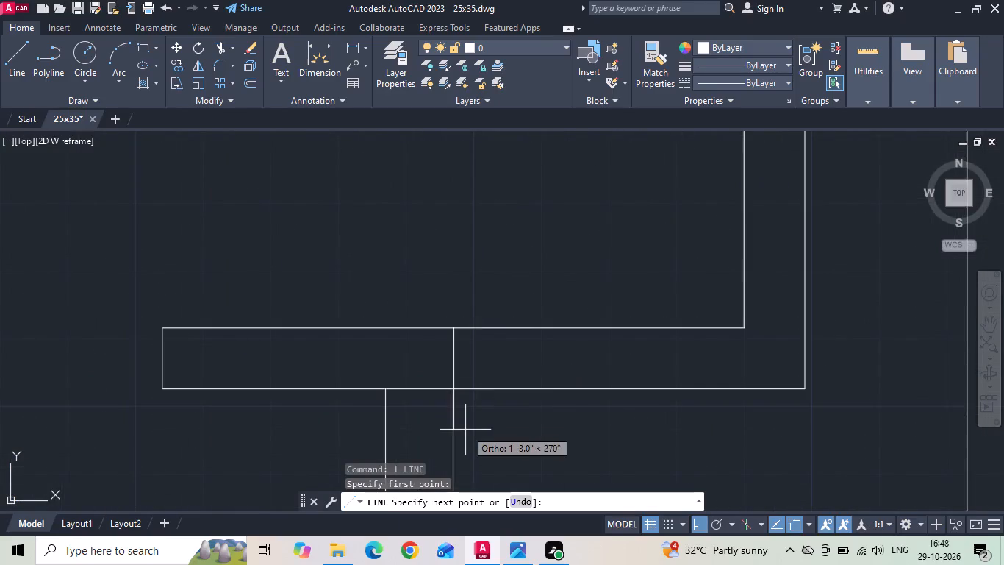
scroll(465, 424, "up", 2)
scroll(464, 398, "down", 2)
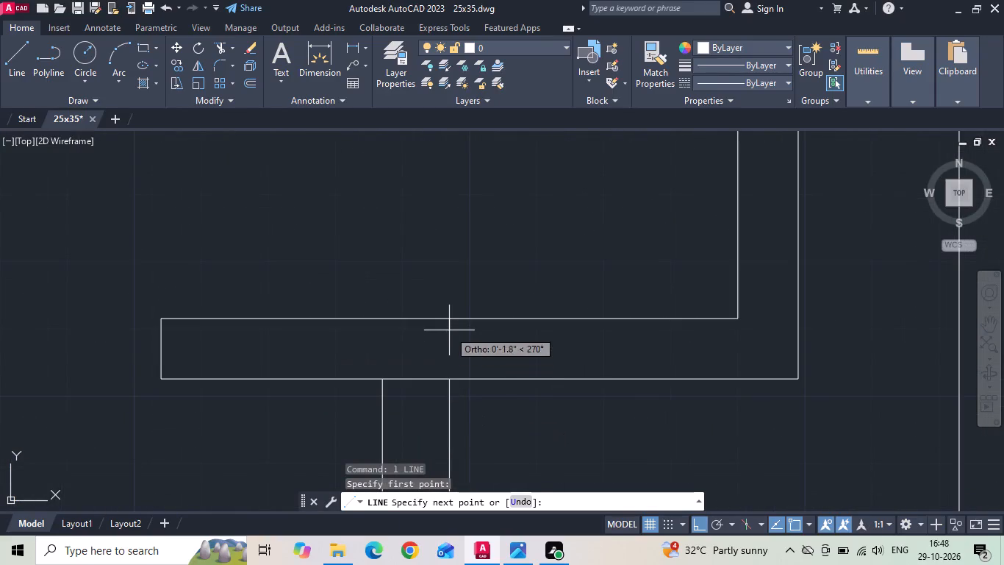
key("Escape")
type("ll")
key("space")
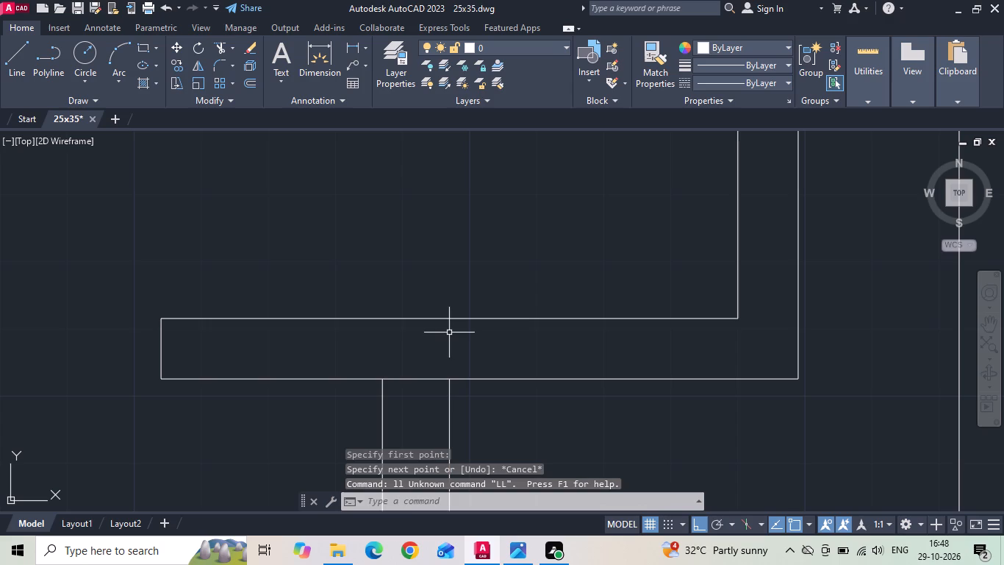
Draw a line across the front wall's thickness, aligned with the gate-side edge of the second entrance side wall.
key("l")
key("space")
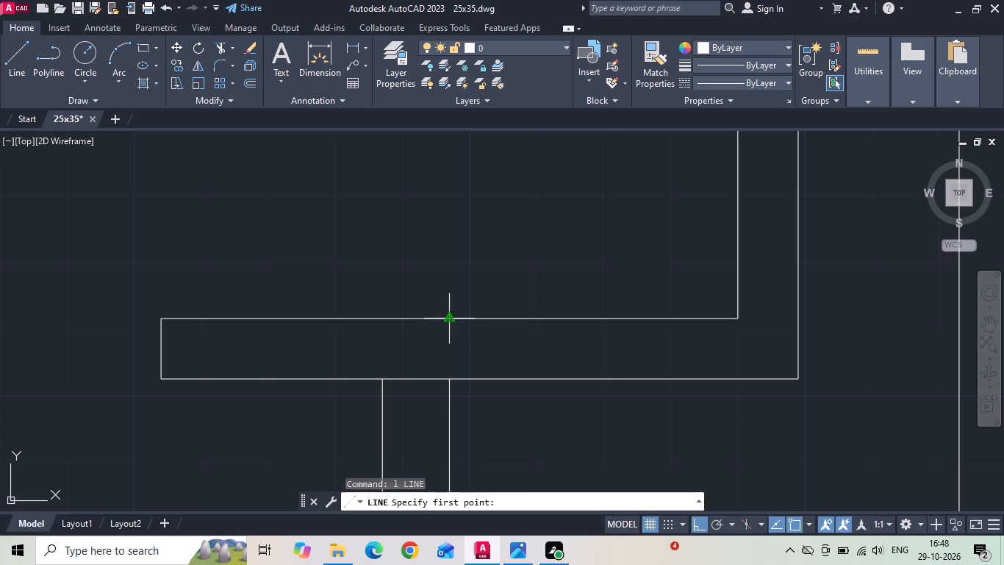
left_click(452, 321)
scroll(453, 377, "up", 1)
left_click(446, 383)
key("Escape")
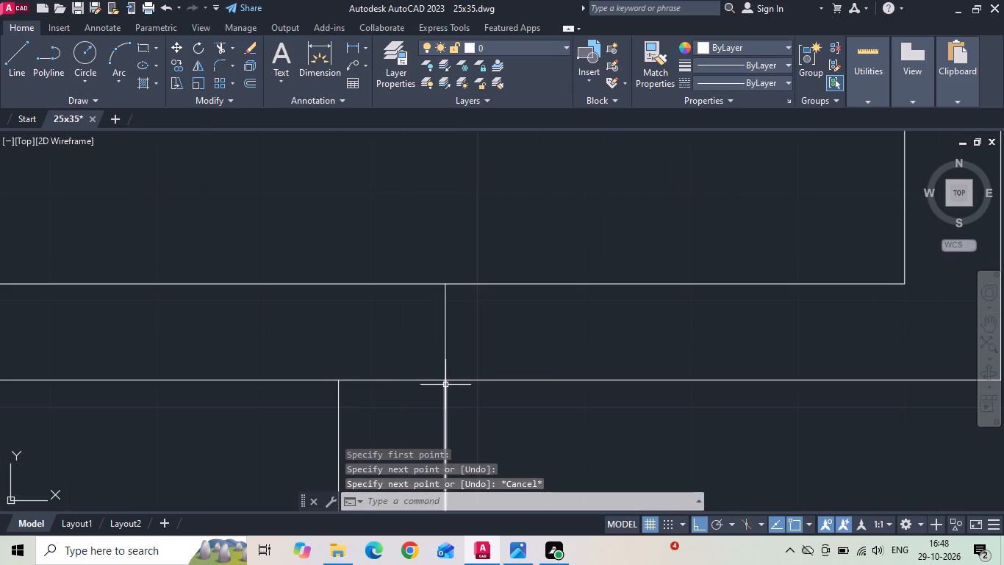
Offset the short line across the front wall 2' toward the main door to mark a window edge.
type("o 2")
key("apostrophe")
key("space")
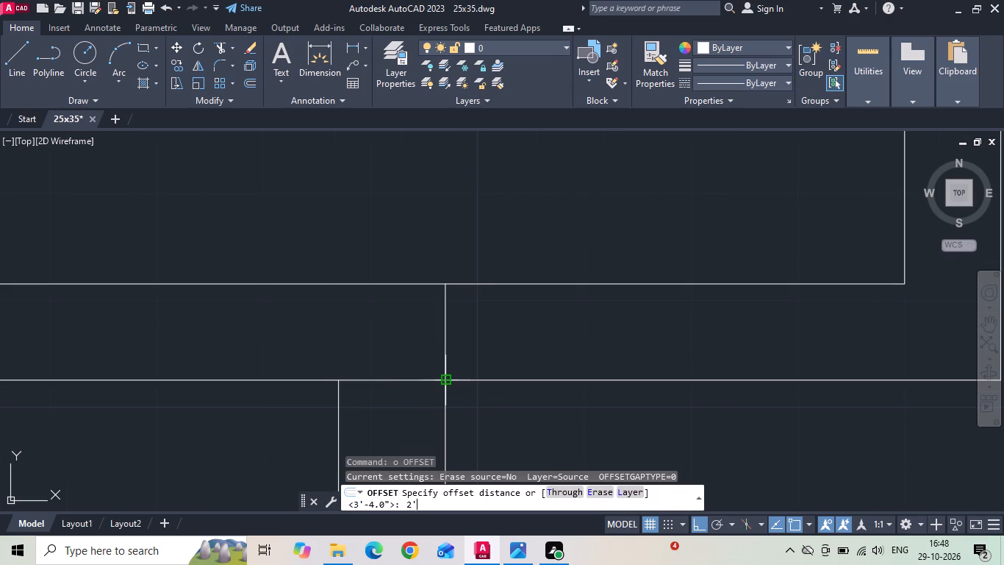
left_click_drag(445, 353, 437, 351)
left_click(403, 349)
scroll(401, 347, "down", 2)
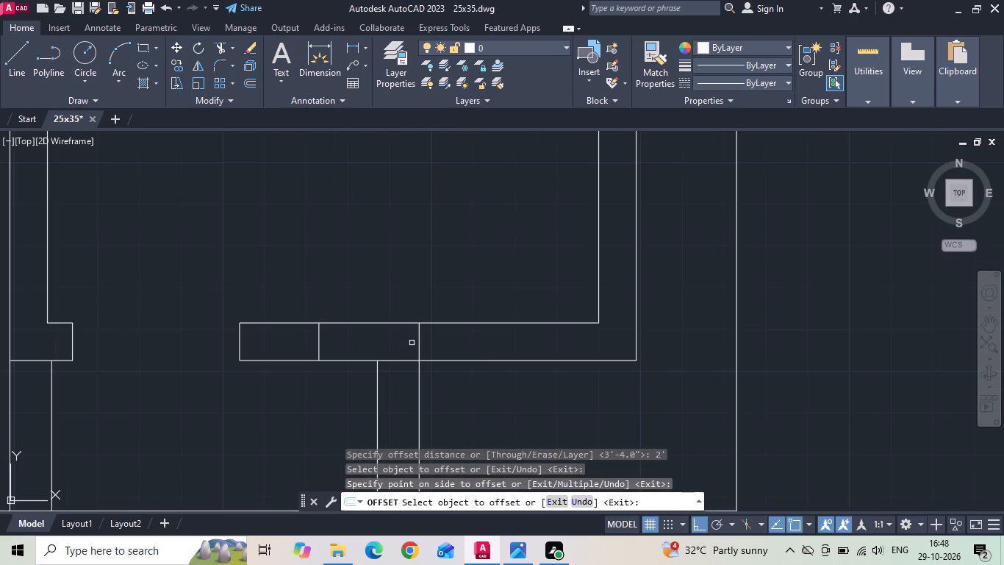
Offset the short line across the front wall 2' away from the main door and delete the original centre line between the window edges.
left_click(418, 338)
left_click(462, 340)
key("Escape")
left_click(446, 350)
left_click(410, 341)
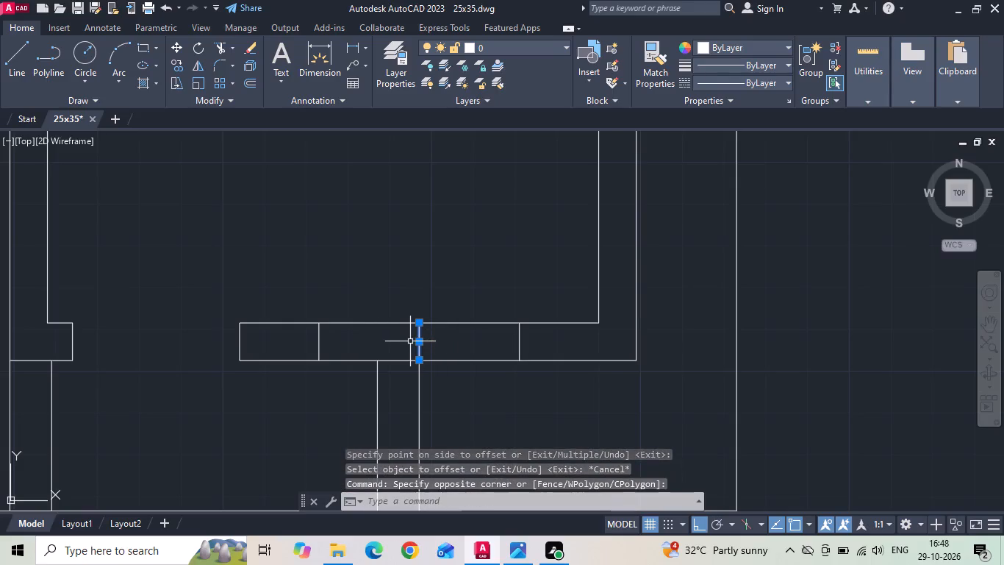
key("Delete")
Measure from the living room's side window to the front wall on the reference image.
scroll(503, 391, "down", 4)
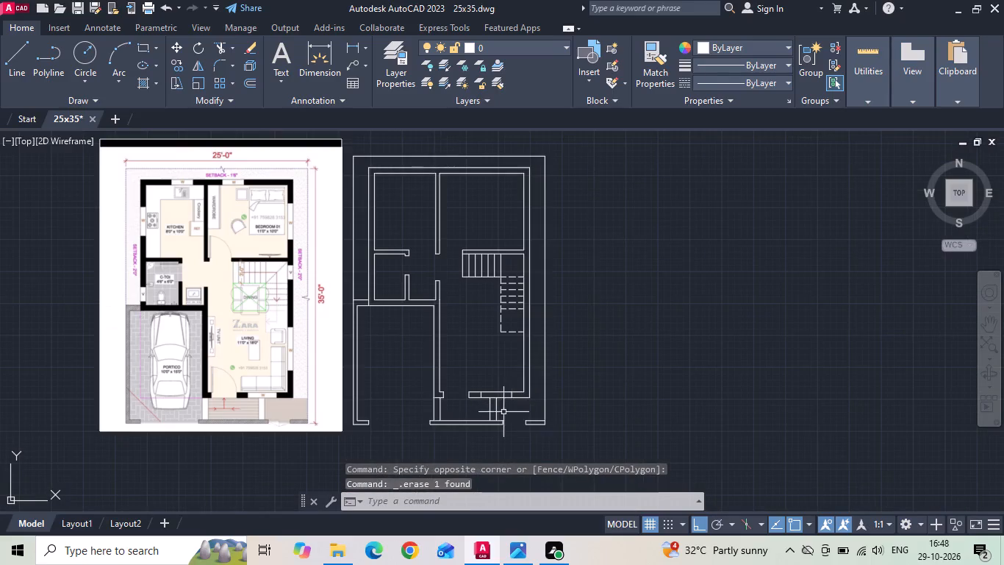
scroll(512, 394, "up", 1)
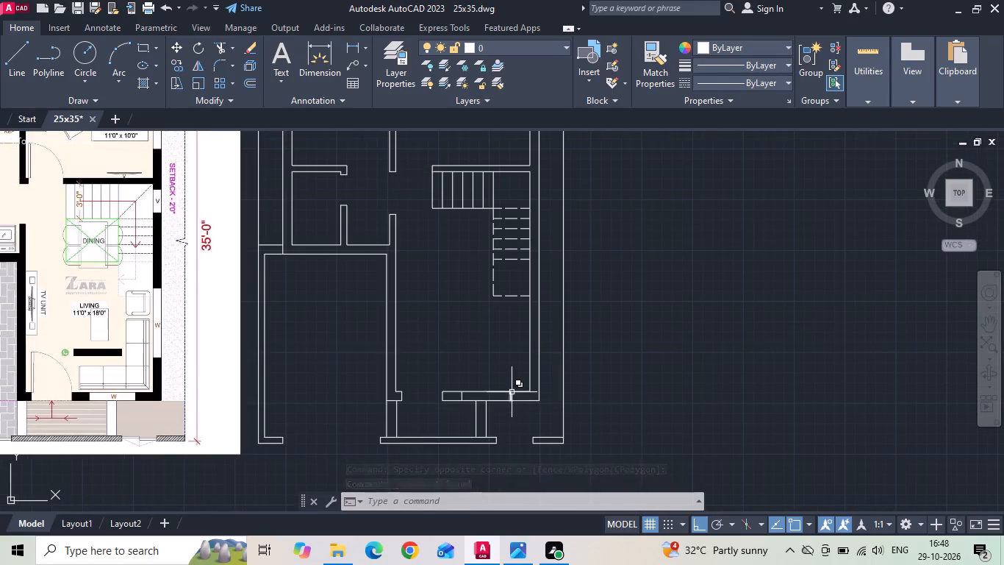
left_click(349, 40)
scroll(135, 357, "up", 1)
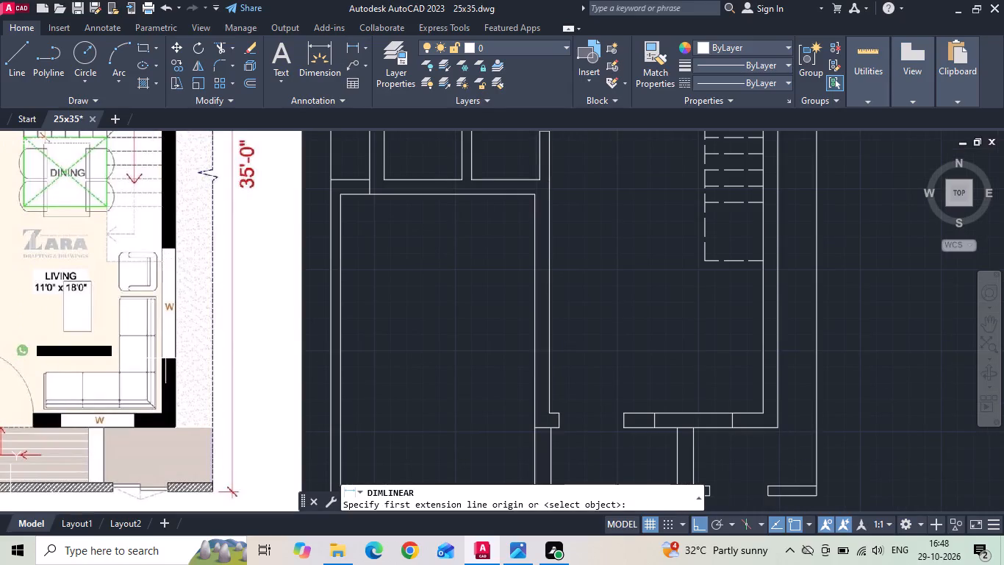
left_click(166, 358)
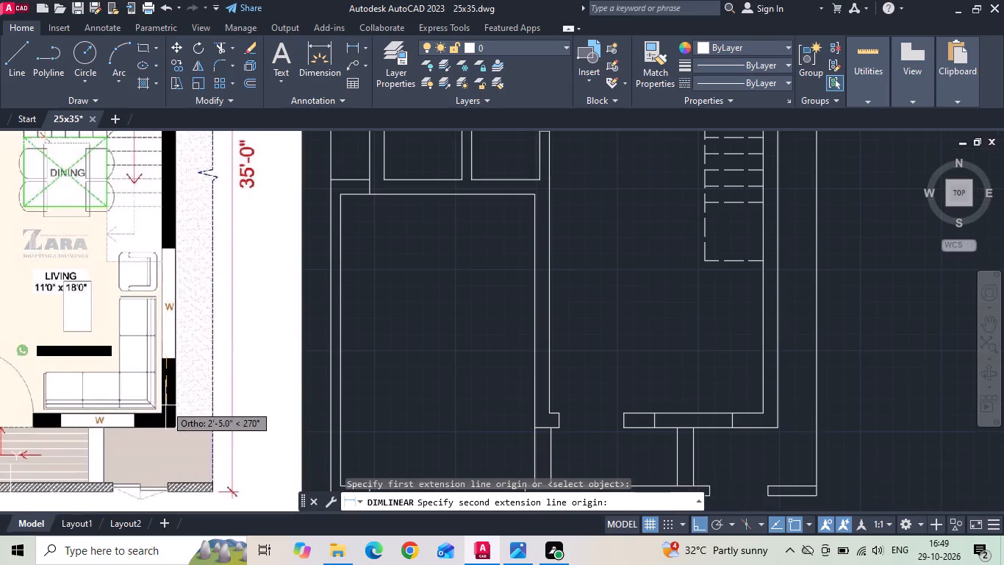
key("Escape")
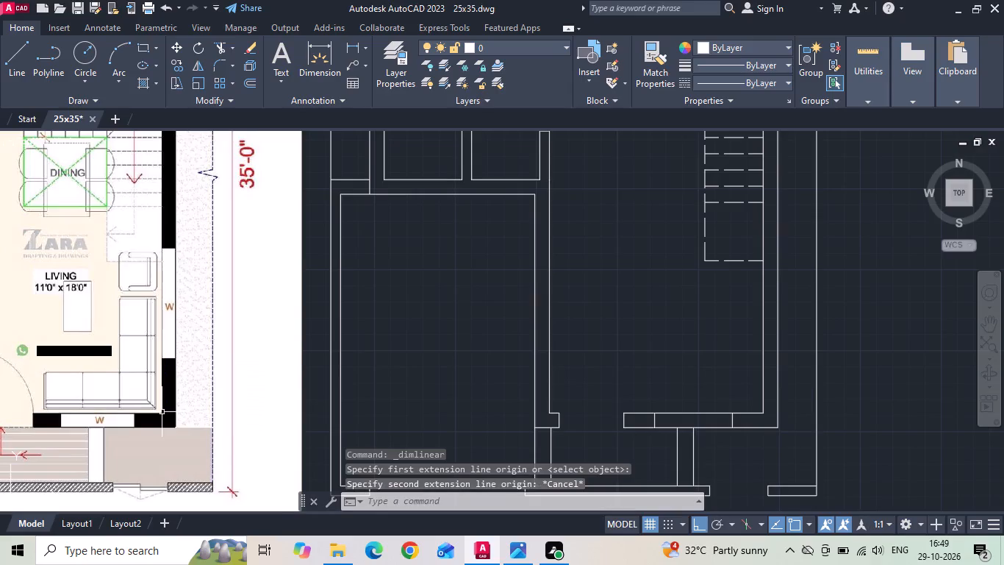
Offset the front wall's inner line 3' into the living room to mark the side window's near edge.
type("o")
key("space")
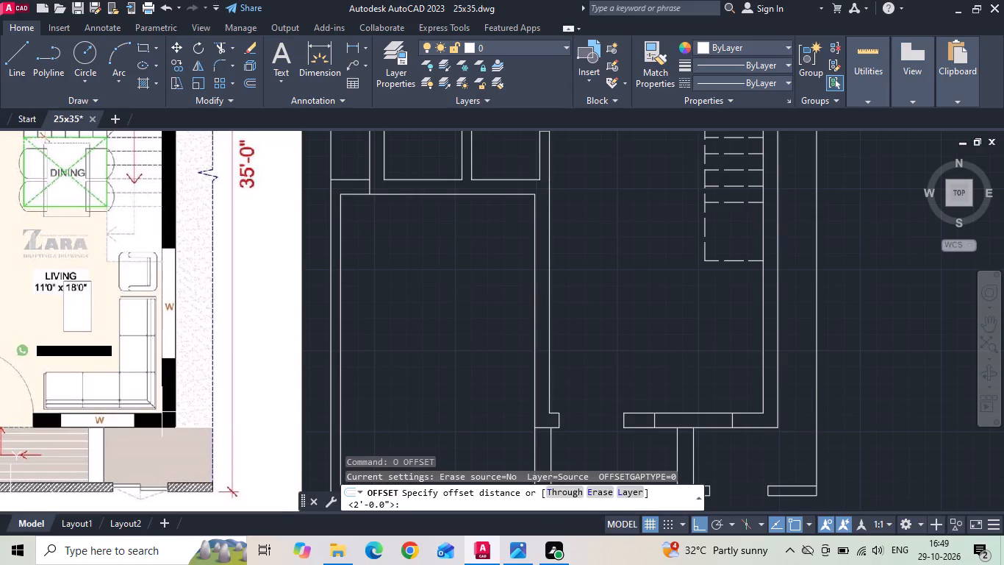
type("3'")
key("Return")
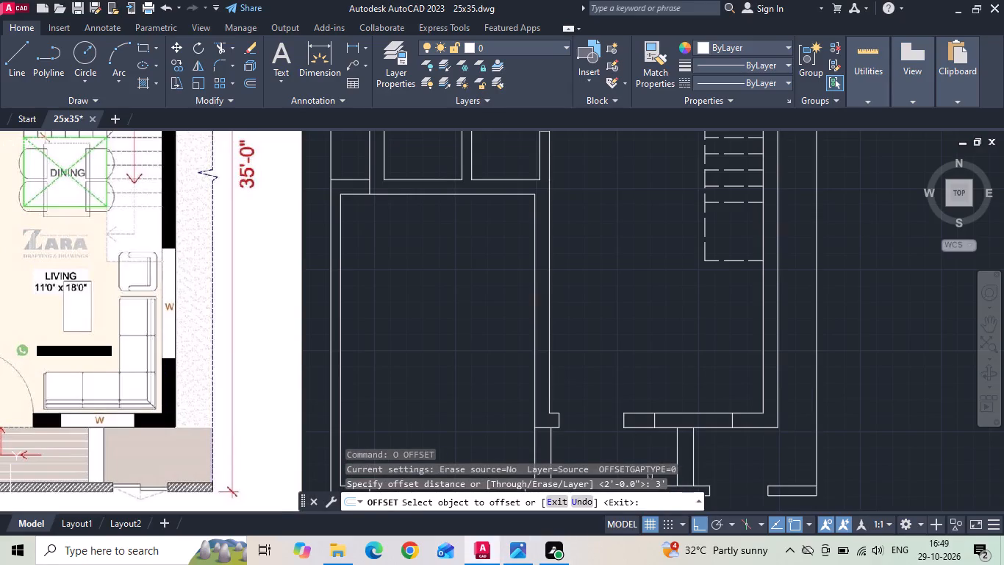
left_click(741, 413)
left_click(739, 374)
key("Escape")
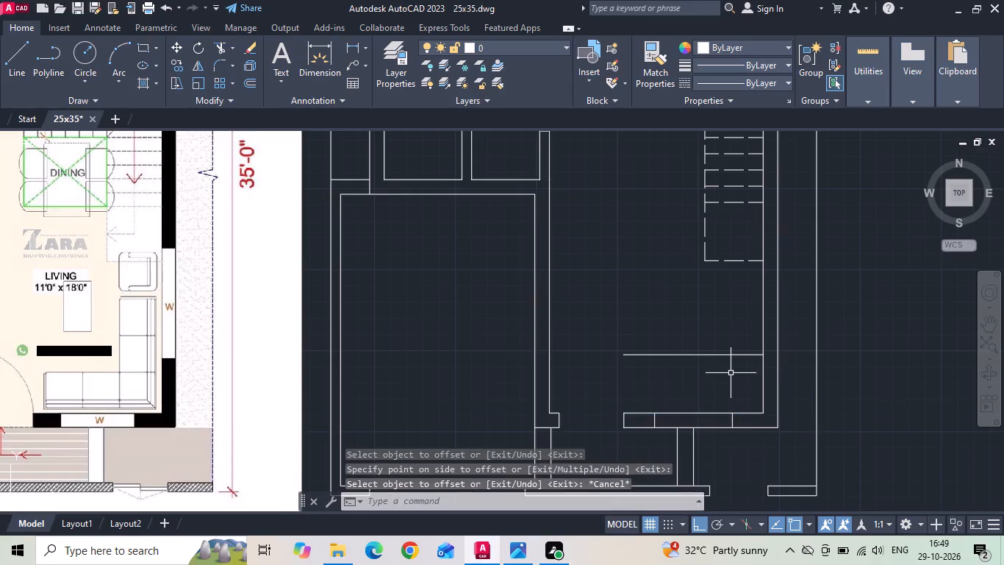
Offset the new line 5'6 further into the living room to mark the side window's far edge.
type("o")
key("space")
key("5")
key("apostrophe")
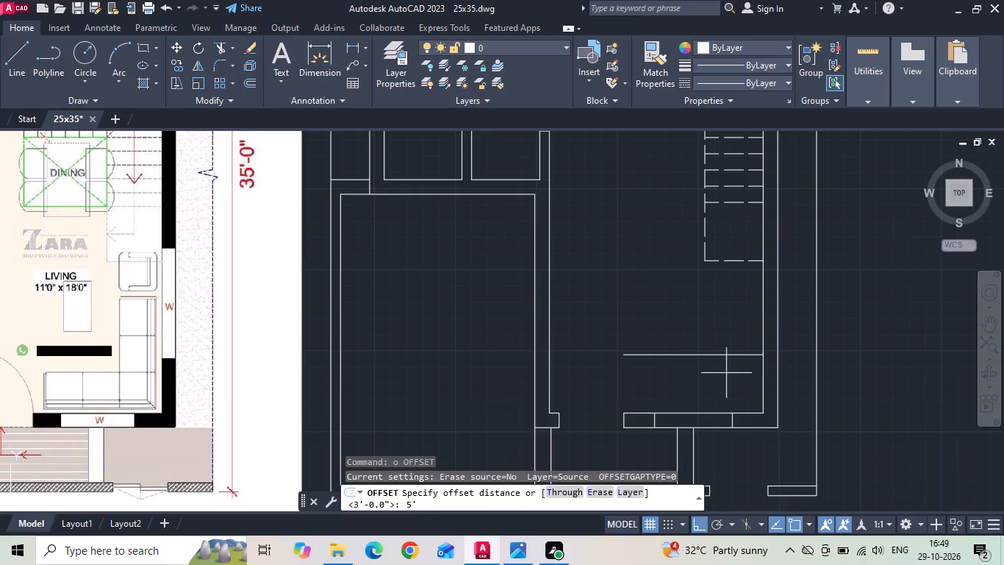
key("6")
key("space")
left_click(731, 358)
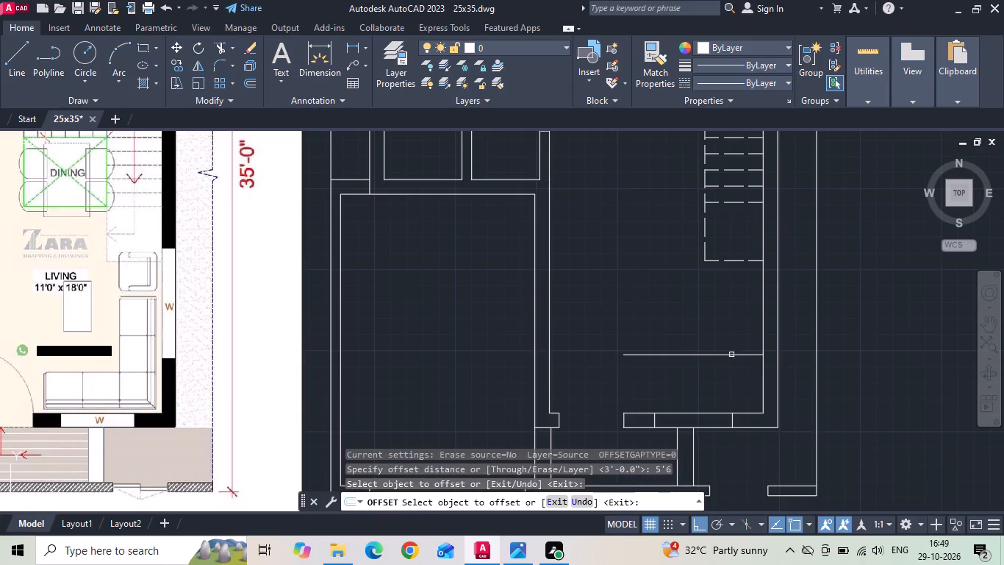
left_click(728, 353)
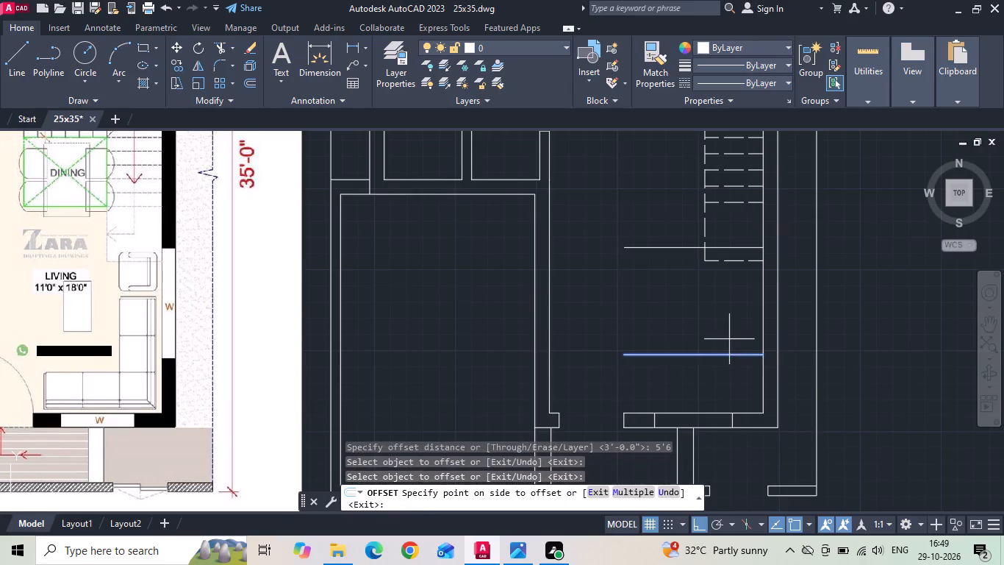
left_click(729, 339)
key("Escape")
Extend both side window edge lines to the outer face of the living room's side wall.
type("ex")
key("space")
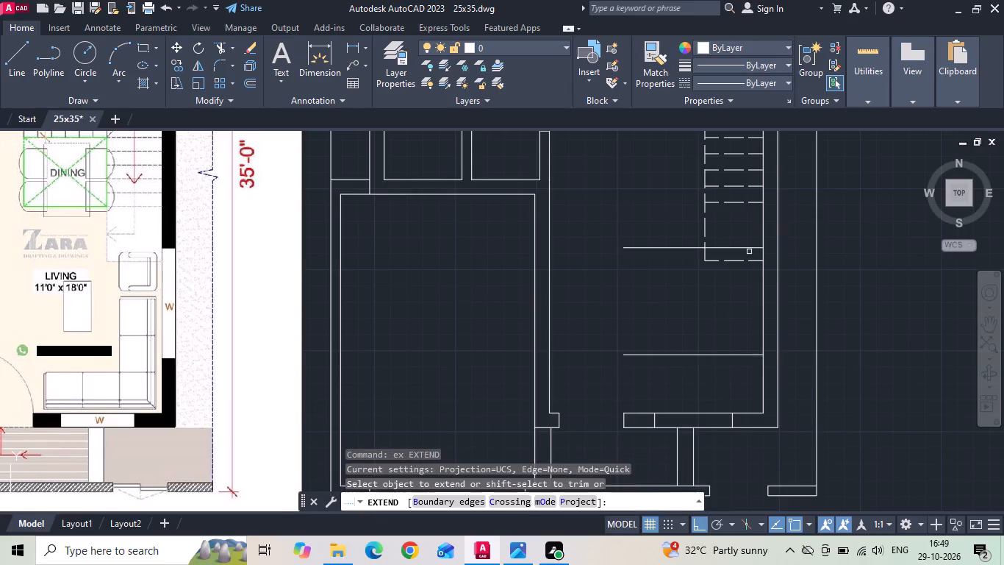
left_click(753, 246)
left_click_drag(745, 336, 736, 375)
key("Escape")
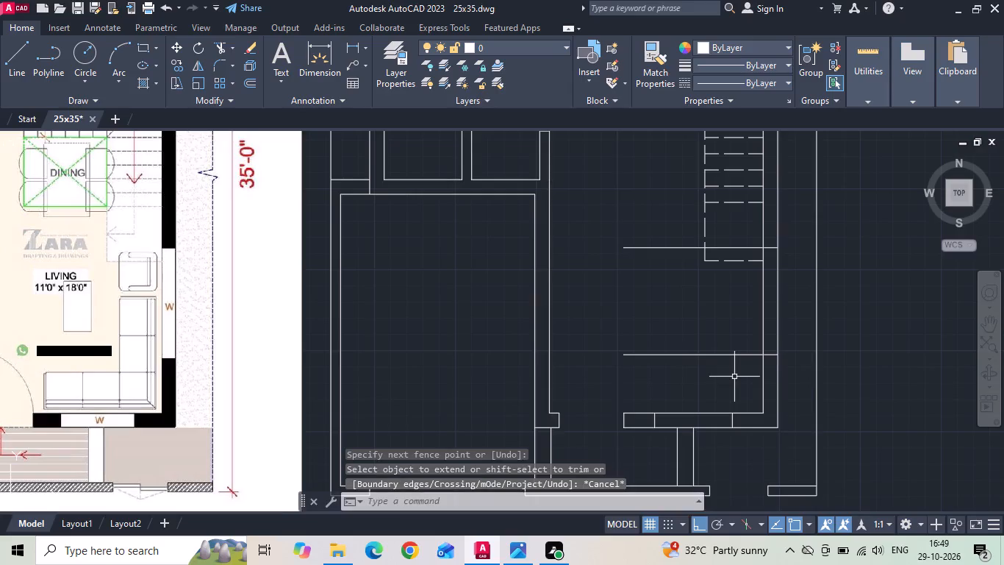
Trim the window edge lines inside the living room so that only the parts across the side wall's thickness remain.
key("t")
key("r")
key("space")
left_click_drag(734, 363, 726, 310)
left_click(742, 252)
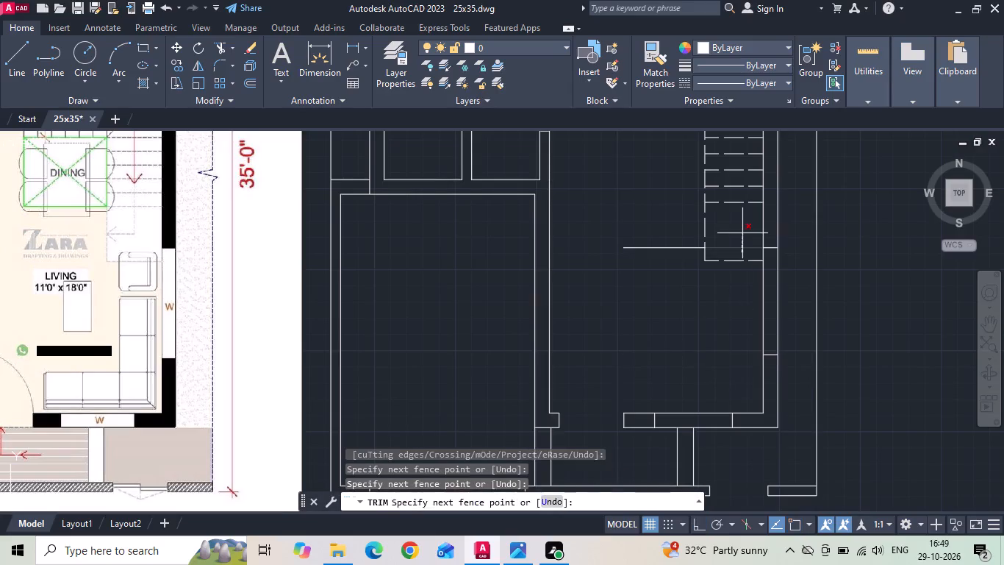
left_click(742, 233)
left_click_drag(672, 249, 670, 260)
scroll(664, 333, "down", 1)
middle_click_drag(653, 293, 656, 316)
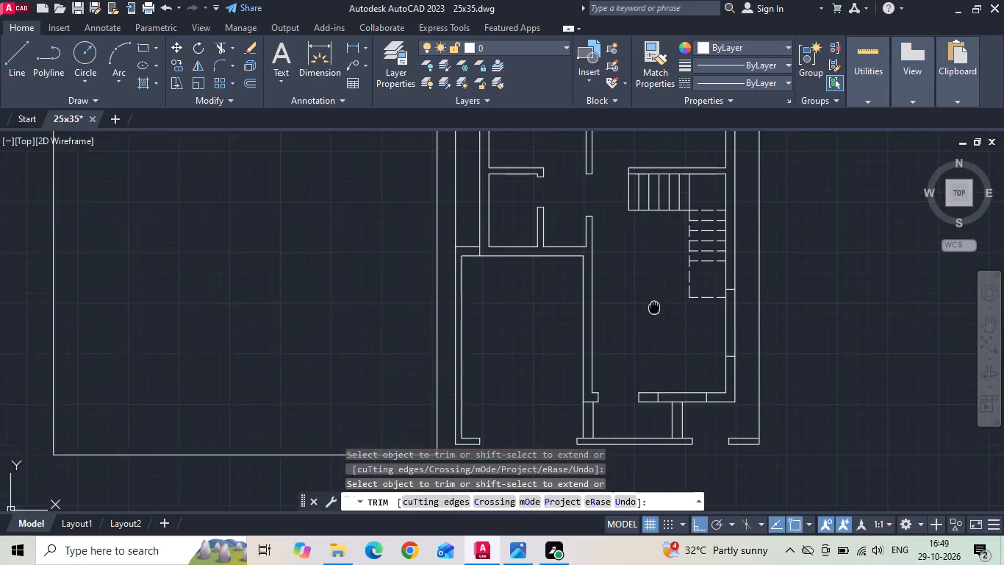
middle_click_drag(656, 316, 663, 349)
key("Escape")
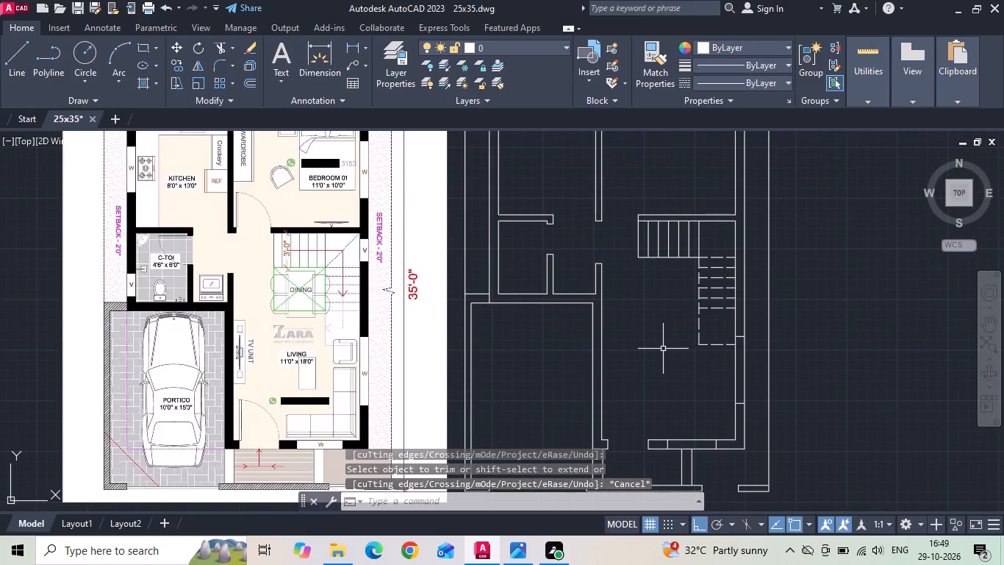
Offset the inner line of the toilet's portico-side wall 6" into the toilet.
type("o")
key("space")
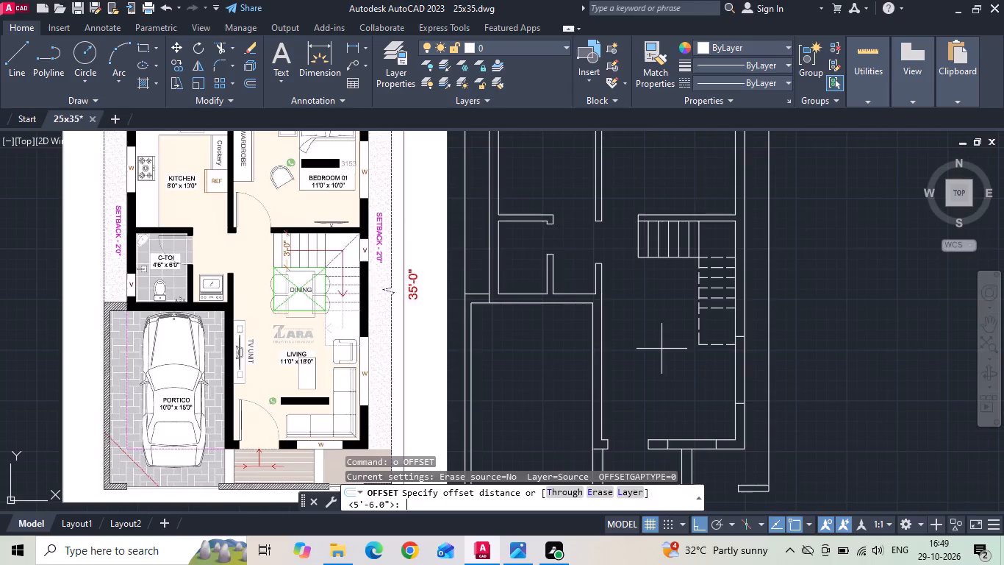
key("6")
key("space")
scroll(454, 271, "up", 1)
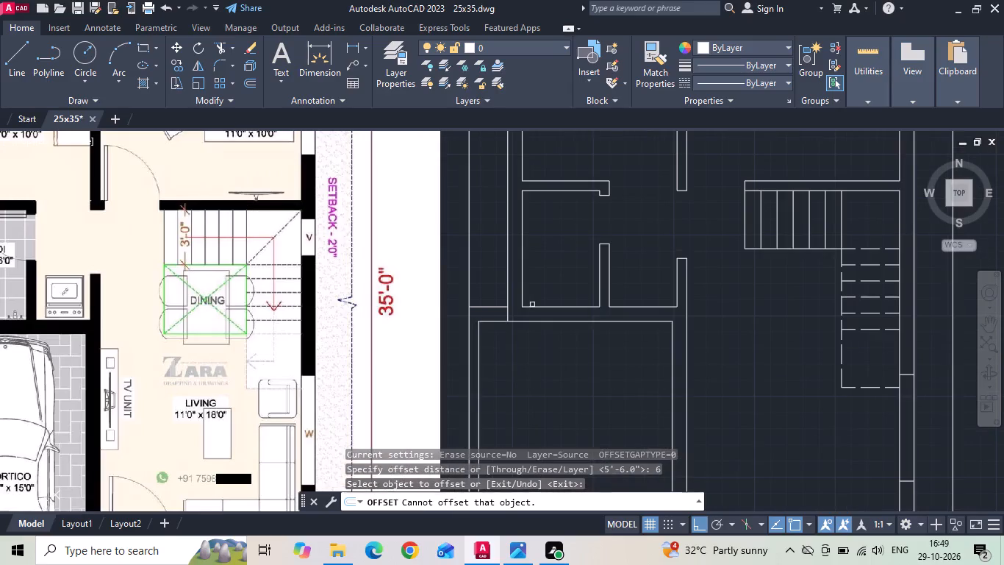
left_click_drag(533, 305, 534, 295)
left_click(537, 271)
middle_click_drag(548, 289, 572, 337)
scroll(573, 338, "down", 1)
scroll(573, 338, "up", 1)
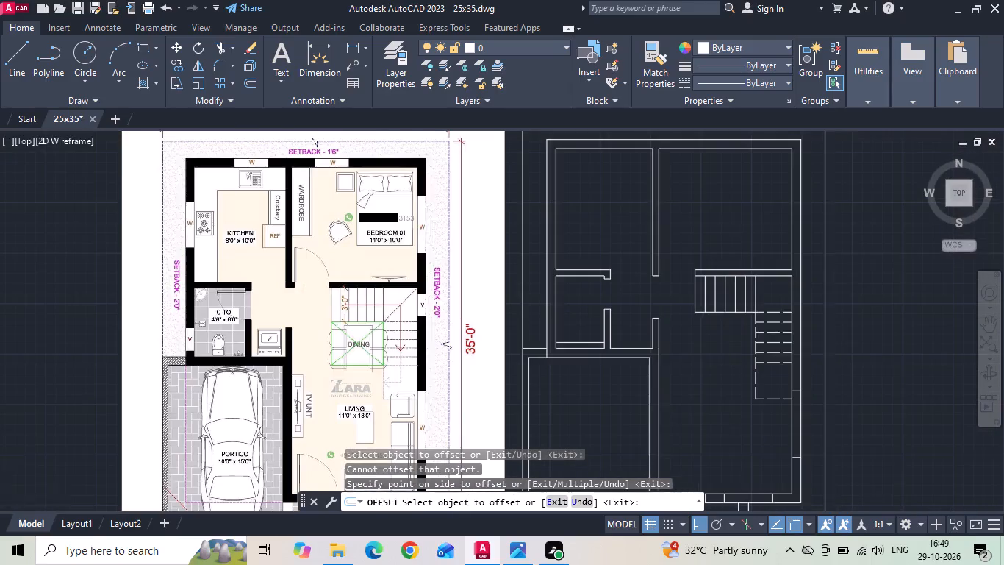
key("Escape")
Move the offset line 6" further into the toilet, away from the portico.
left_click(572, 347)
right_click(570, 338)
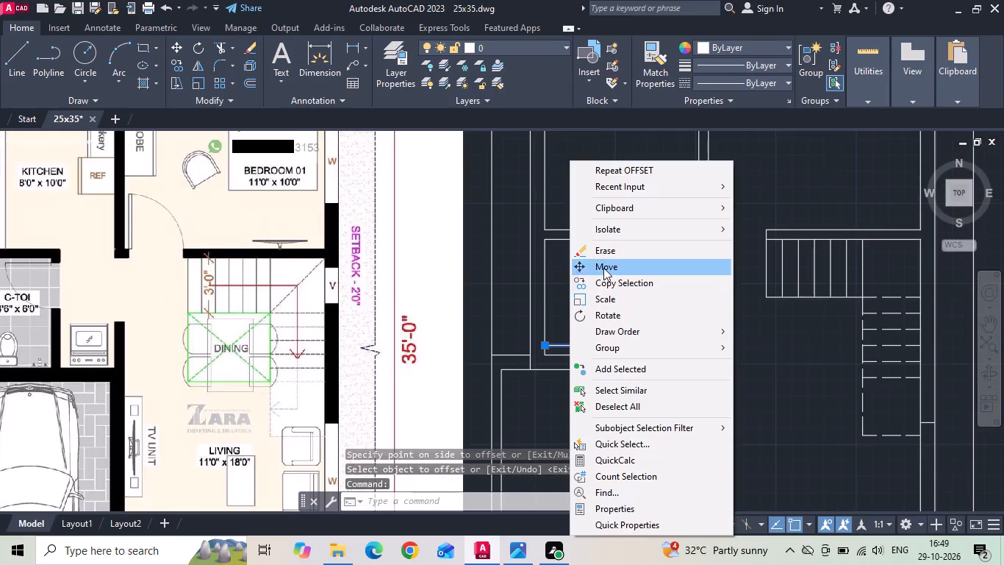
left_click(603, 268)
scroll(590, 321, "up", 1)
left_click(588, 331)
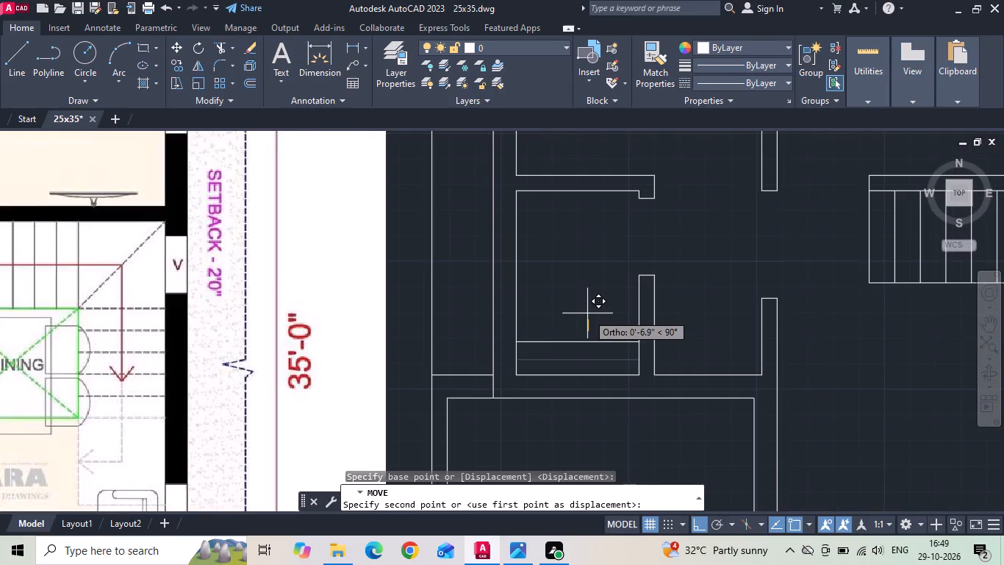
type("6")
key("space")
Offset the moved line 2' further into the toilet to mark the ventilator's other edge.
type("o 2'")
key("Return")
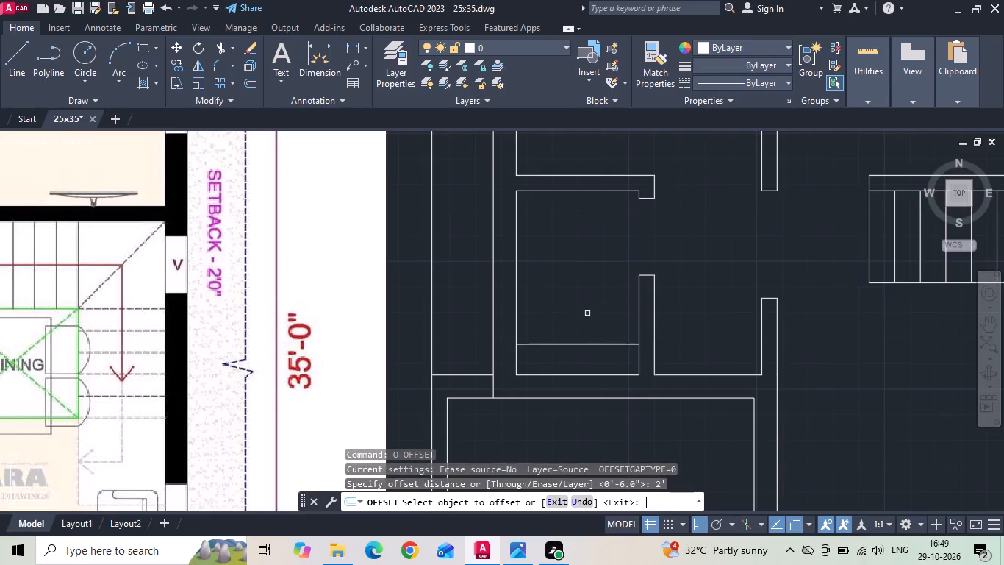
left_click(524, 344)
left_click(534, 311)
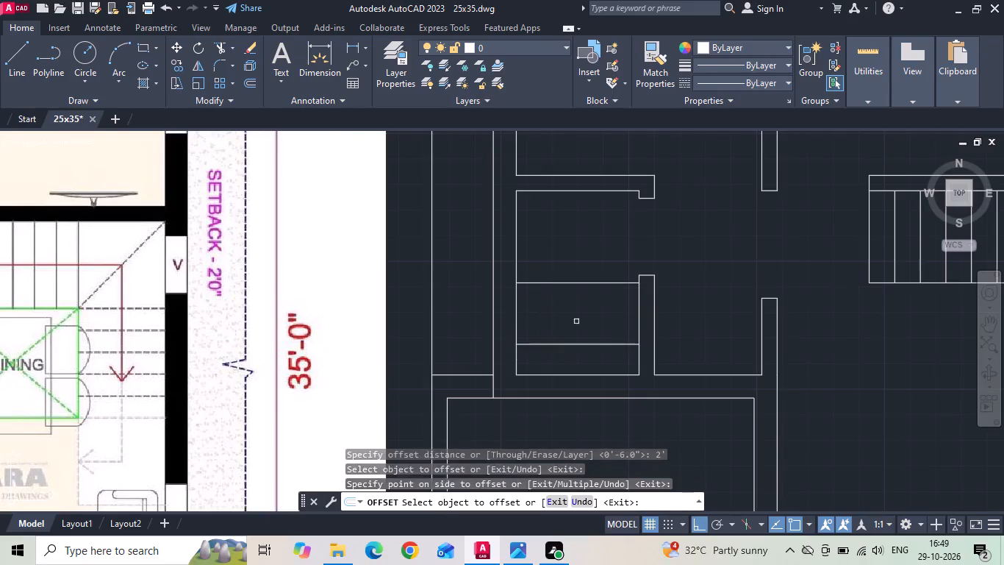
scroll(603, 319, "down", 2)
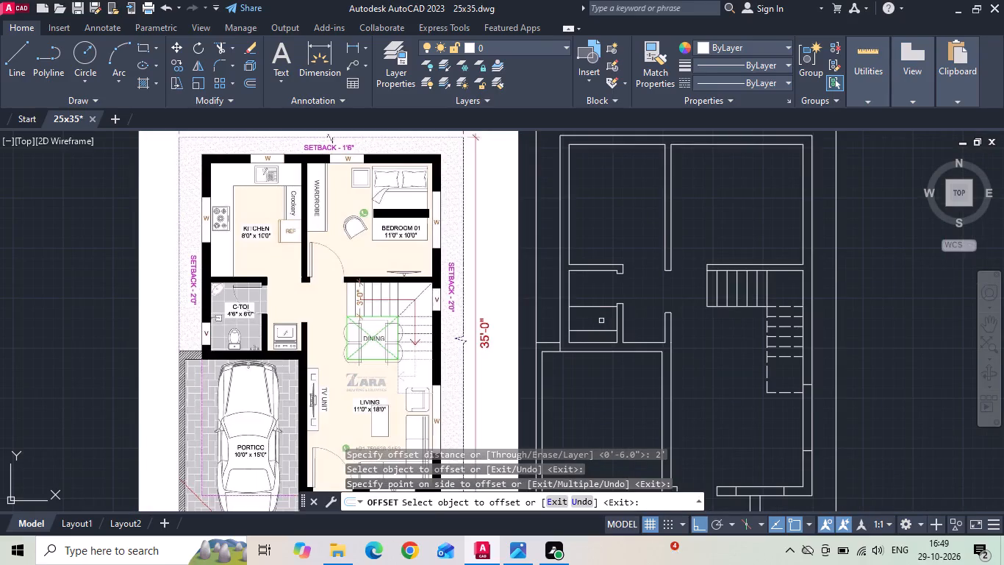
scroll(601, 321, "up", 2)
key("Escape")
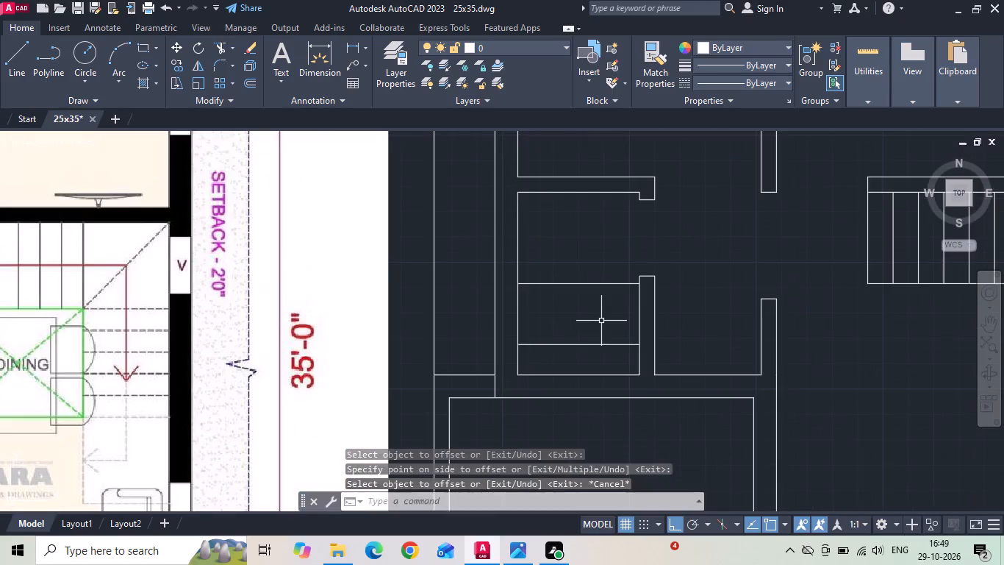
Extend both ventilator edge lines to the outer face of the toilet's outer side wall.
type("ex")
key("space")
left_click_drag(539, 356, 530, 288)
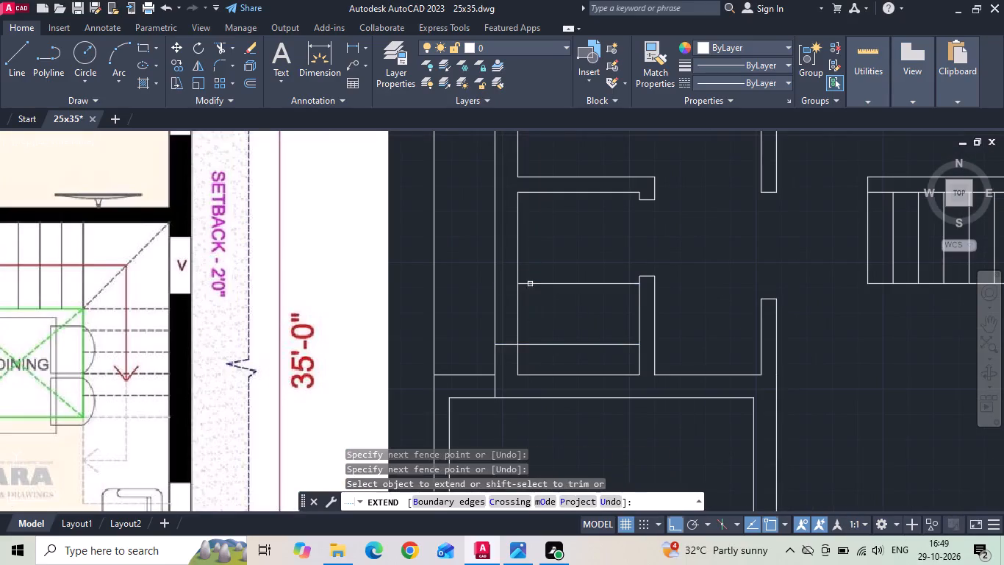
left_click_drag(530, 280, 530, 293)
left_click(526, 304)
key("Escape")
Trim the ventilator edge lines inside the toilet so that only the parts across the outer wall's thickness remain.
type("tr")
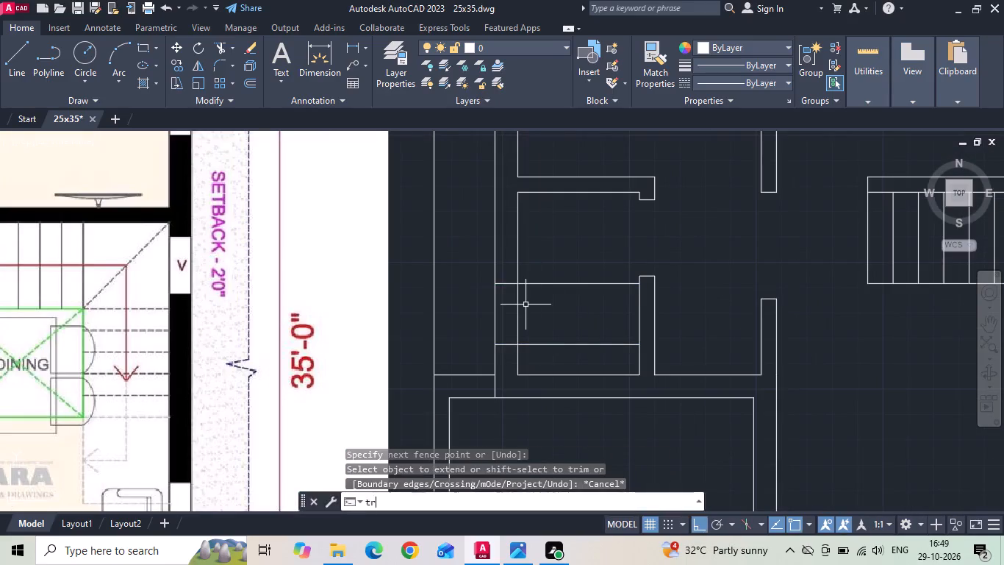
key("space")
left_click_drag(542, 280, 551, 356)
scroll(562, 335, "down", 2)
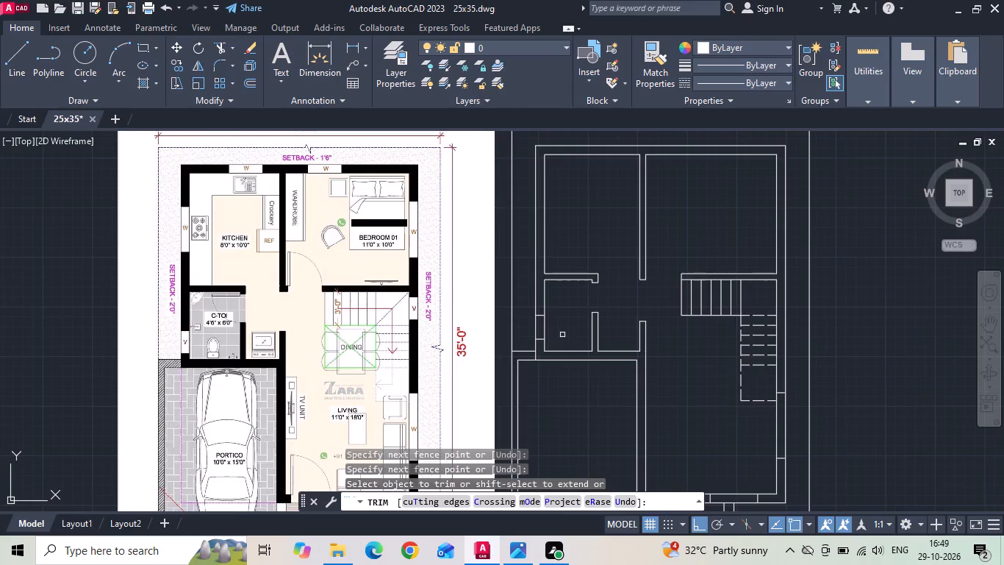
key("Escape")
Move the toilet ventilator's two edge lines 3" toward the portico.
scroll(562, 335, "up", 3)
left_click_drag(466, 358, 478, 345)
left_click(534, 274)
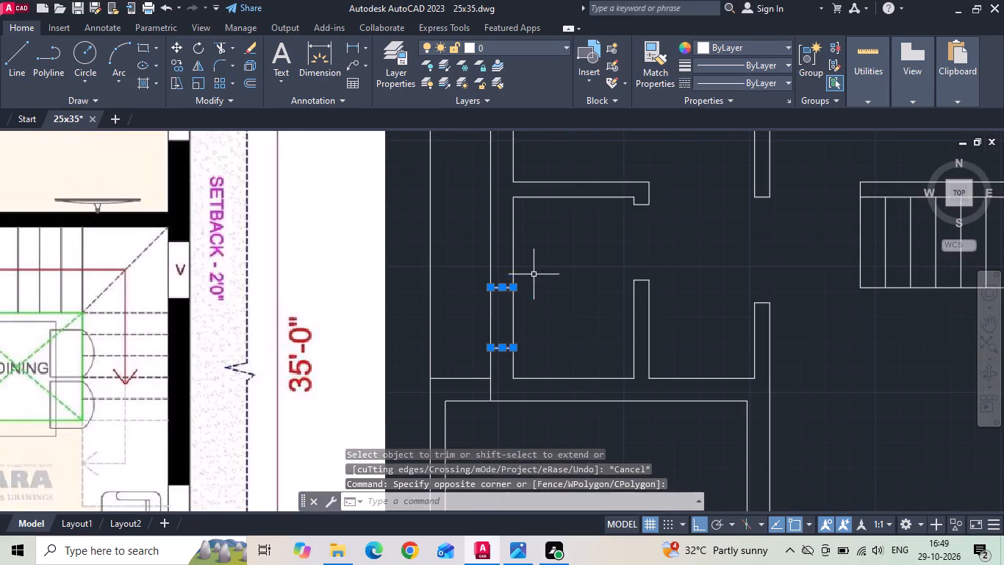
right_click(534, 274)
left_click(556, 288)
left_click_drag(560, 305, 560, 316)
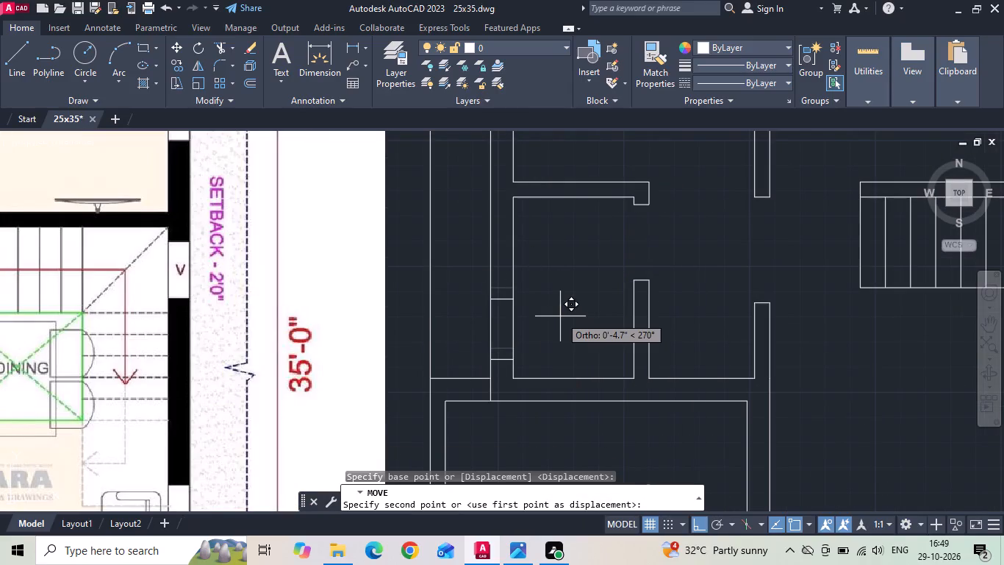
type("3")
key("space")
Copy the toilet ventilator's two edge lines straight across into the opposite outer wall, beside the staircase landing.
scroll(560, 317, "down", 2)
middle_click_drag(554, 318, 554, 352)
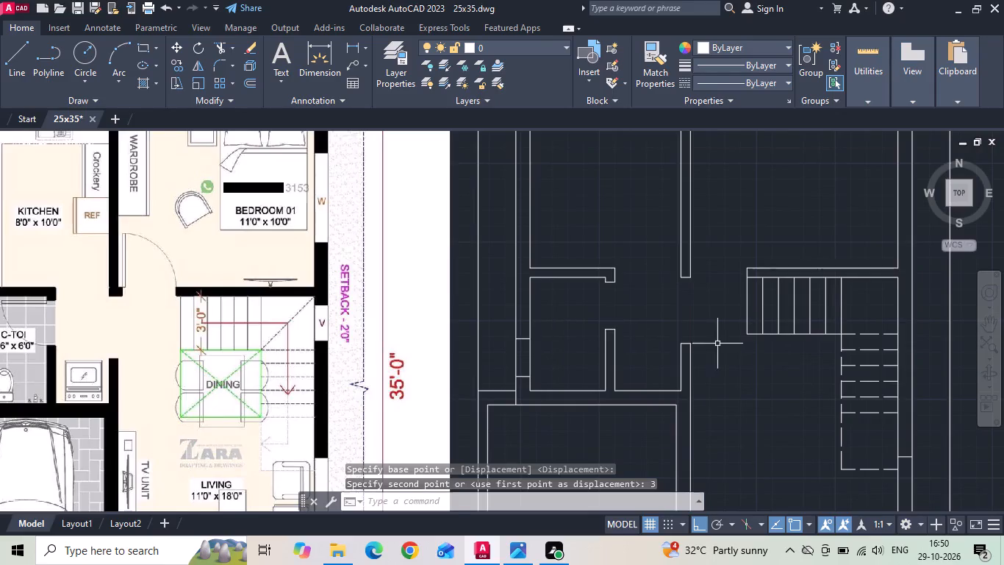
middle_click_drag(696, 344, 473, 312)
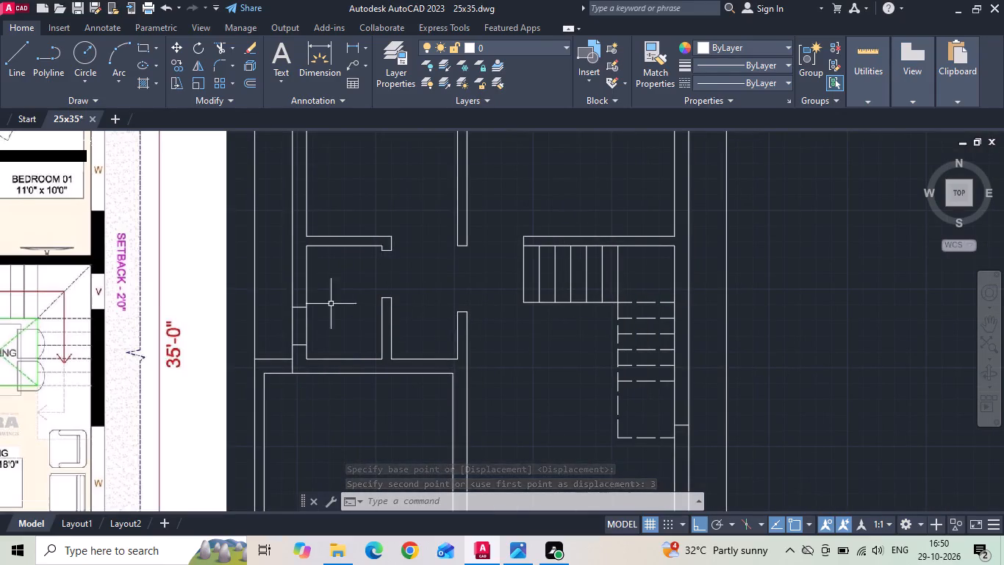
left_click(277, 301)
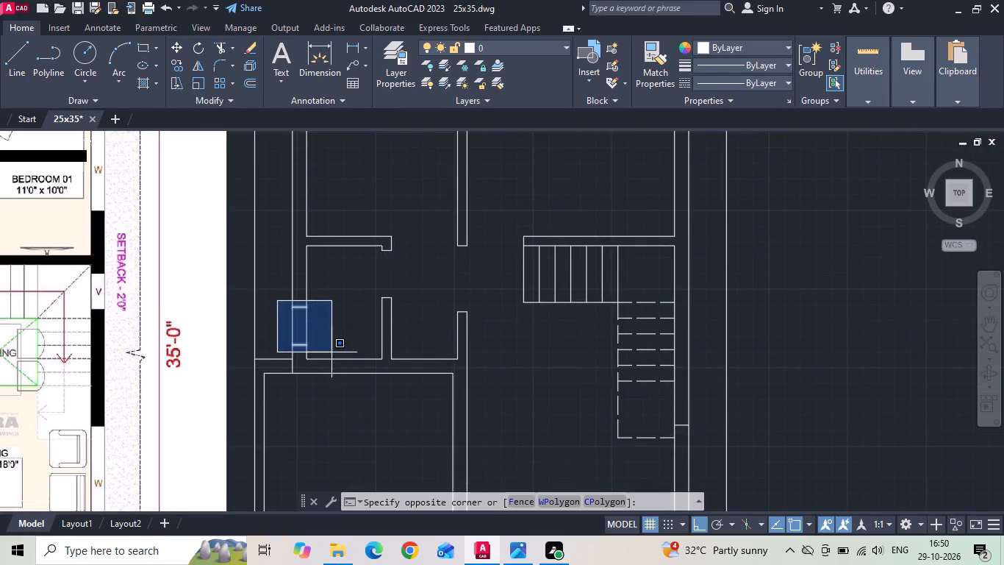
left_click(331, 352)
right_click(331, 349)
left_click(359, 299)
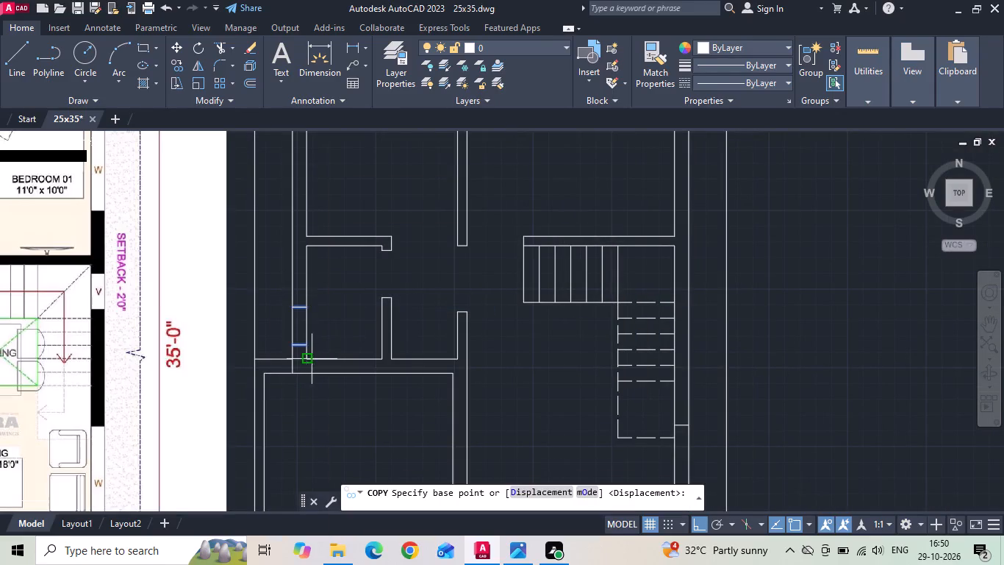
left_click(307, 358)
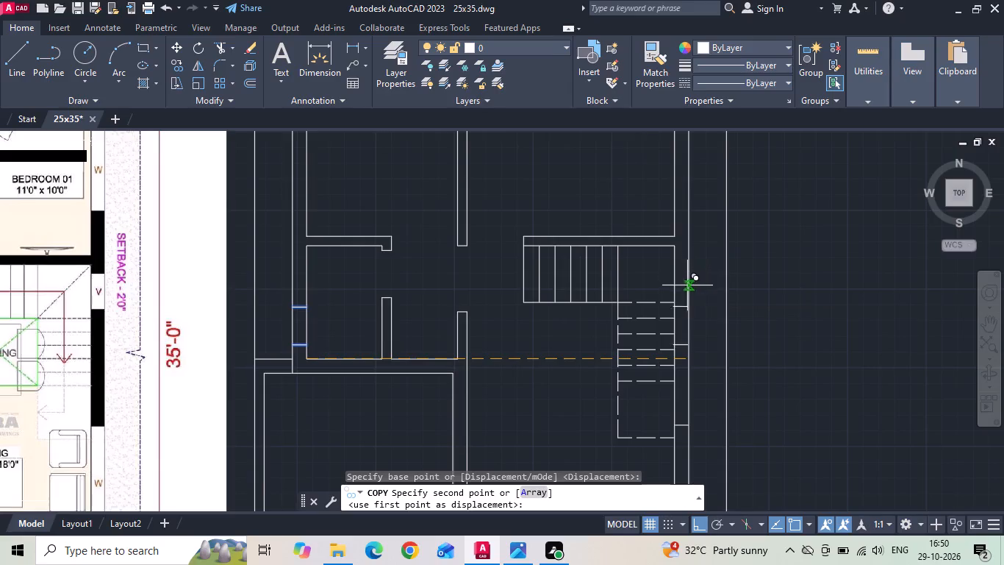
left_click(691, 303)
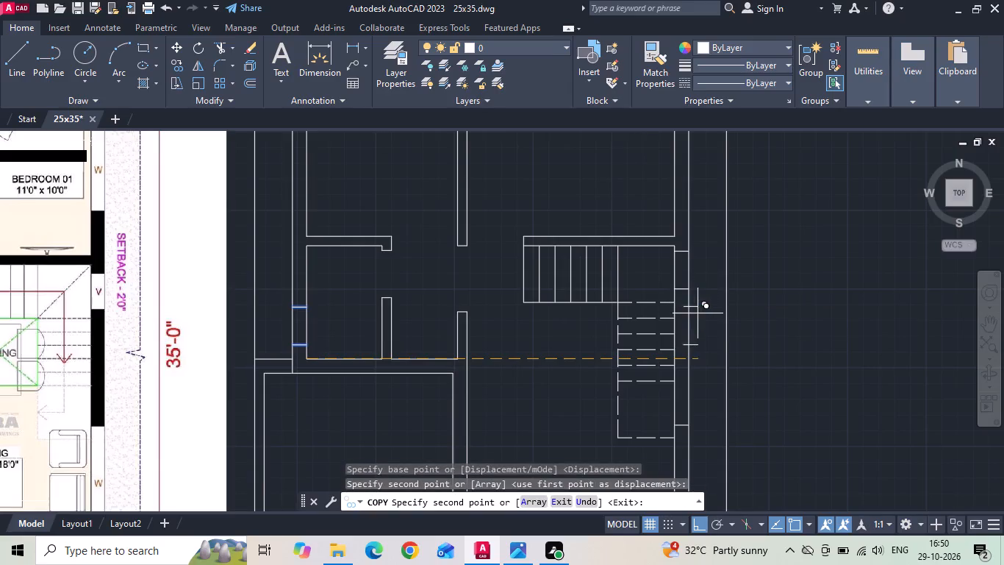
key("Escape")
Measure the gap between the staircase landing's inner wall corner and the nearest edge line of the copied ventilator.
middle_click_drag(637, 303, 446, 344)
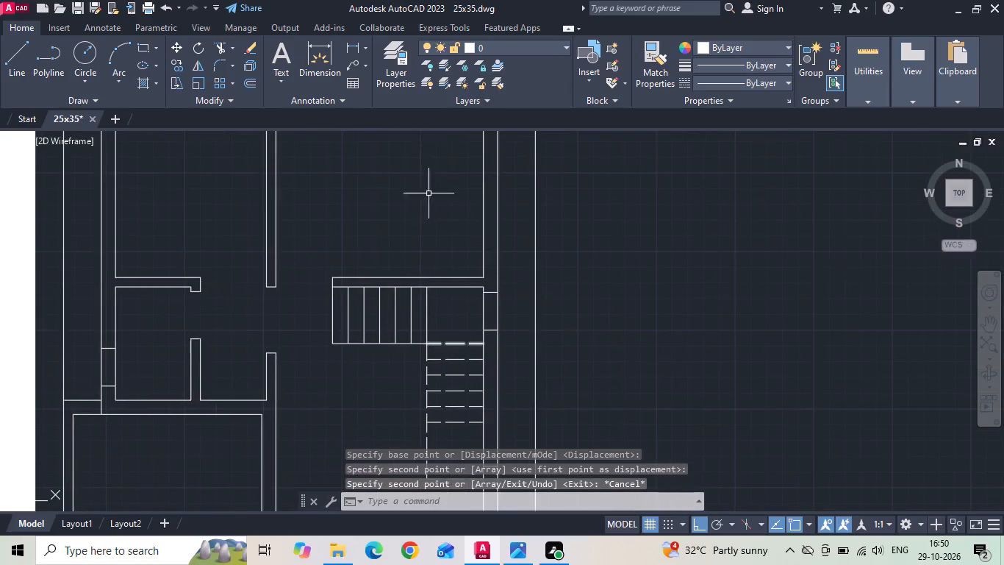
left_click(356, 44)
scroll(520, 320, "up", 1)
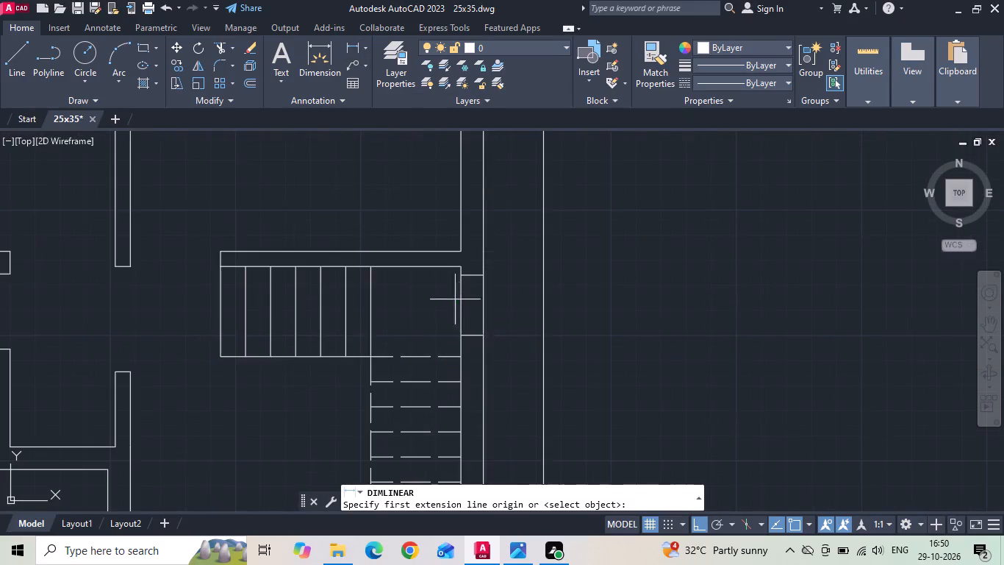
scroll(452, 276, "up", 1)
left_click(462, 263)
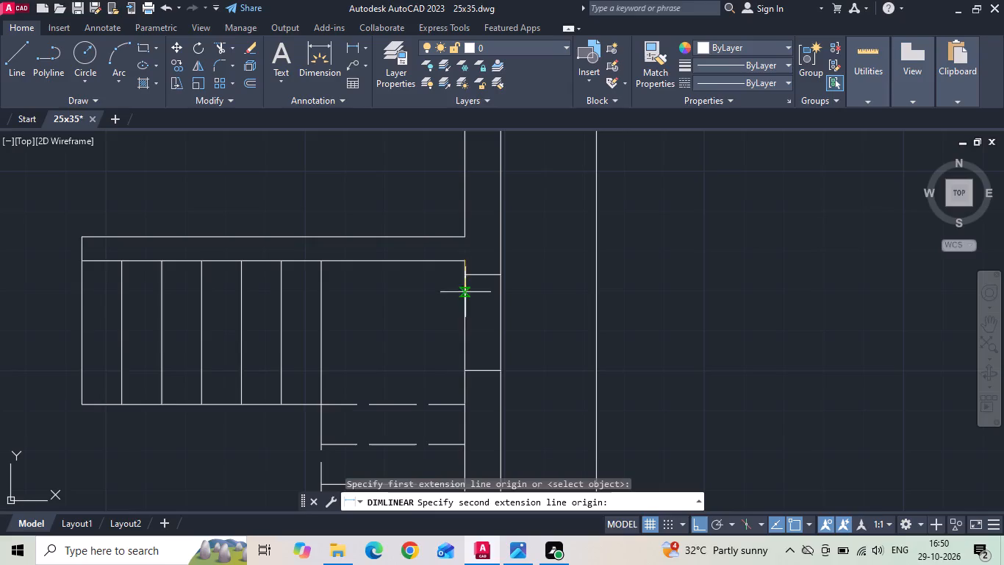
left_click(467, 271)
key("Escape")
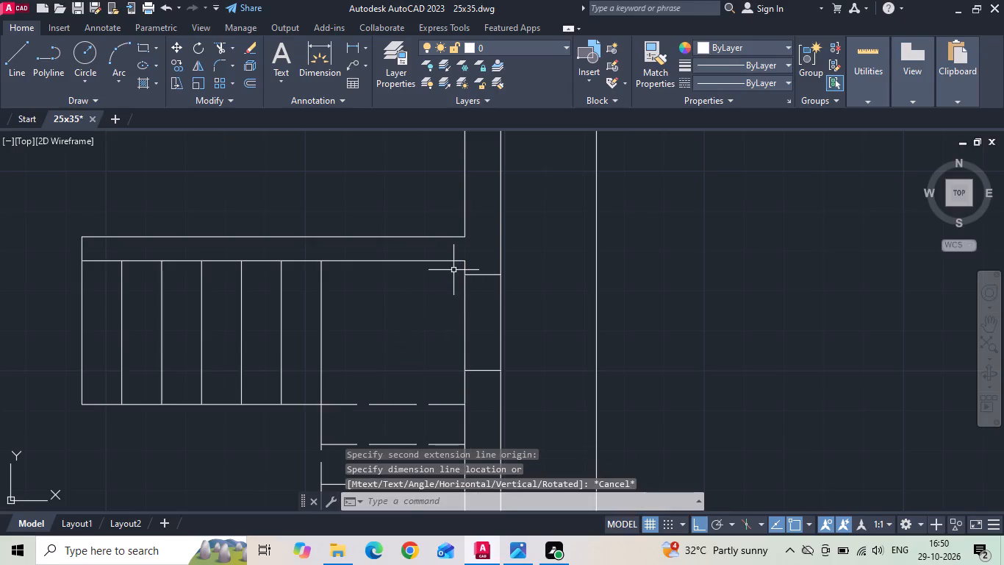
Move the staircase ventilator's two edge lines 2.5" along the outer wall, away from the bedroom wall.
left_click_drag(453, 269, 459, 283)
left_click(531, 387)
right_click(539, 330)
left_click(548, 288)
left_click_drag(537, 328, 537, 338)
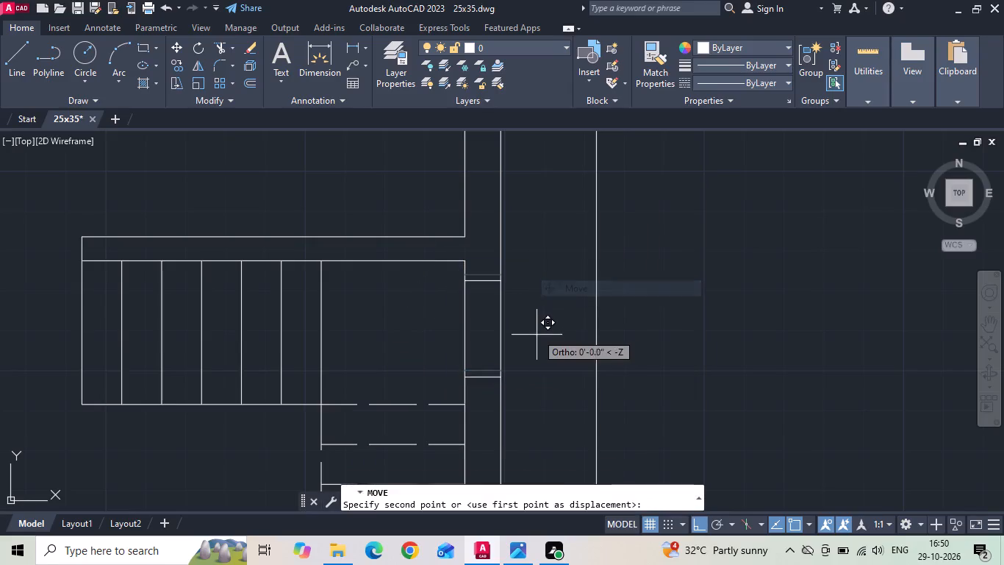
type("2.5")
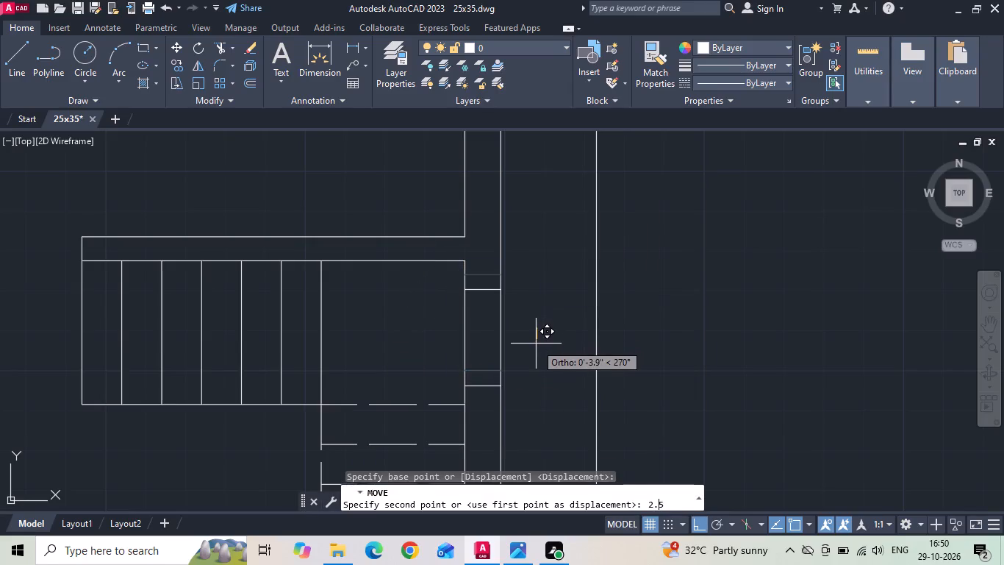
key("Return")
Draw a line across the thickness of the kitchen's outer side wall from the midpoint of its inner face.
scroll(534, 347, "down", 4)
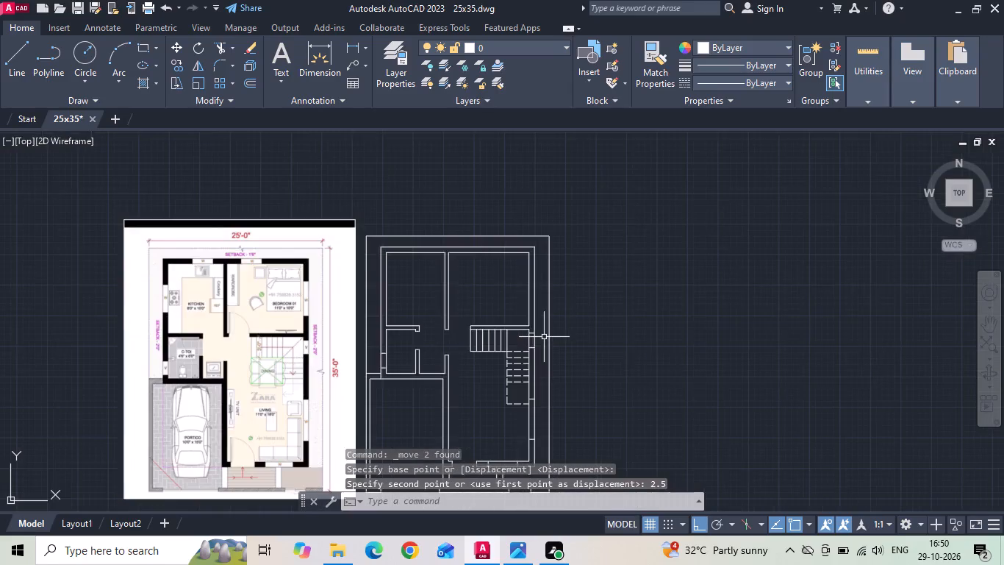
scroll(315, 319, "up", 1)
middle_click_drag(334, 320, 420, 342)
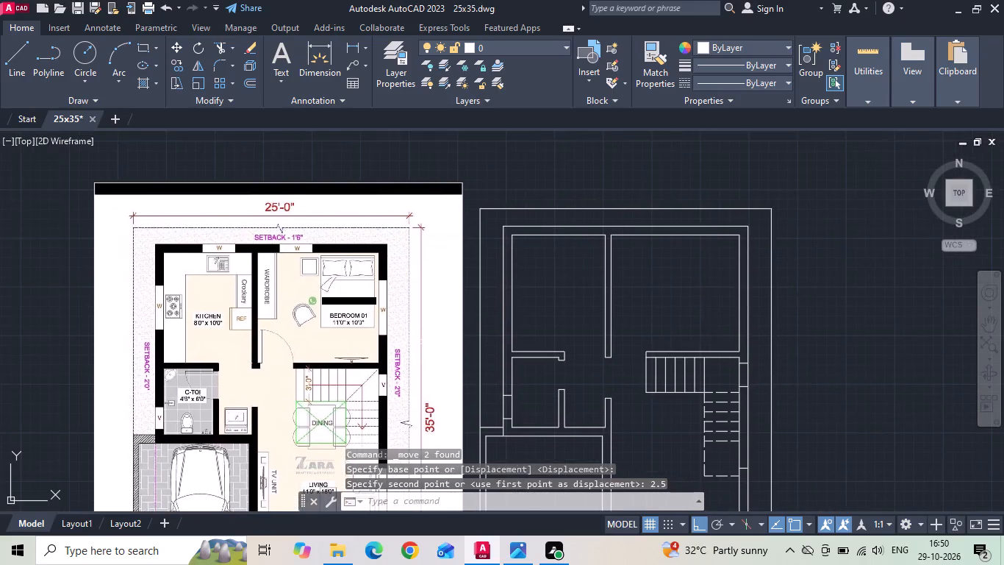
type("l")
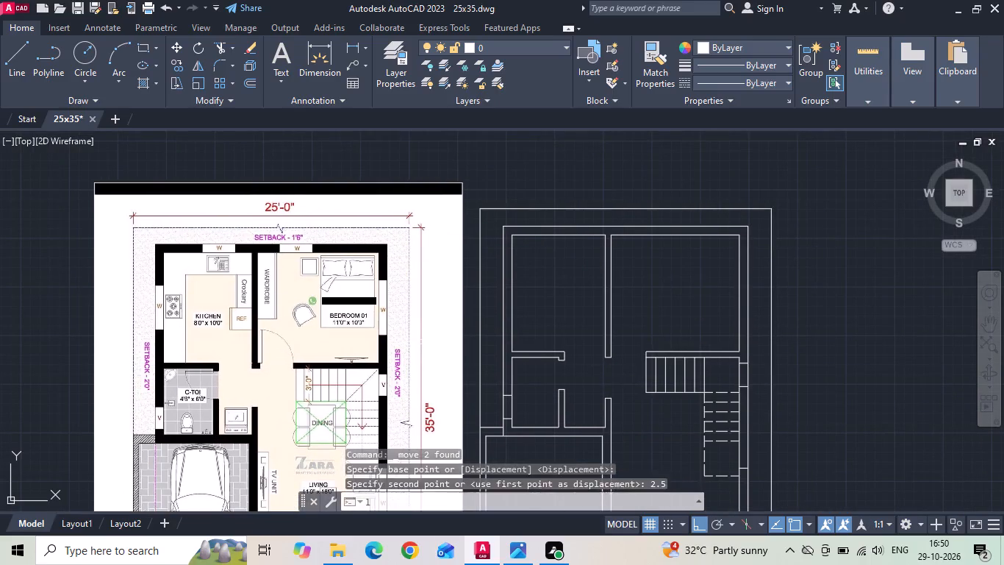
key("space")
left_click(517, 297)
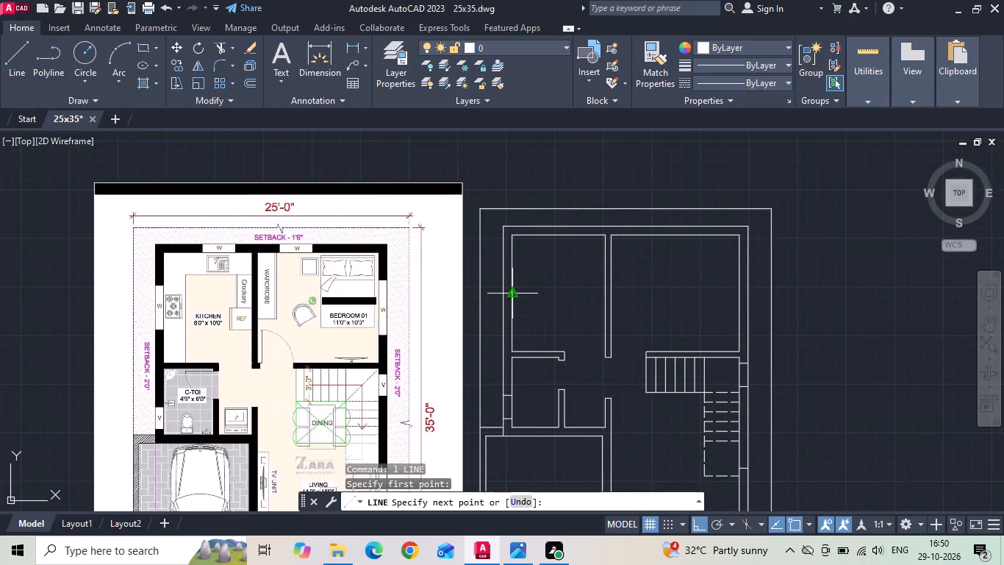
scroll(504, 298, "up", 2)
left_click(502, 282)
key("Escape")
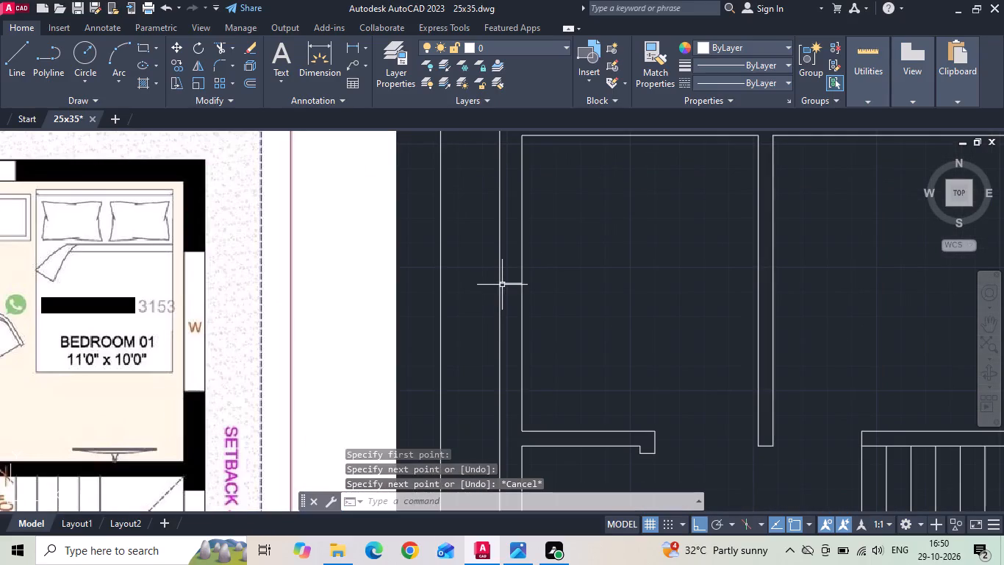
Offset the kitchen wall's centre line 24" to both sides to mark the window's two edges.
type("o 2")
type("4")
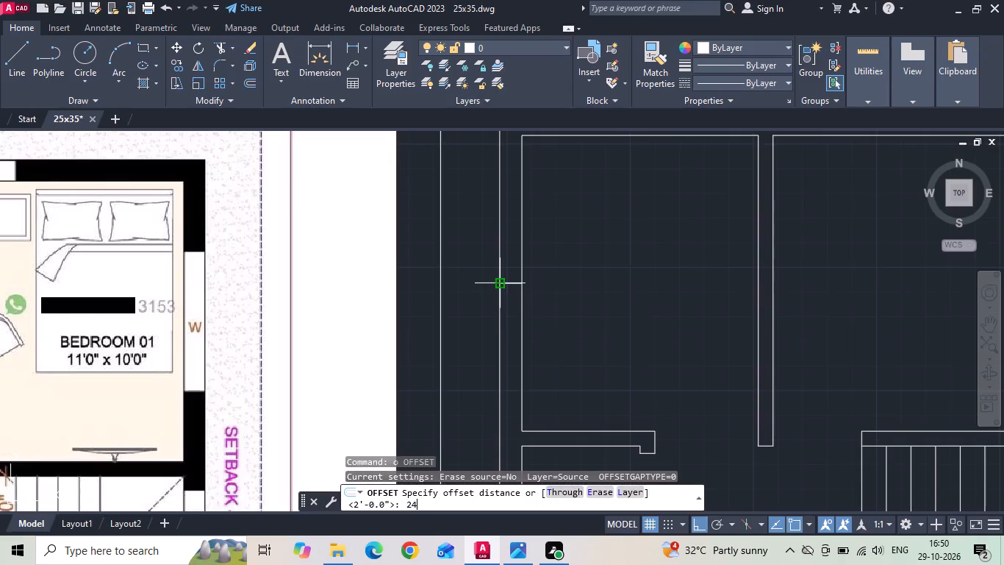
key("space")
left_click_drag(513, 284, 509, 266)
left_click(506, 244)
left_click_drag(509, 283, 510, 288)
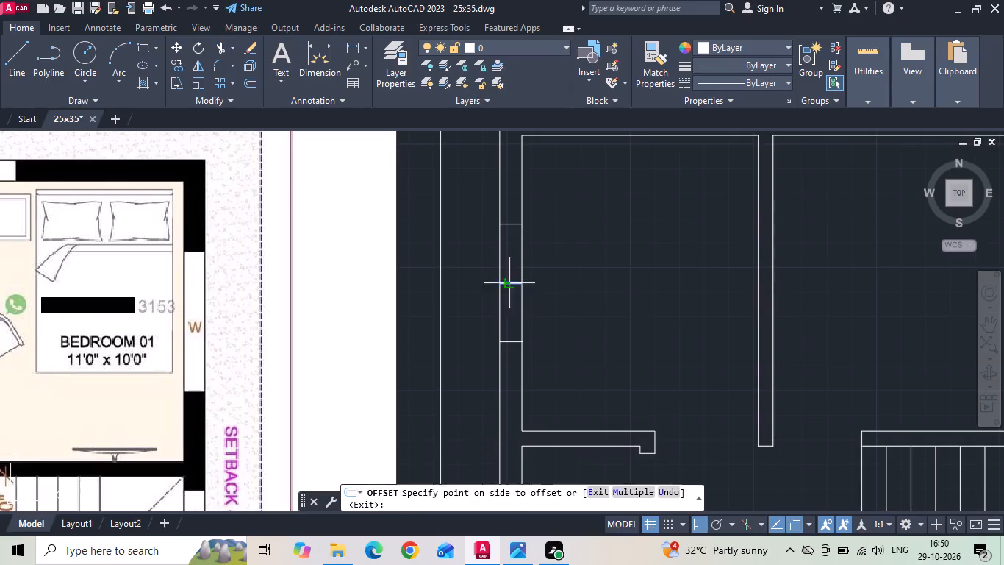
left_click_drag(510, 288, 510, 304)
left_click(509, 328)
key("Escape")
Delete the centre line between the kitchen window's two edge lines.
left_click(509, 280)
left_click(504, 296)
key("Delete")
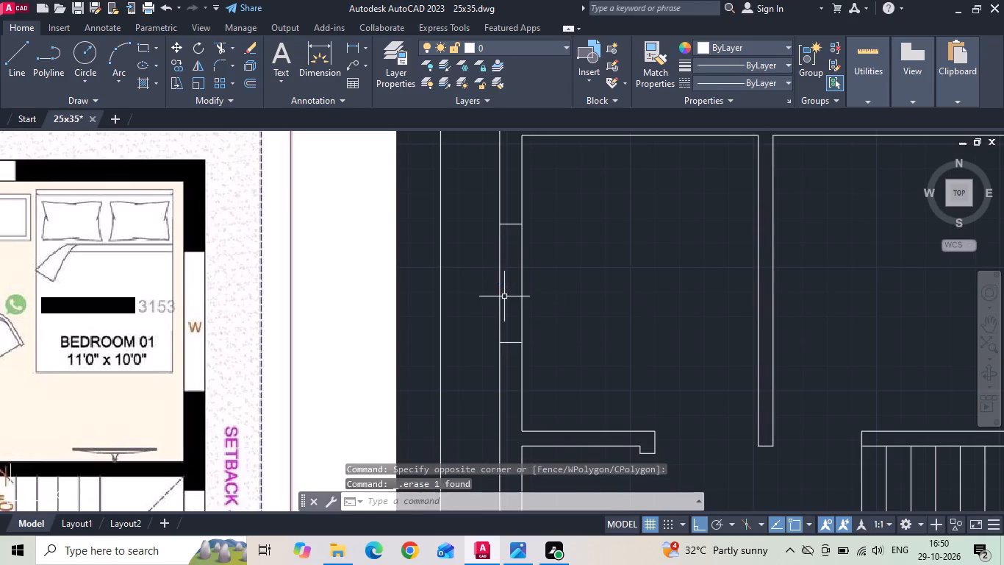
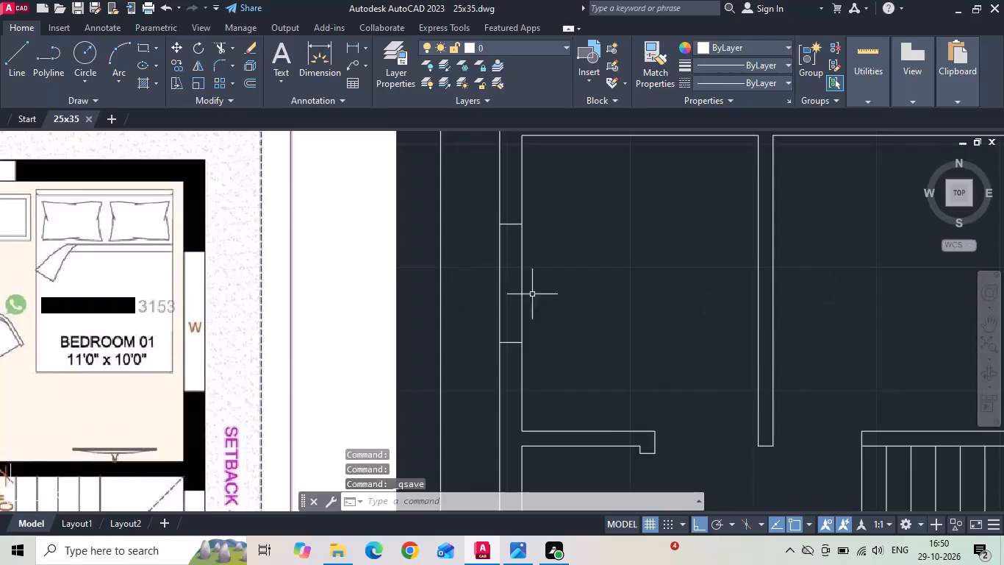
Draw a line across the thickness of the kitchen's rear outer wall from the midpoint of its inner face.
scroll(593, 347, "down", 2)
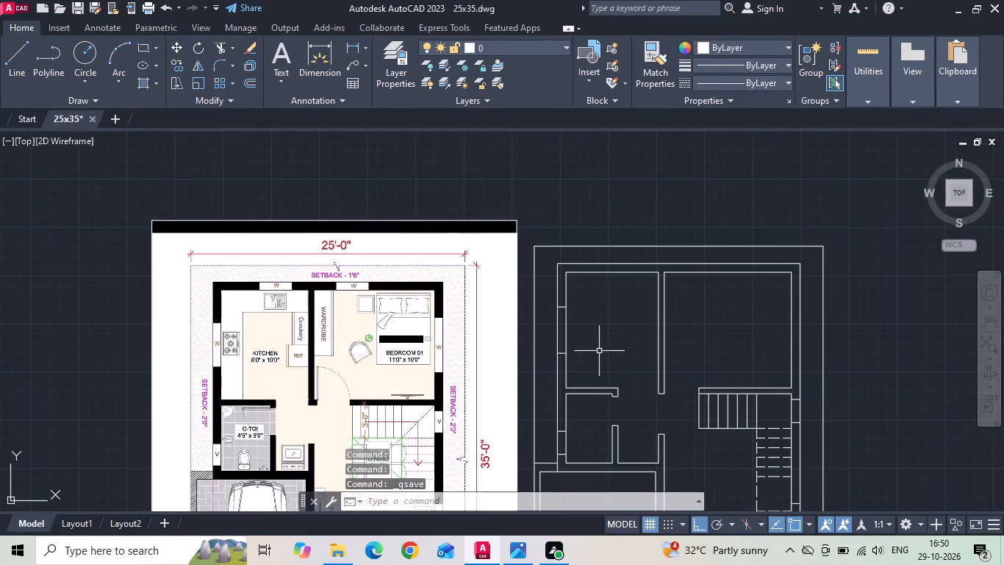
type("l")
key("space")
scroll(628, 266, "up", 1)
left_click(603, 277)
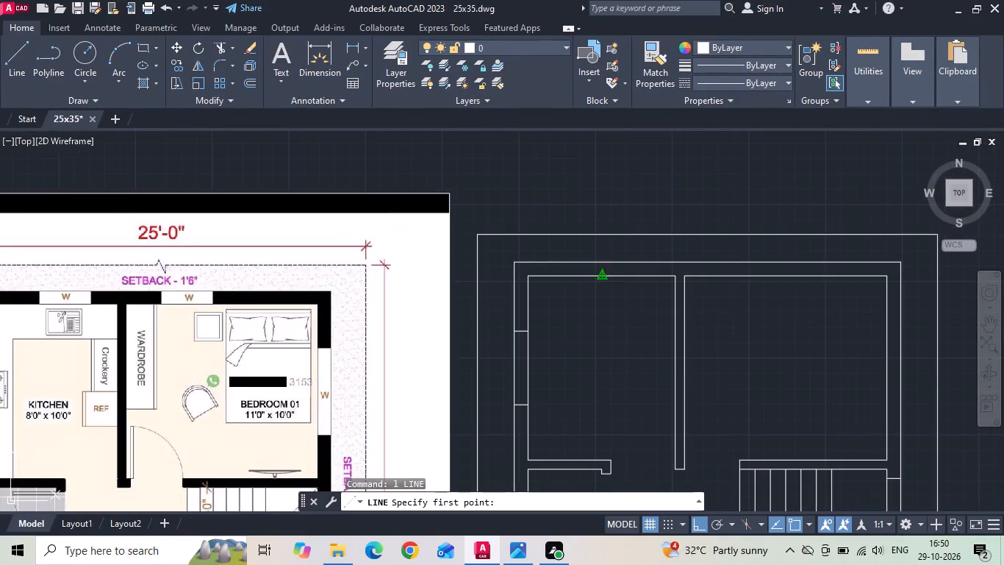
left_click(601, 266)
key("Escape")
Offset the kitchen rear wall's centre line 1'6" to both sides to mark the window's two edges.
type("o")
key("space")
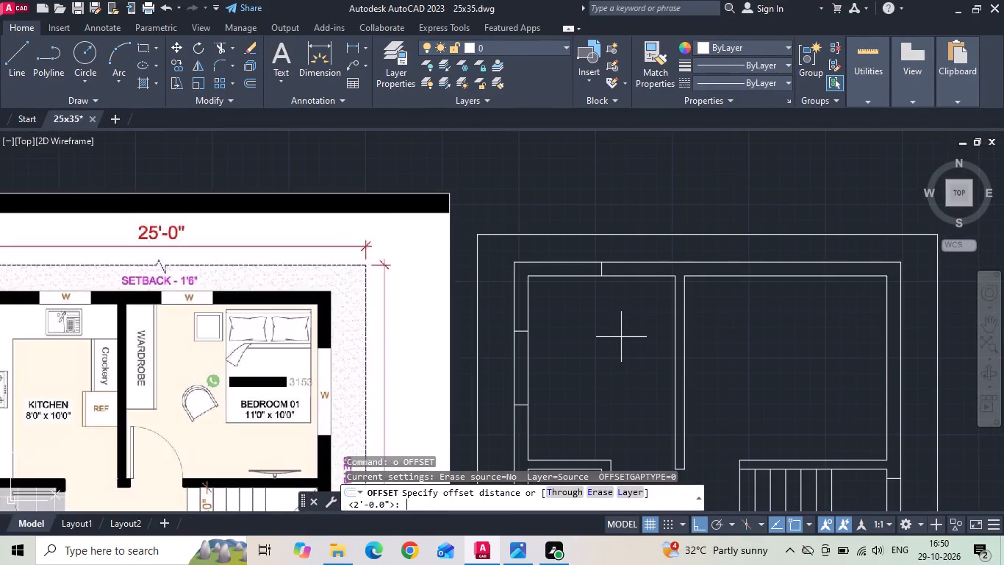
key("1")
type("'6")
key("space")
scroll(610, 291, "up", 1)
left_click_drag(595, 255, 575, 260)
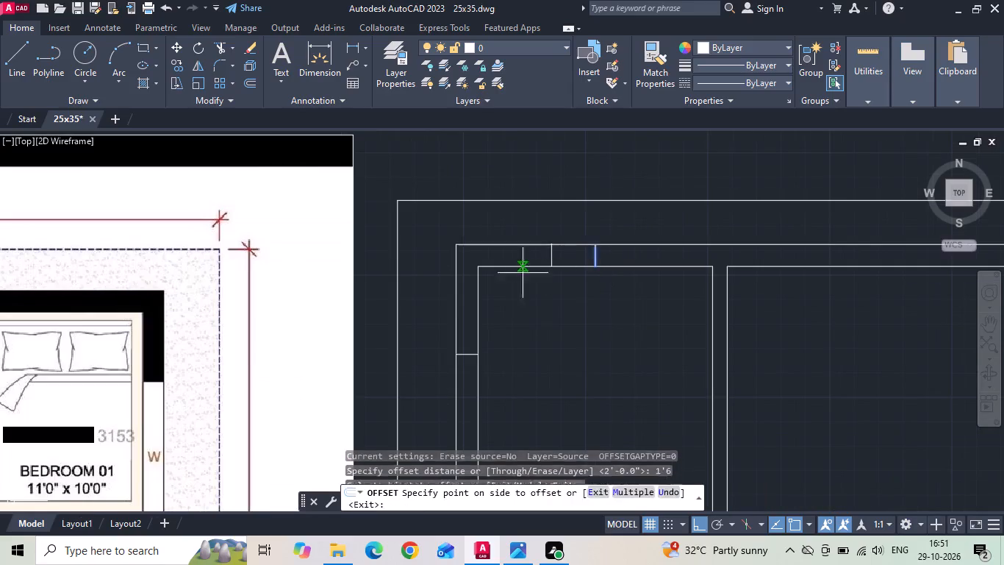
left_click(498, 274)
left_click(595, 252)
left_click(656, 252)
key("Escape")
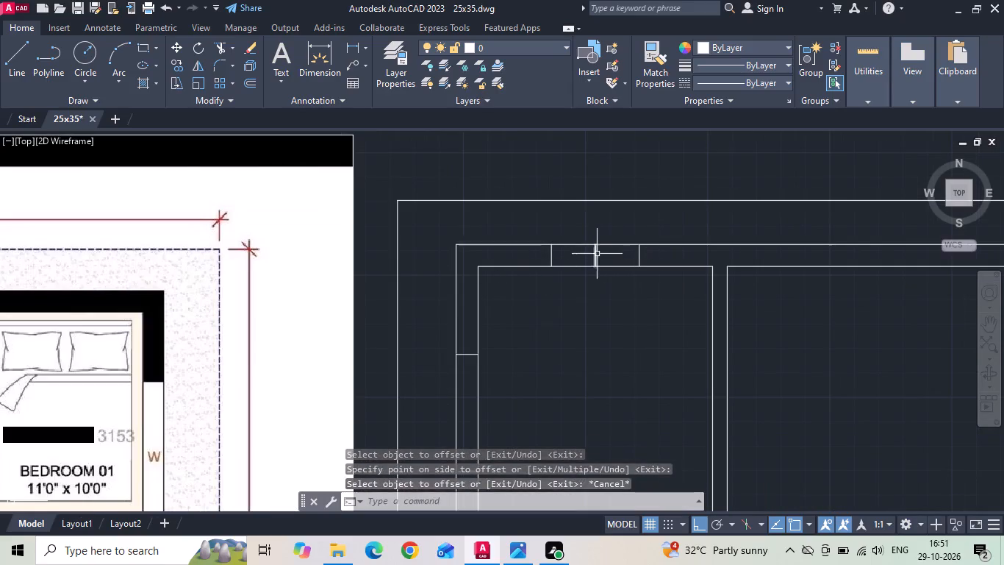
Delete the centre line between the kitchen rear window's two edge lines.
left_click(597, 254)
key("Delete")
scroll(613, 319, "down", 1)
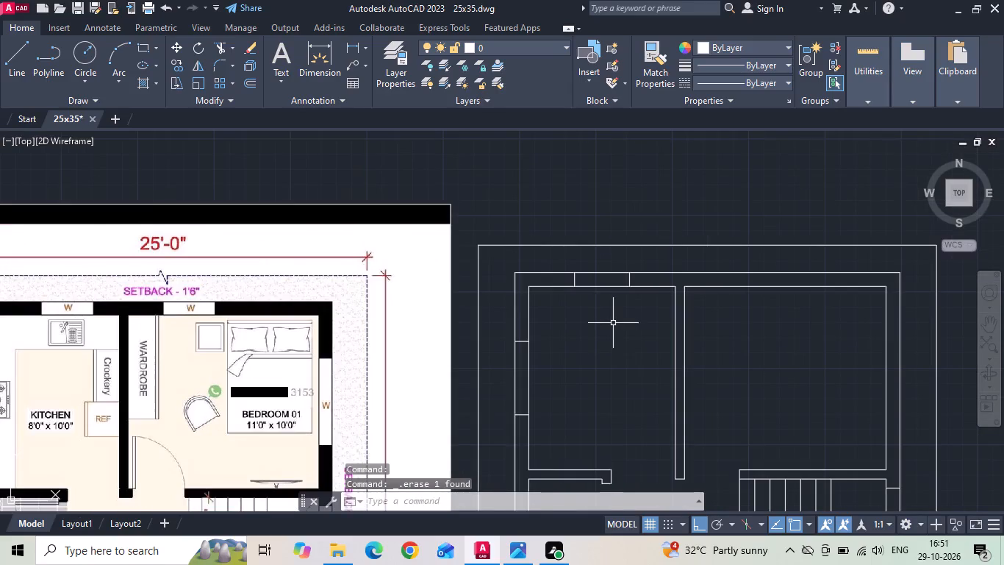
Measure the distance from the kitchen rear window's edge to the inner corner at the bedroom partition wall.
scroll(606, 315, "down", 1)
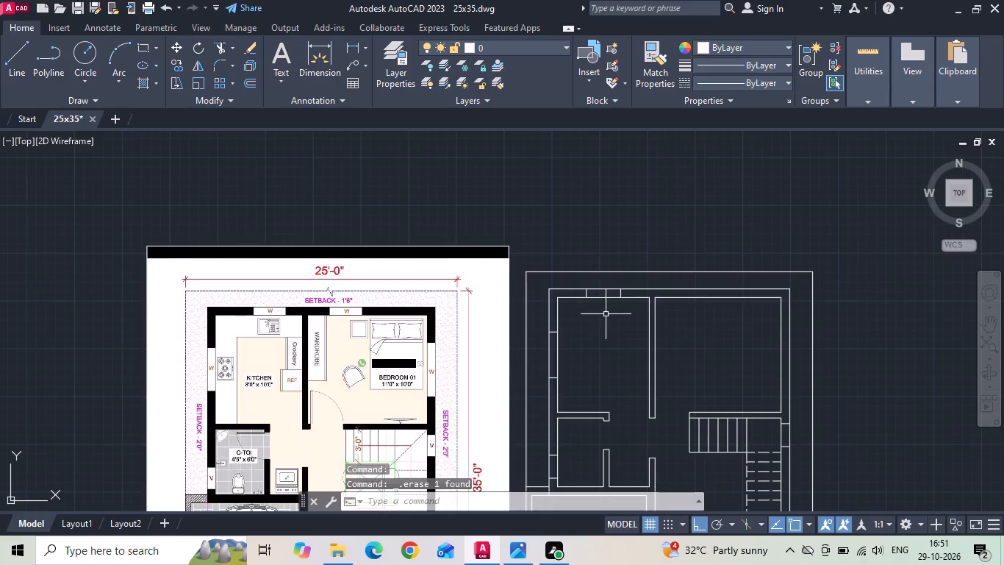
left_click(351, 48)
scroll(640, 299, "up", 3)
left_click_drag(556, 291, 562, 296)
left_click(673, 291)
key("Escape")
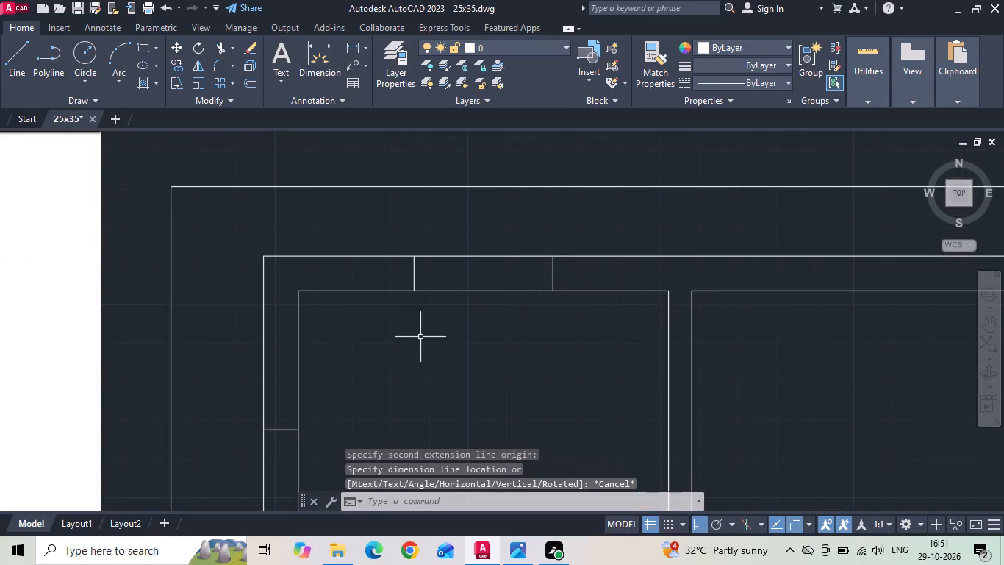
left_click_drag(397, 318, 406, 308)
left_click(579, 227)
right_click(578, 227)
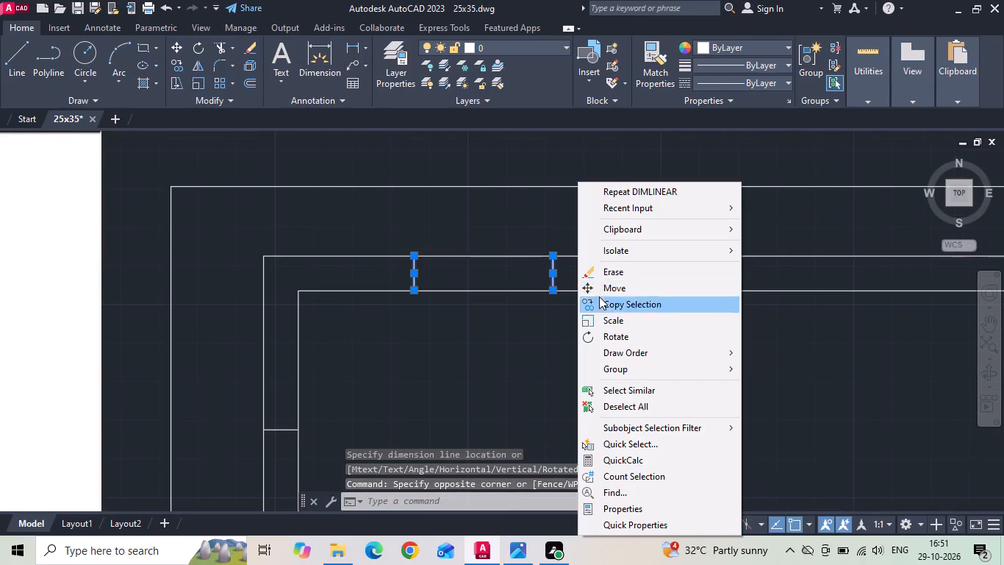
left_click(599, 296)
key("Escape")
Move the kitchen rear window's two edge lines 6" along the wall toward the bedroom partition.
left_click_drag(353, 382, 367, 358)
left_click(565, 238)
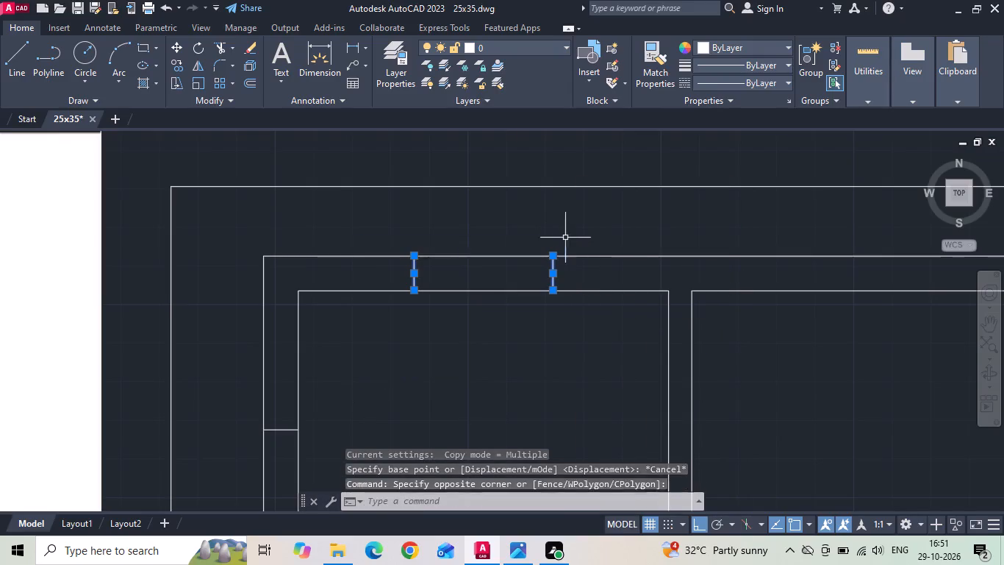
right_click(565, 237)
left_click(592, 291)
left_click(494, 388)
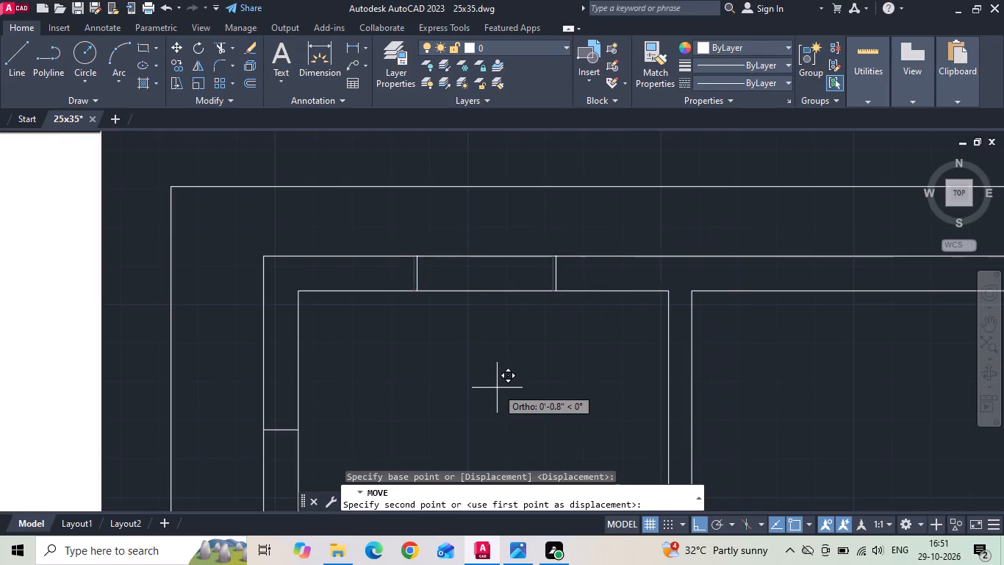
type("6")
key("space")
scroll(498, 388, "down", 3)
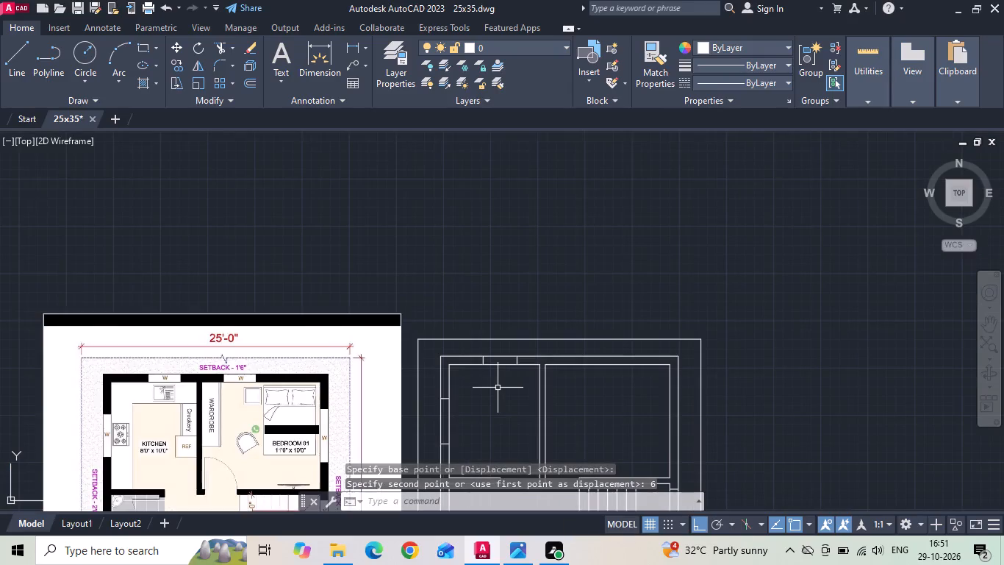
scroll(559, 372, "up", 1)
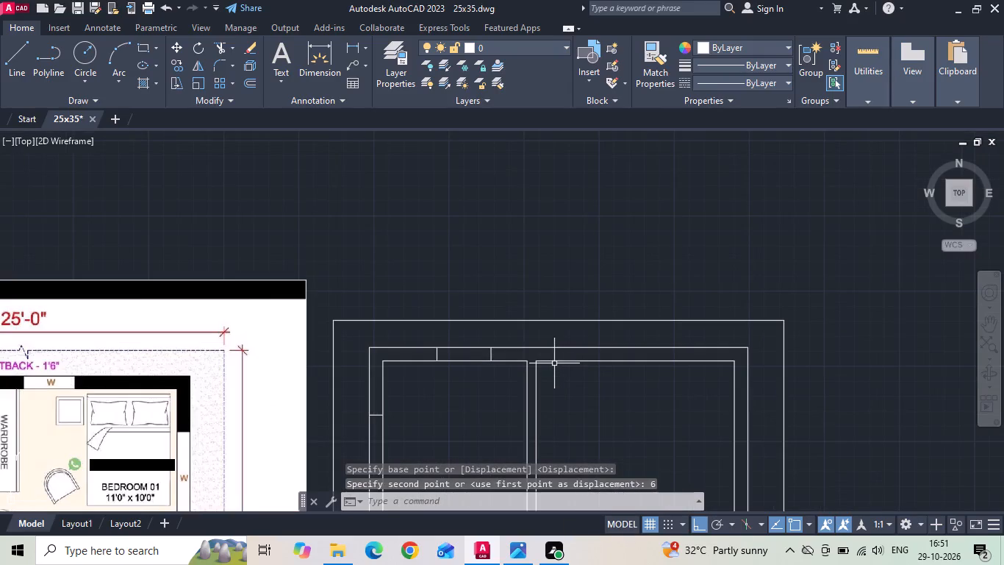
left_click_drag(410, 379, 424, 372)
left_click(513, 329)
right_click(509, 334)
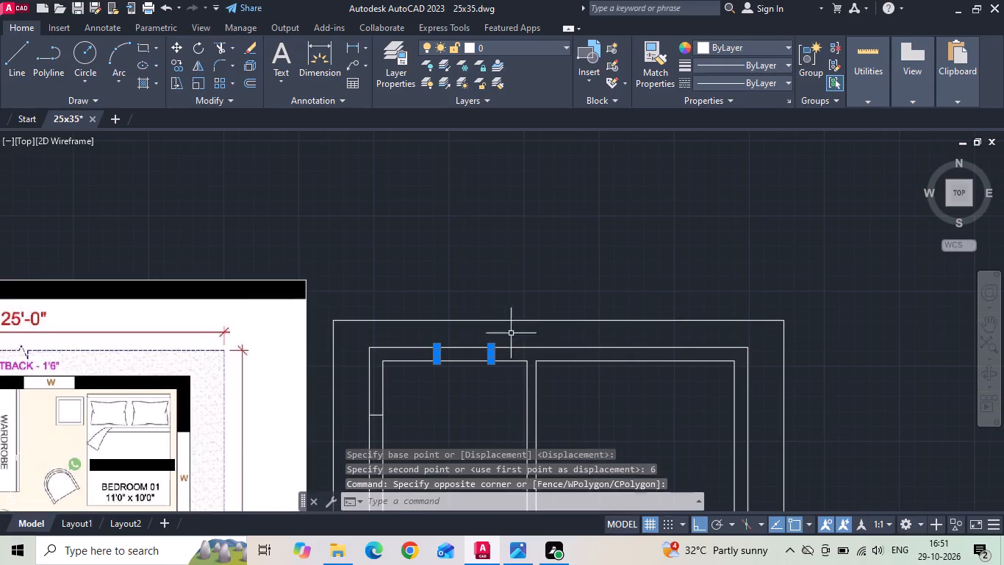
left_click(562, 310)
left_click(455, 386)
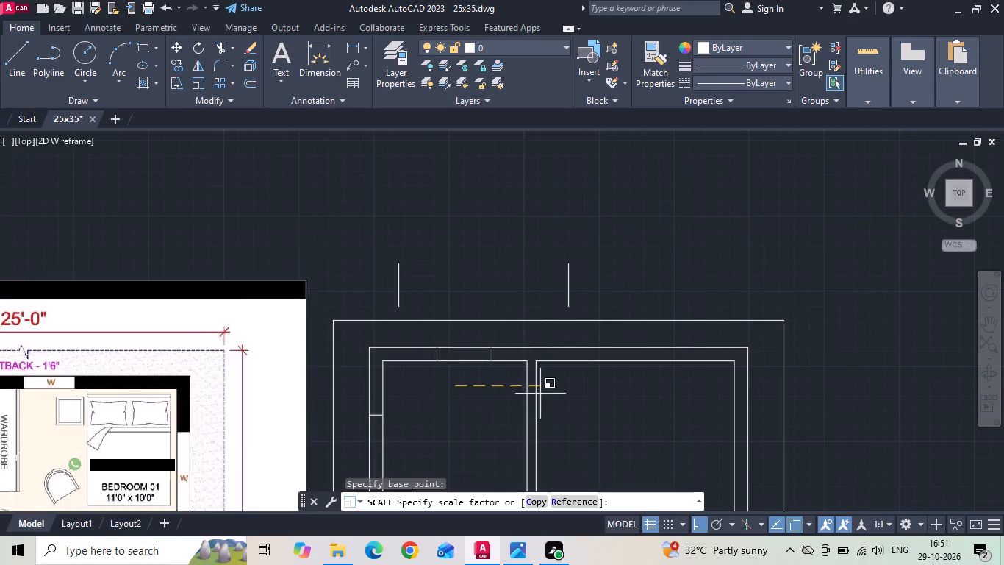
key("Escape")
Copy the kitchen rear window's two edge lines along the rear wall to the bedroom.
left_click_drag(417, 387, 426, 377)
left_click(507, 338)
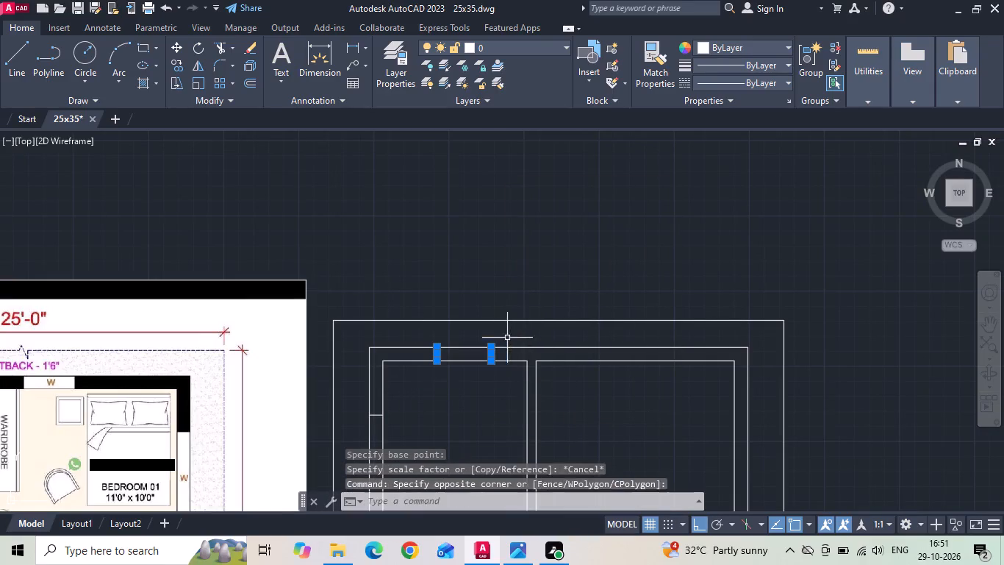
right_click(508, 338)
left_click(564, 309)
left_click(589, 413)
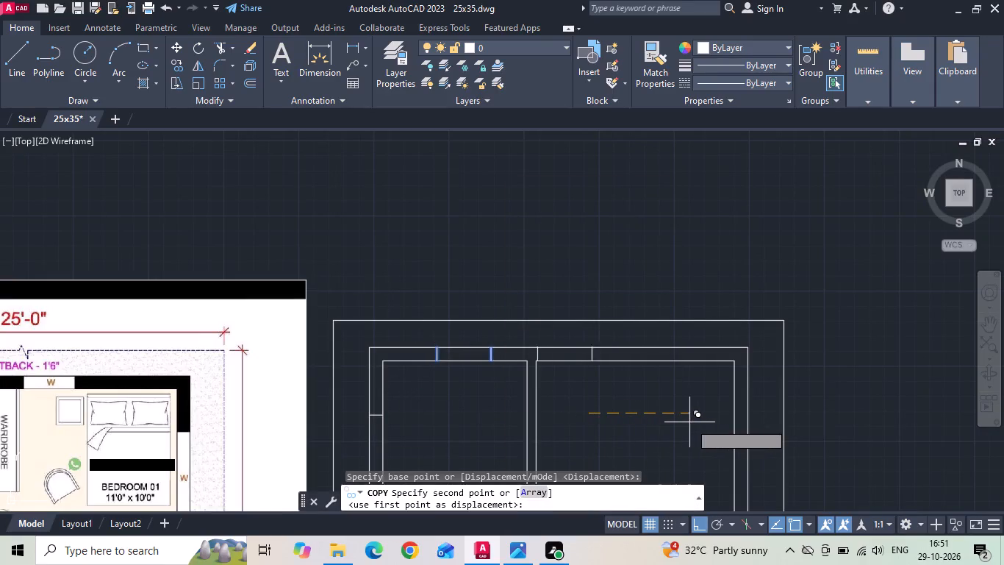
left_click(702, 423)
key("Escape")
Offset the kitchen-bedroom partition wall's bedroom-side face 18" into the bedroom.
type("o 18")
key("space")
middle_click_drag(542, 394, 539, 335)
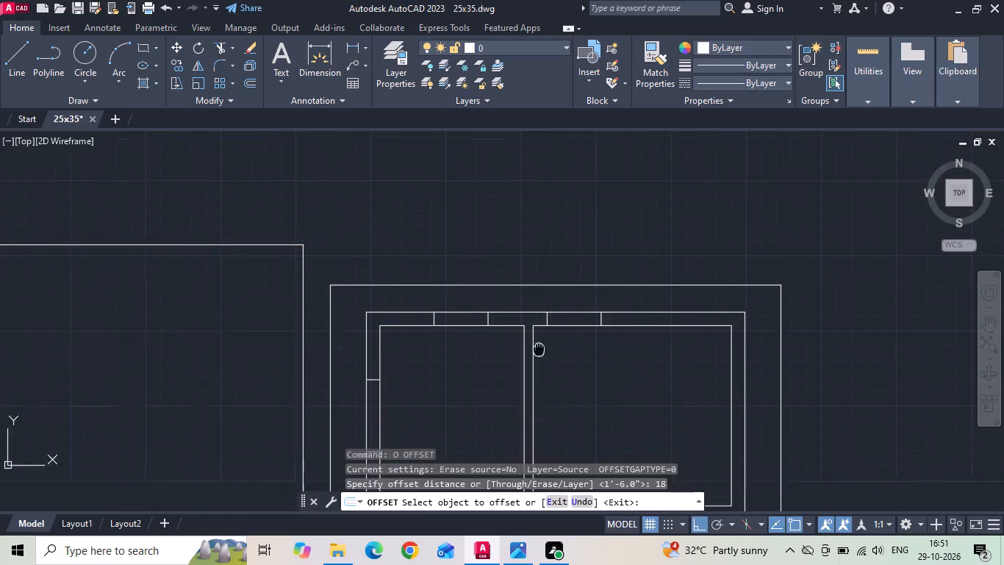
middle_click_drag(539, 335, 539, 330)
left_click_drag(534, 356, 542, 352)
left_click(593, 329)
scroll(596, 292, "up", 2)
key("Escape")
Move the bedroom rear window's two edge lines so the edge nearest the partition aligns with the offset line.
left_click_drag(461, 265, 462, 274)
left_click(684, 330)
right_click(684, 331)
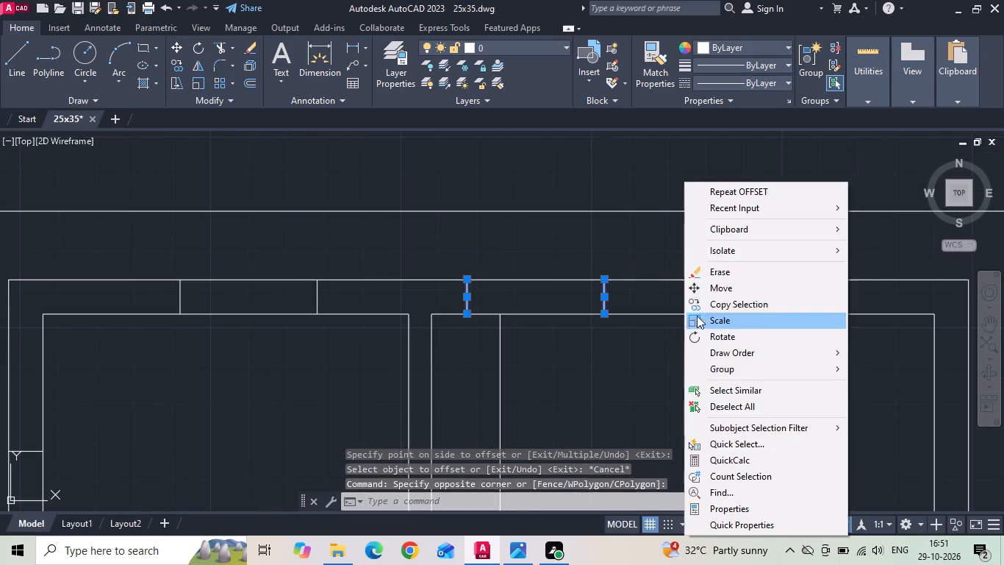
left_click(720, 291)
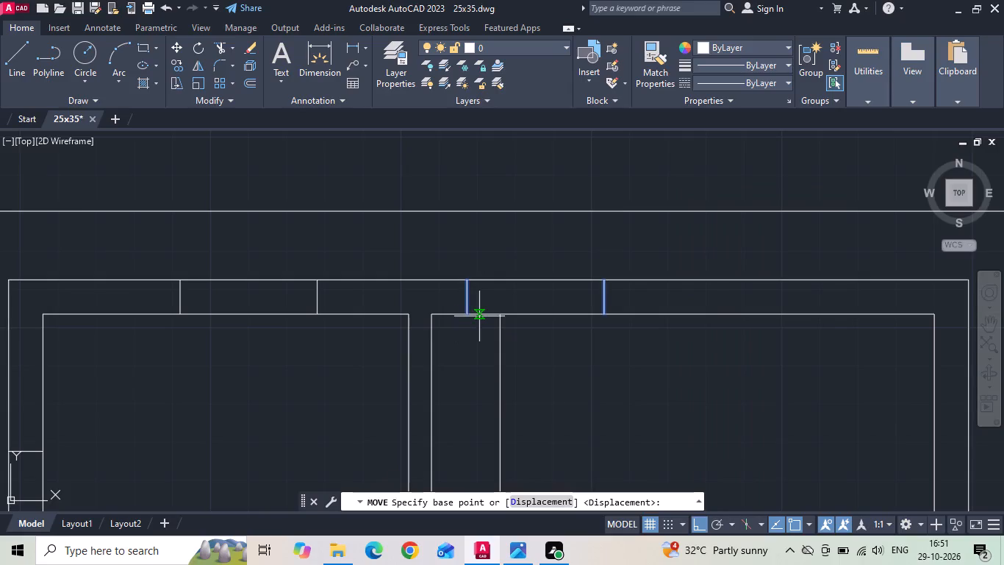
left_click(465, 314)
left_click(503, 310)
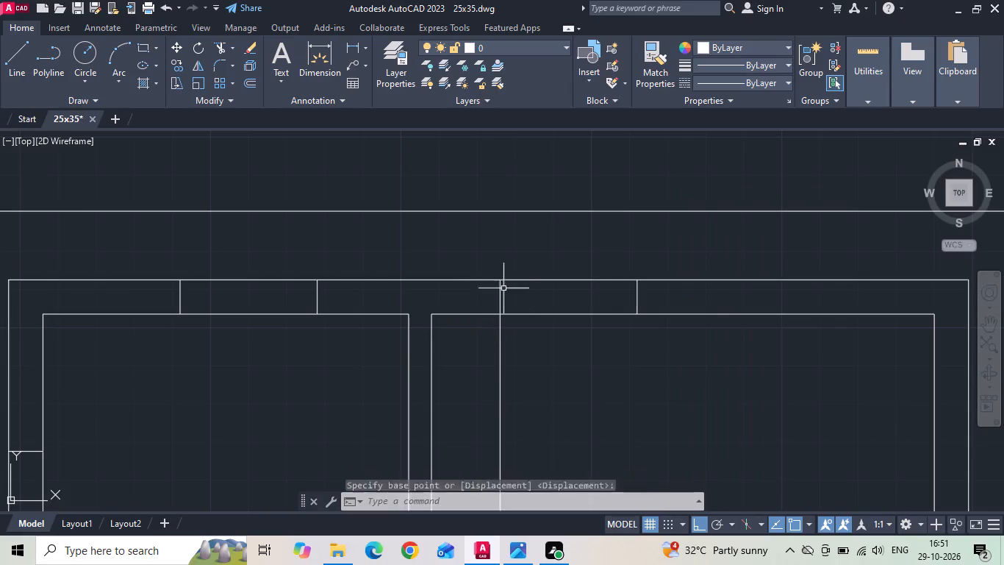
Move the bedroom rear window's two edge lines 6" along the rear wall, away from the kitchen partition.
left_click_drag(495, 266, 510, 285)
left_click(717, 334)
right_click(715, 334)
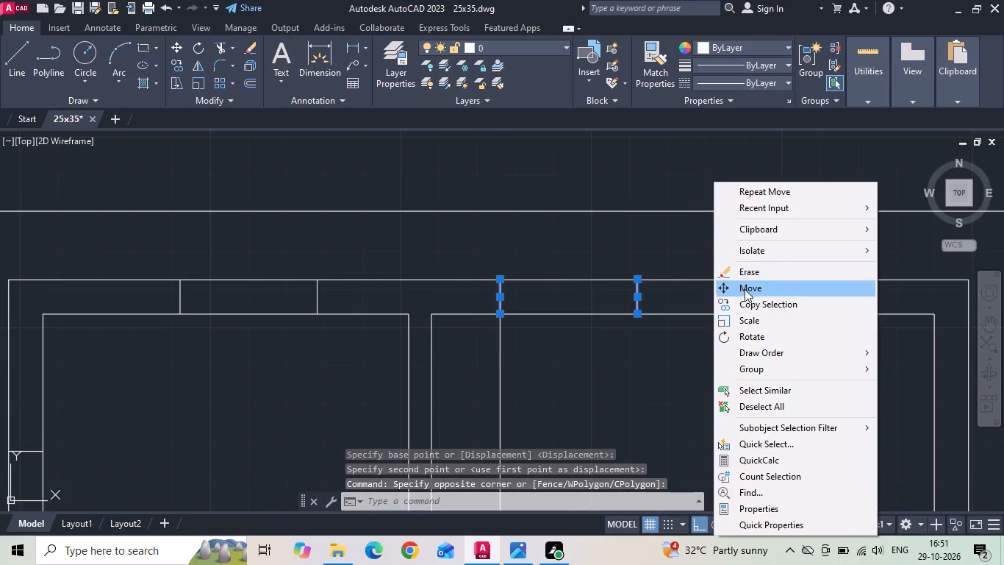
left_click(745, 289)
left_click(661, 408)
key("6")
key("space")
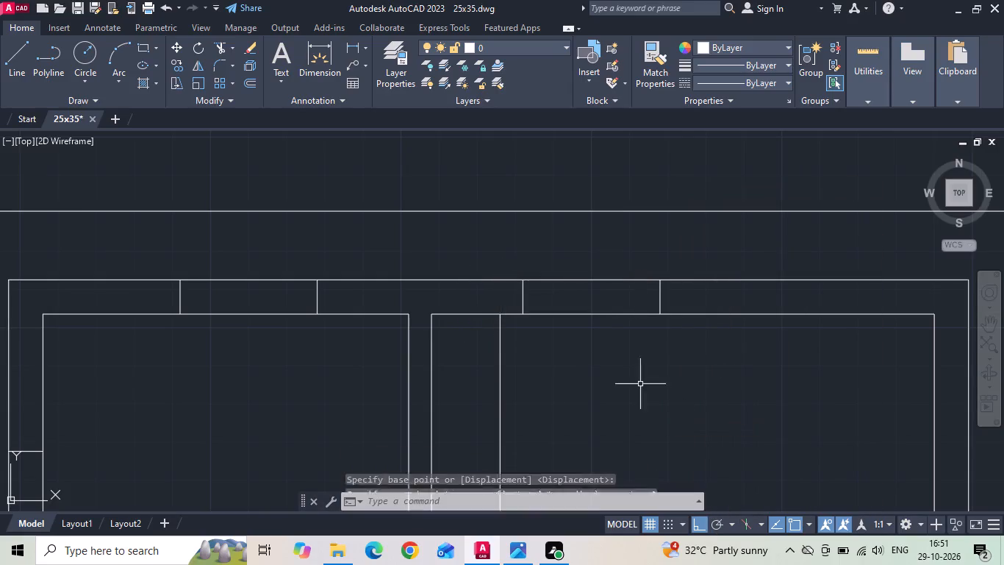
Draw a line across the bedroom's outer side wall from the midpoint of its inner face, extending past the outer face.
scroll(539, 302, "down", 2)
middle_click_drag(551, 377, 559, 328)
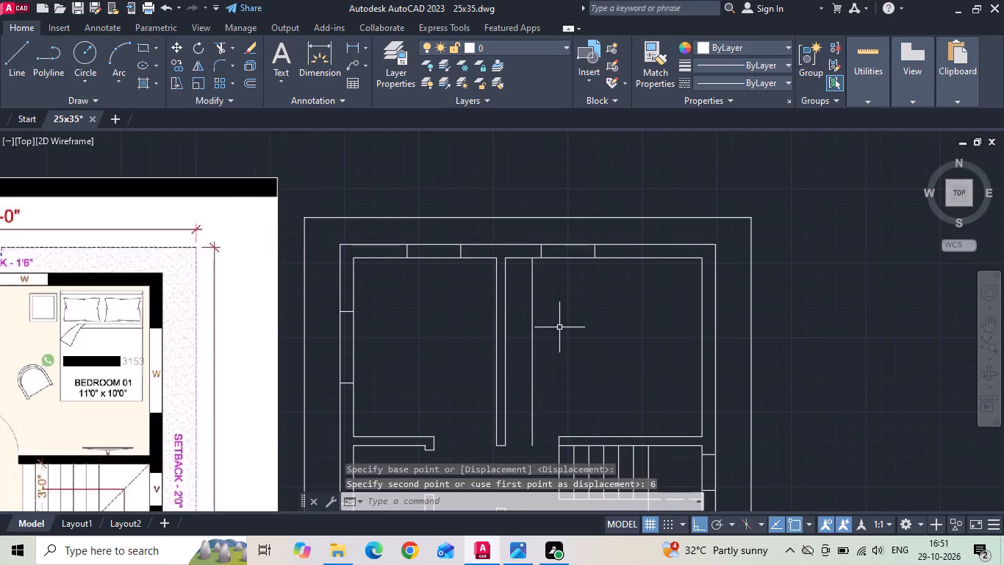
scroll(559, 328, "down", 1)
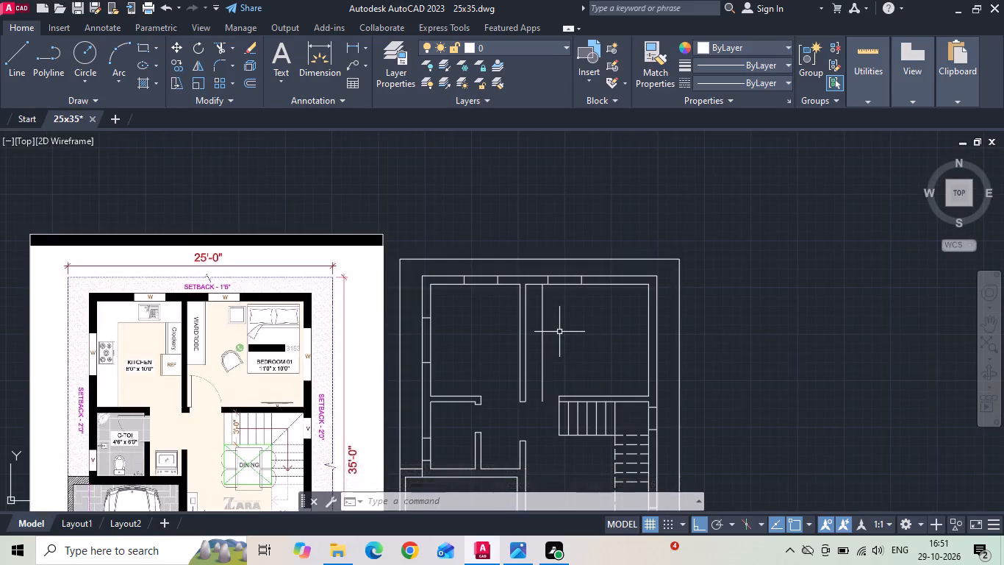
type("l")
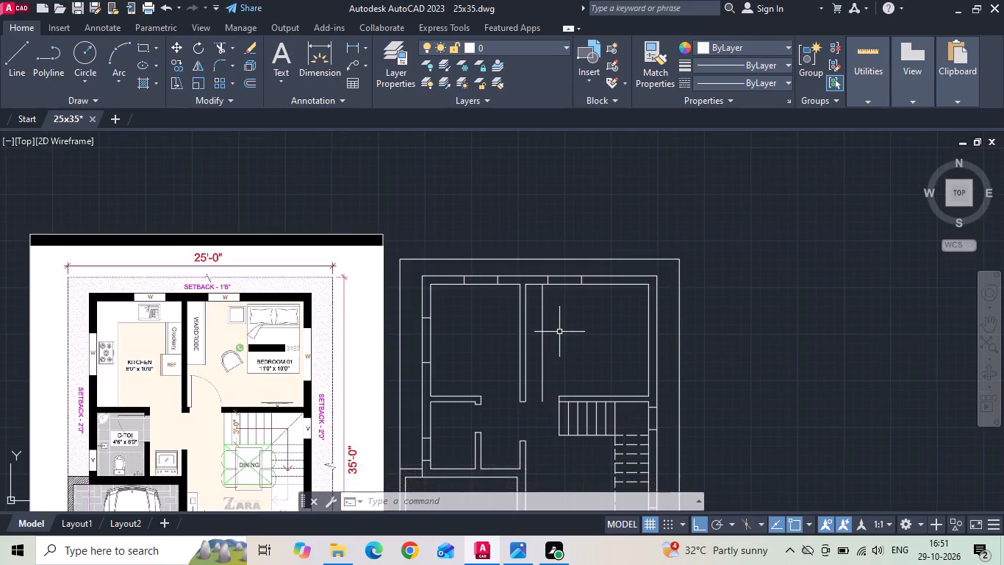
key("space")
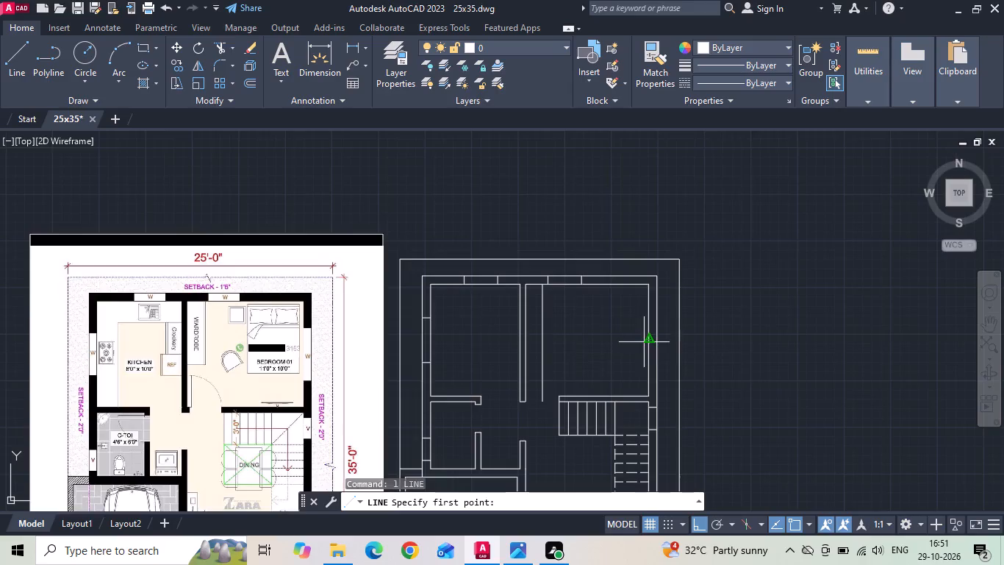
left_click(644, 342)
scroll(668, 345, "up", 2)
left_click(659, 334)
key("Escape")
Offset the bedroom side wall's centre line 2'6" to both sides to mark the window's two edges.
type("o 2")
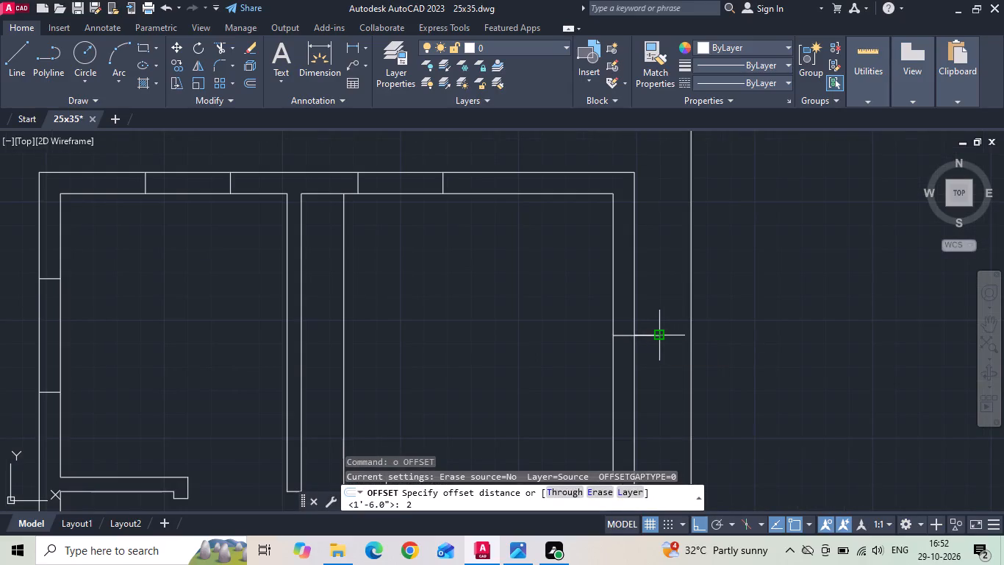
key("apostrophe")
type("6")
key("space")
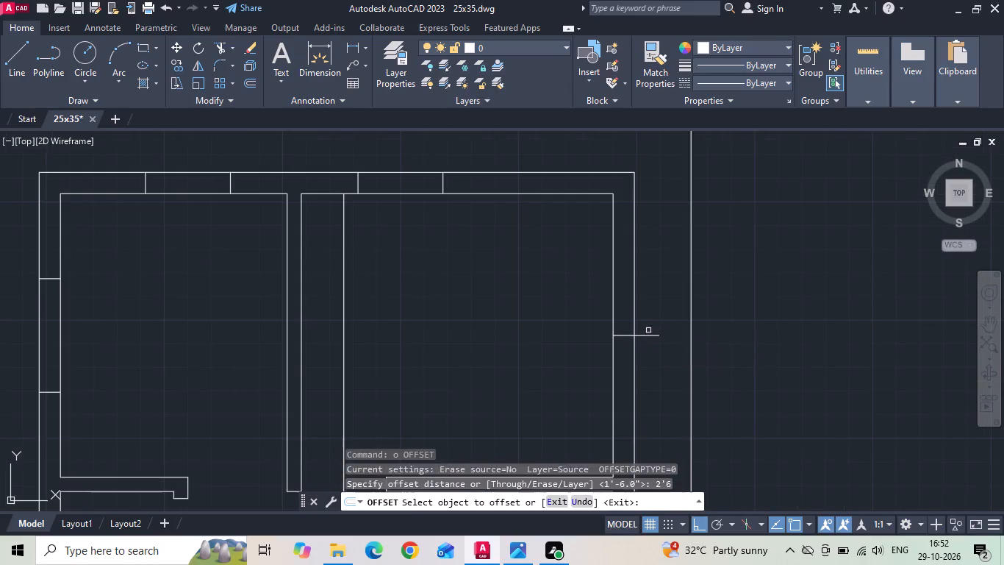
left_click_drag(643, 335, 641, 327)
left_click(640, 279)
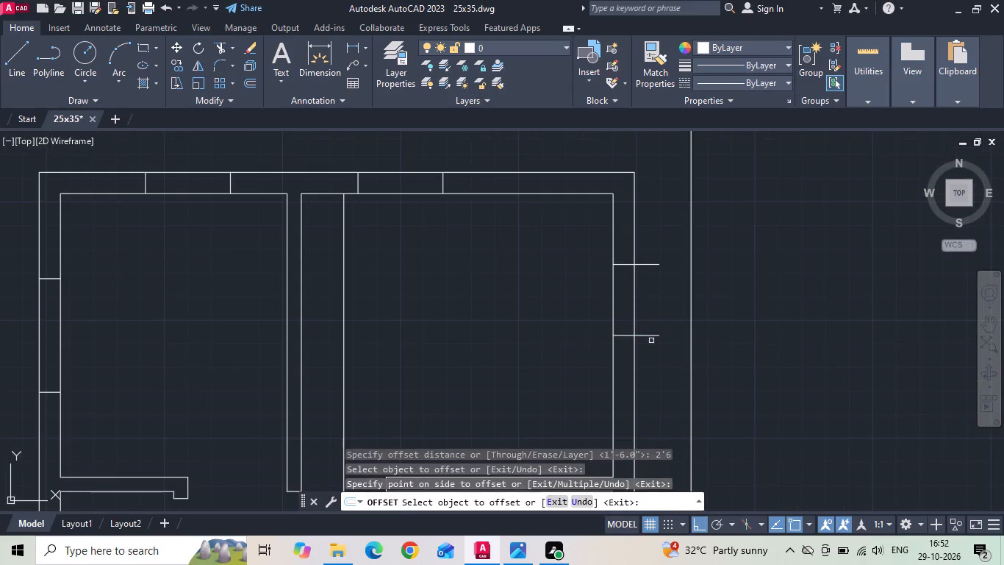
left_click(651, 338)
left_click(651, 360)
key("Escape")
Delete the centre line between the bedroom side window's two edge lines.
left_click(628, 335)
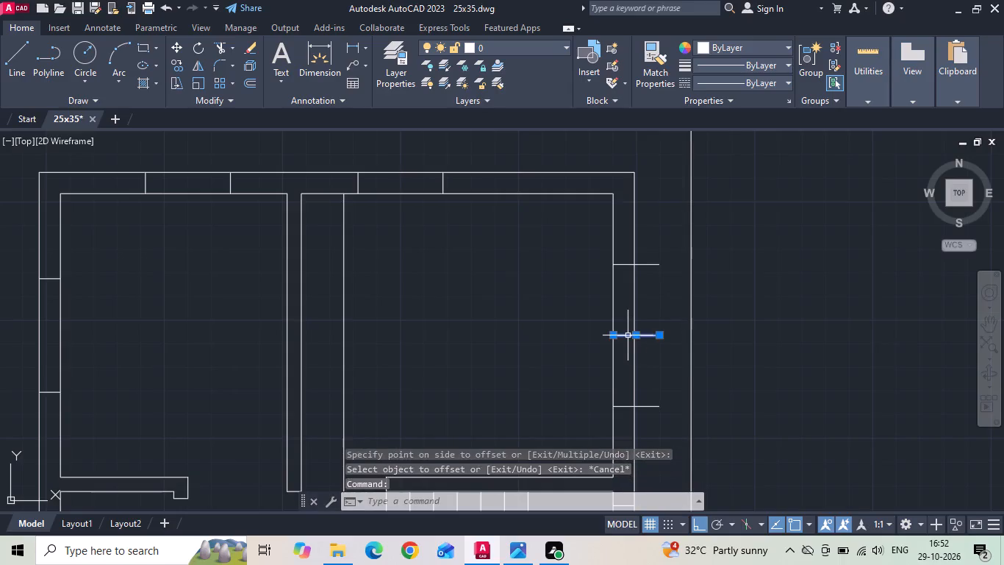
key("Delete")
Trim the overhanging ends of the bedroom side window's two edge lines at the wall's outer face.
type("tr")
key("space")
key("space")
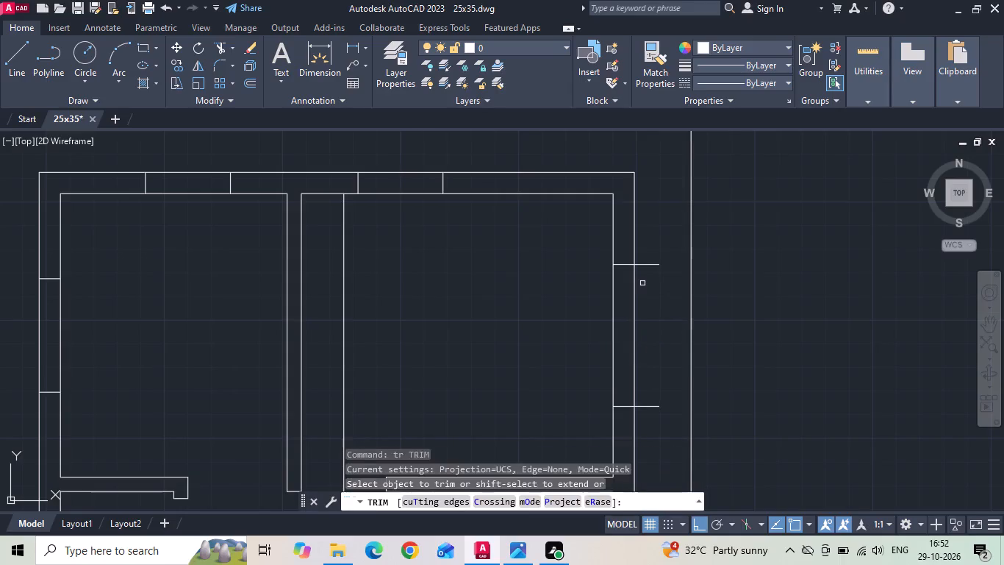
left_click_drag(653, 257, 656, 291)
left_click(653, 423)
scroll(519, 303, "down", 2)
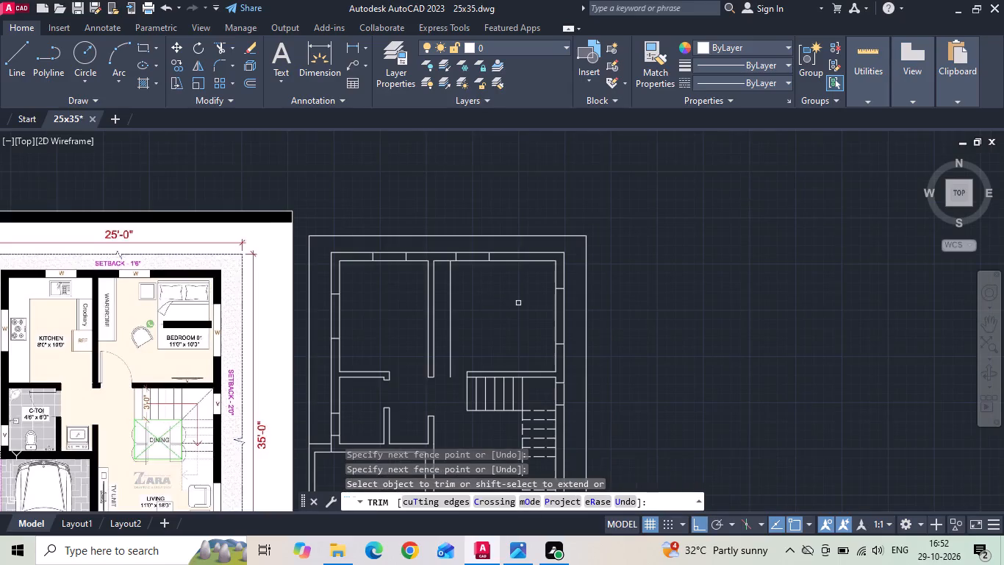
key("Escape")
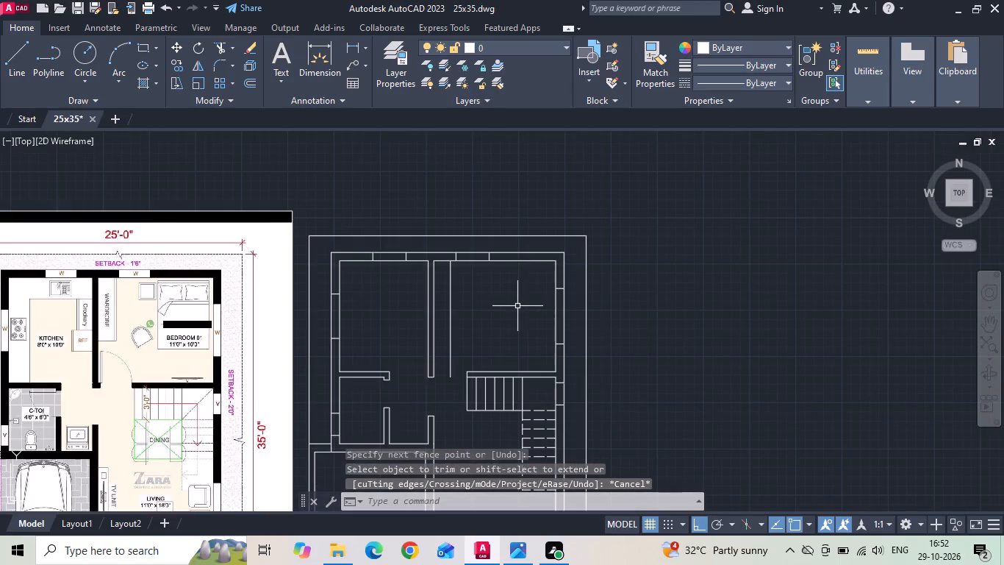
Save the drawing.
key("ctrl+s")
key("ctrl+s")
Add single-line text labels V and W, one below the other, in the toilet's ventilator opening, 5" high at 0 rotation.
middle_click_drag(511, 327, 511, 287)
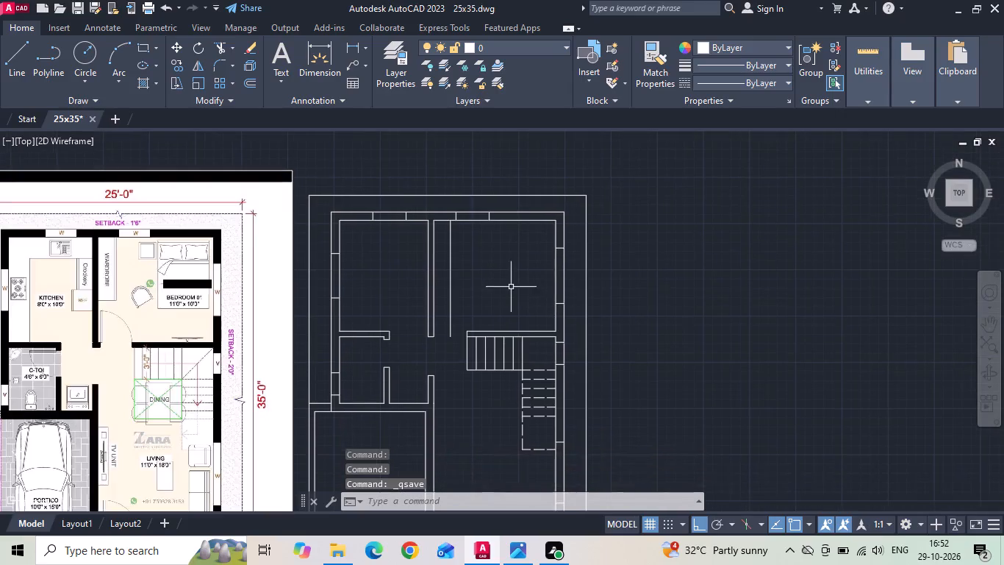
scroll(511, 291, "down", 1)
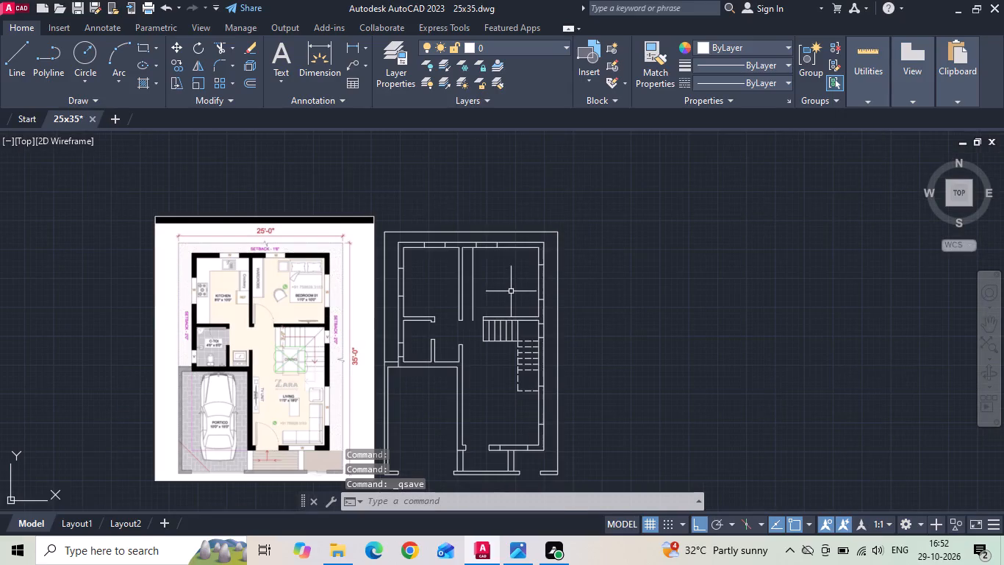
type("text")
key("space")
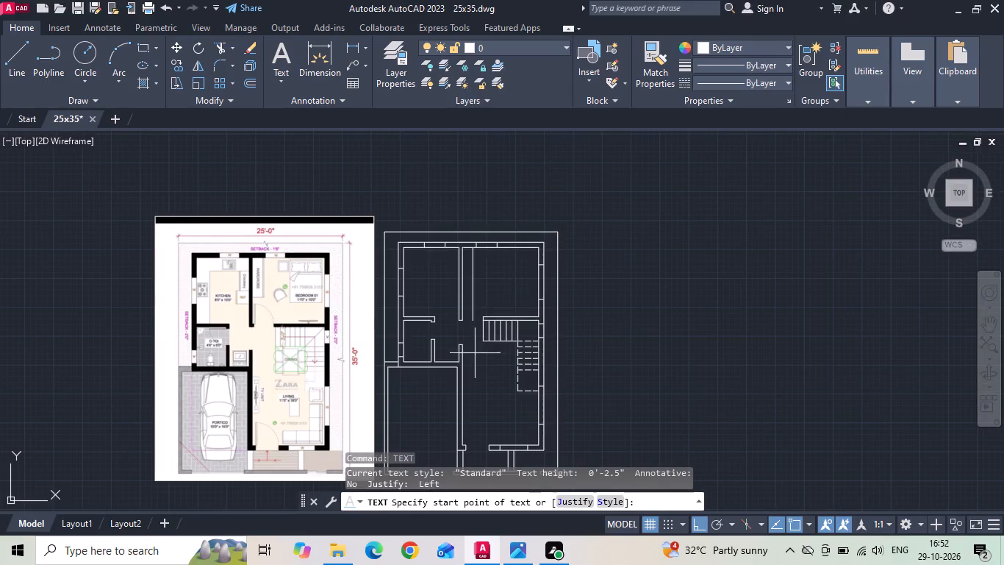
scroll(429, 347, "up", 4)
scroll(337, 360, "up", 2)
left_click_drag(321, 296, 321, 319)
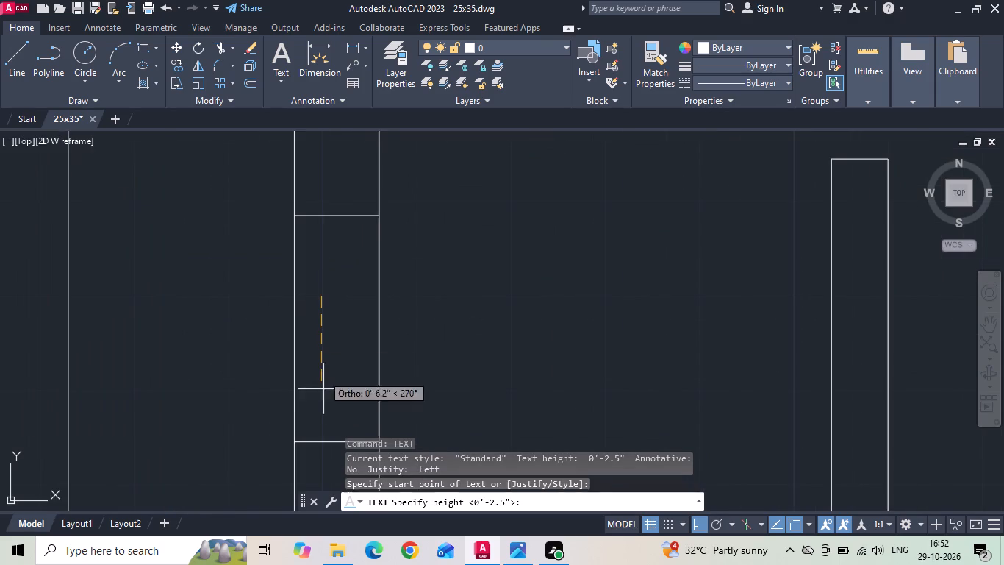
type("5")
key("space")
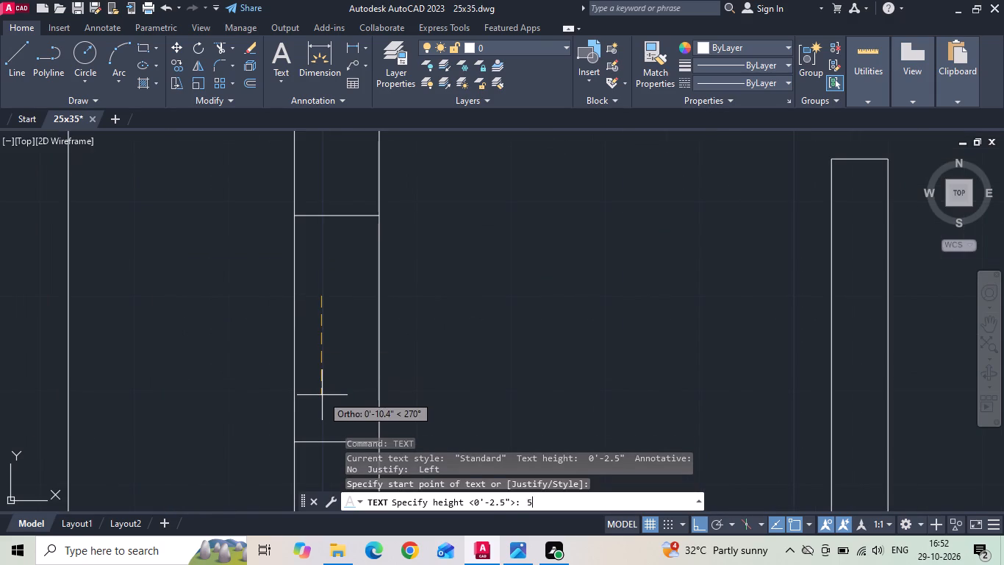
type("0")
key("space")
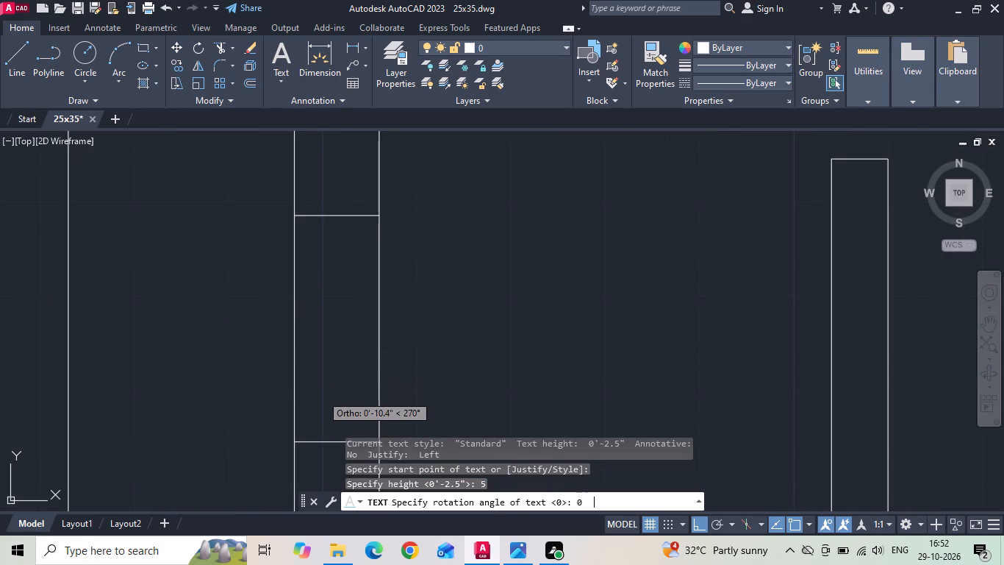
key("v")
left_click(321, 394)
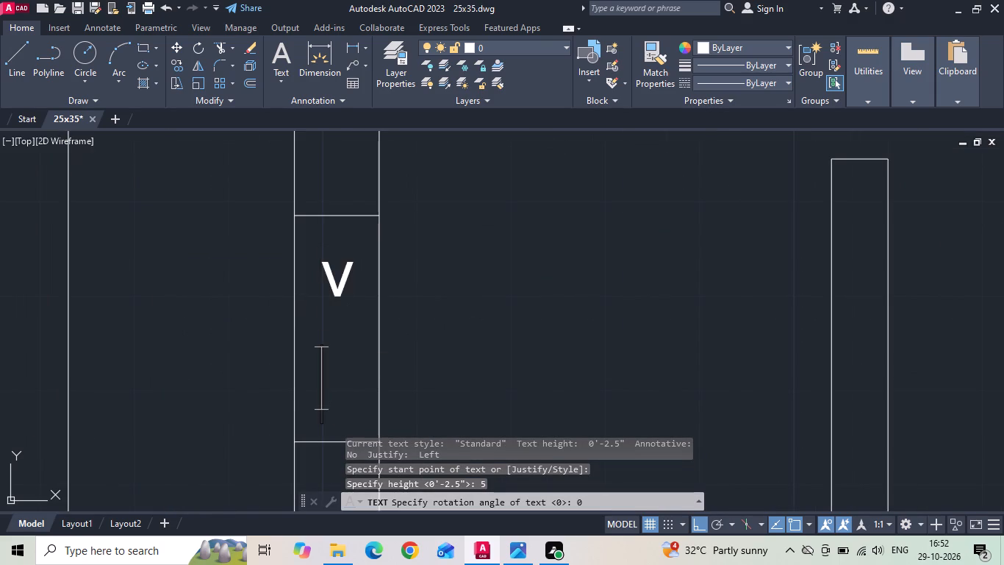
key("w")
scroll(321, 394, "down", 5)
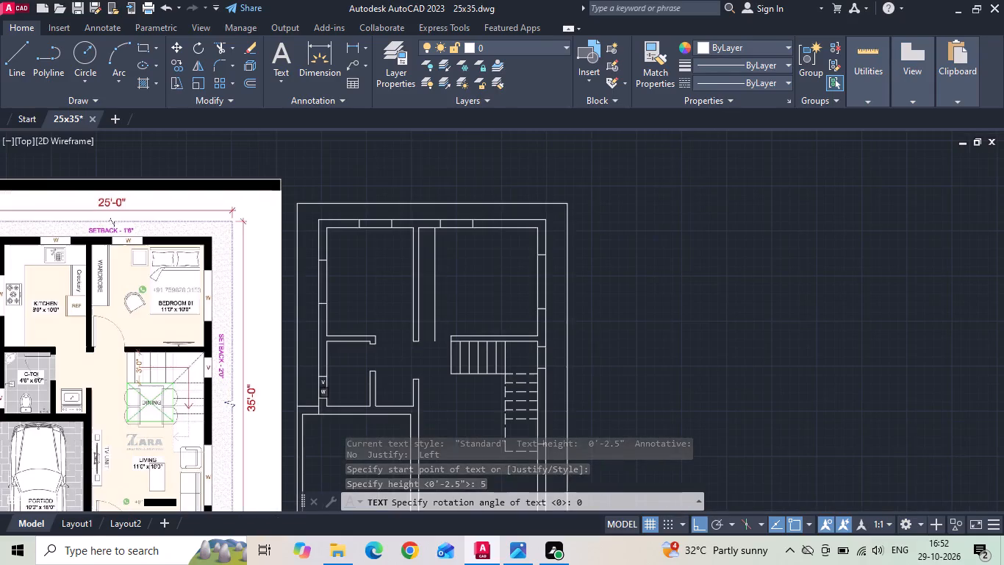
left_click(362, 369)
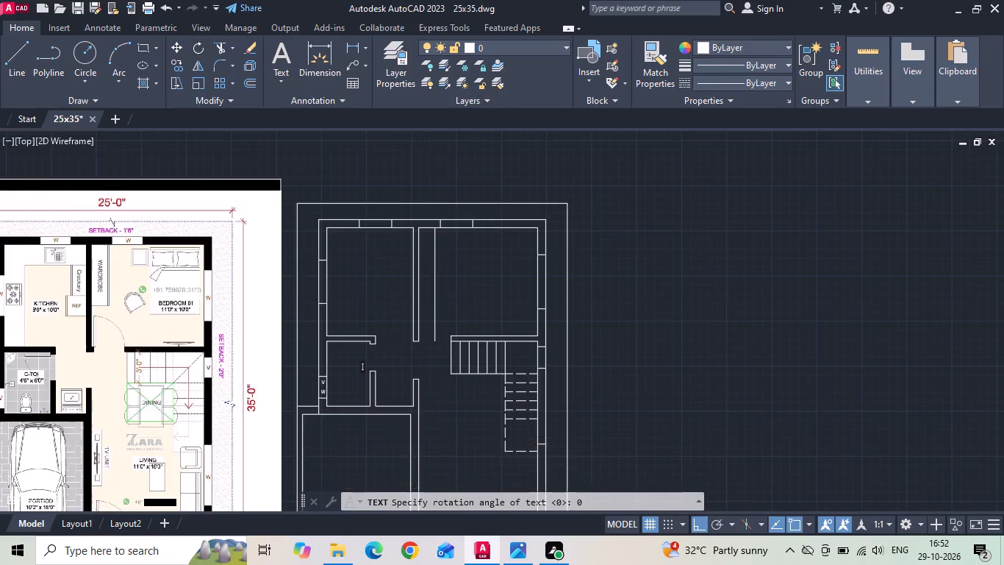
key("Escape")
Move the W label from the toilet's ventilator opening straight up into the kitchen's side window opening.
scroll(329, 391, "up", 2)
left_click(306, 397)
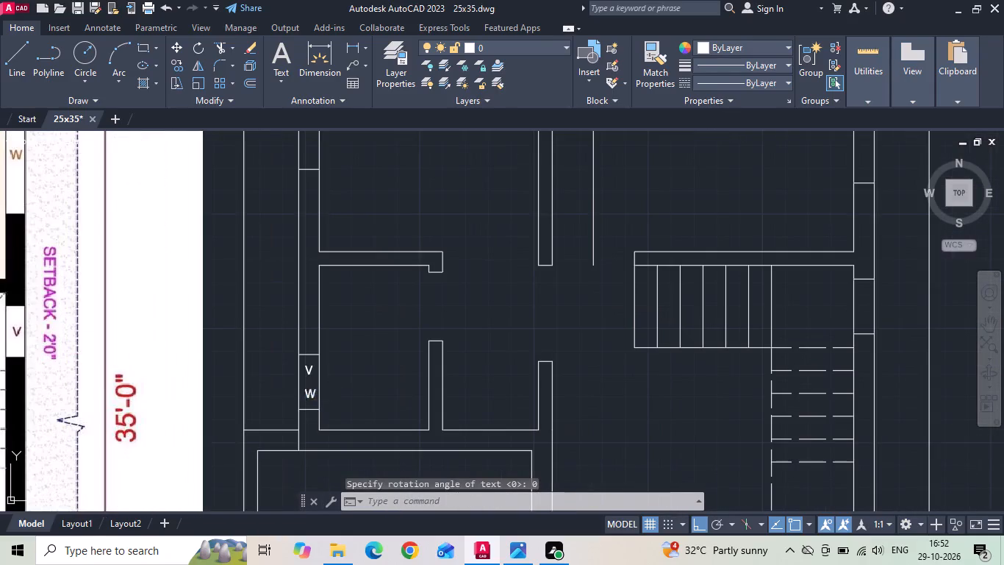
key("Escape")
scroll(306, 396, "up", 2)
left_click(306, 394)
right_click(306, 394)
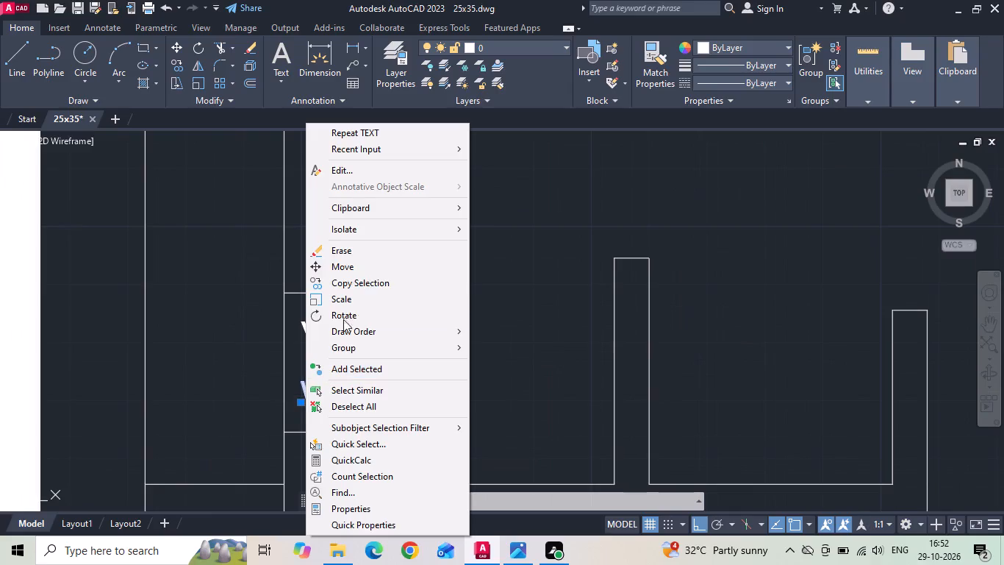
left_click(361, 266)
scroll(373, 358, "down", 2)
left_click_drag(384, 358, 392, 319)
middle_click_drag(400, 299, 401, 463)
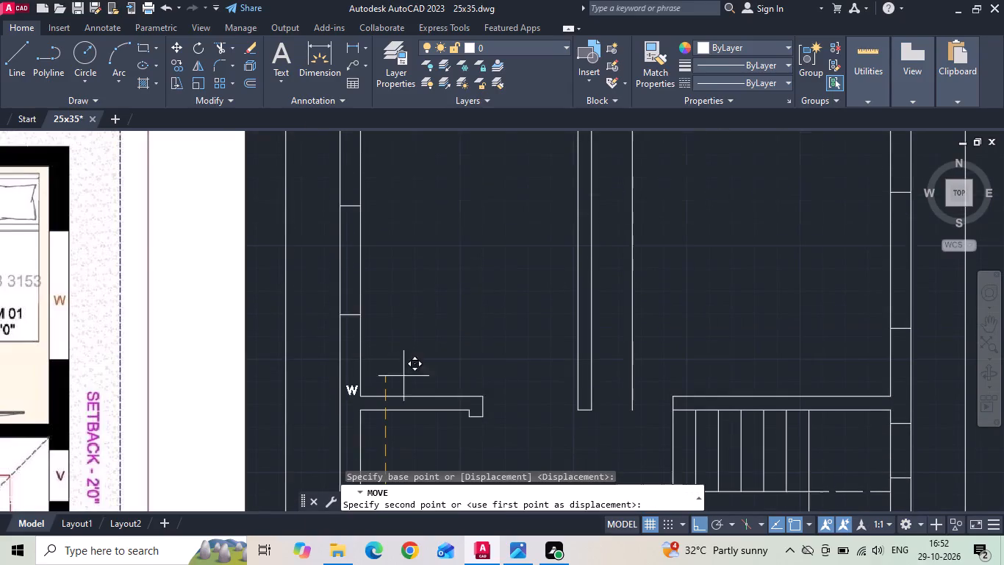
left_click(406, 245)
scroll(357, 245, "up", 1)
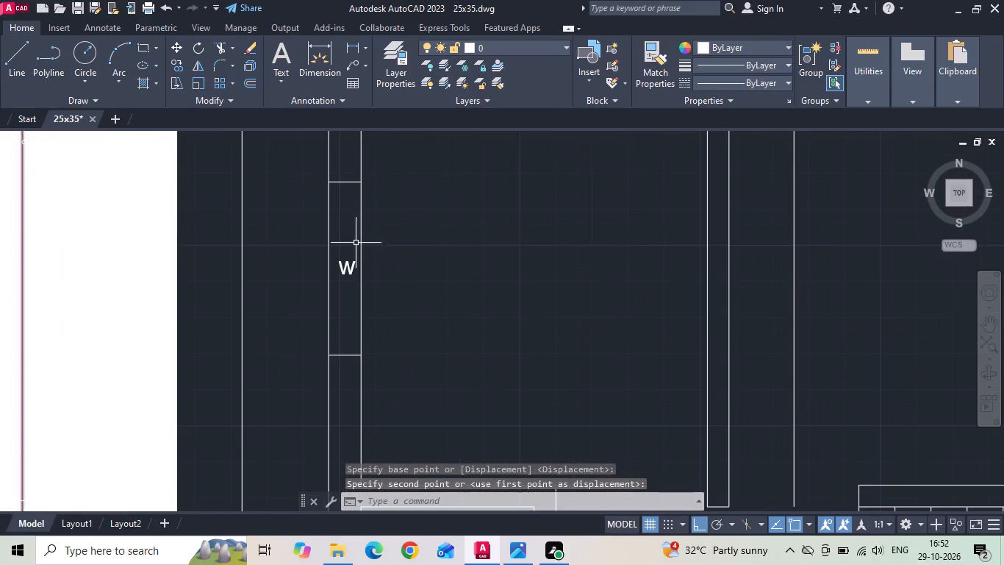
Move the V label slightly down to centre it in the toilet's ventilator opening.
scroll(376, 237, "down", 3)
scroll(366, 345, "up", 3)
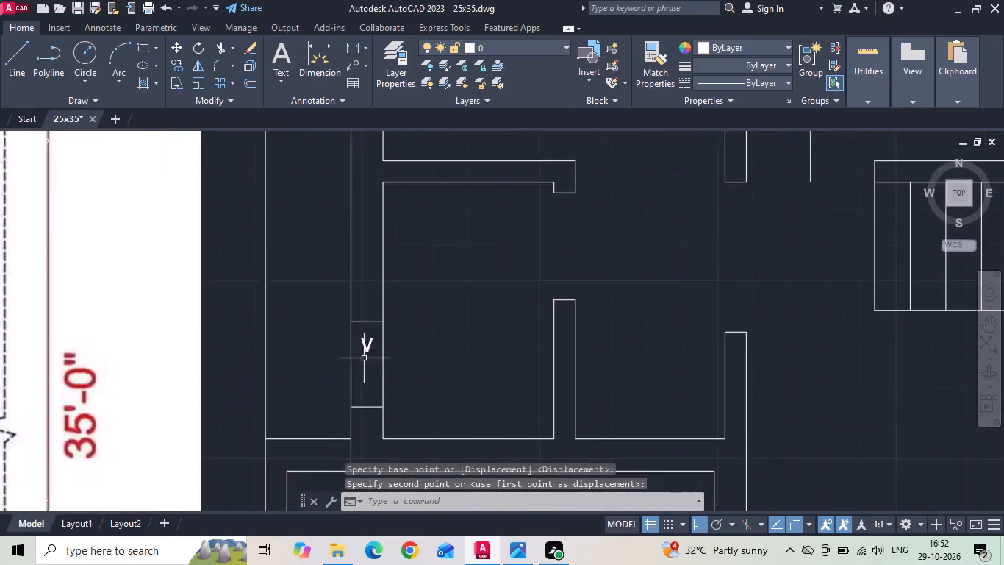
scroll(363, 359, "up", 2)
left_click(366, 344)
left_click(356, 324)
right_click(356, 321)
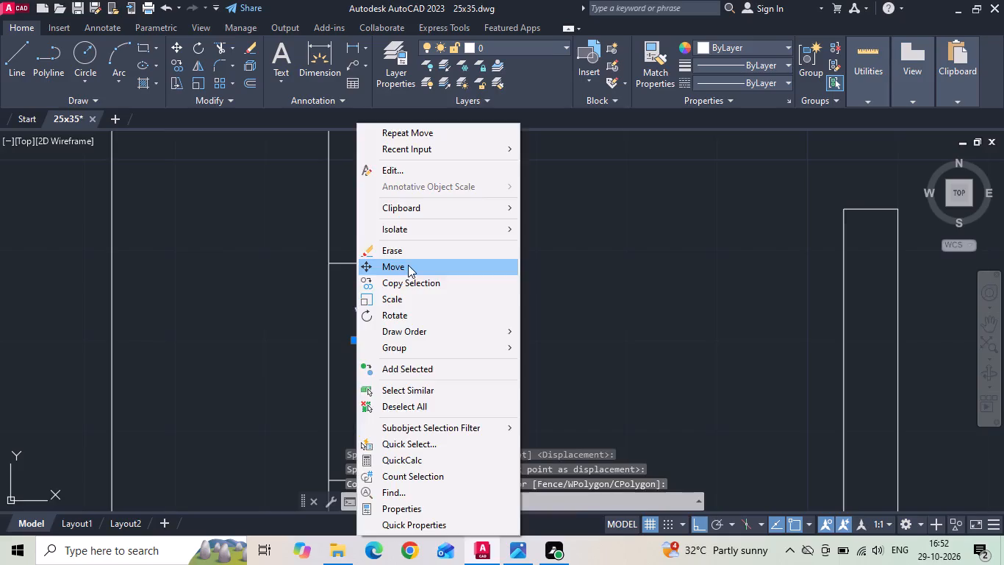
left_click(408, 265)
scroll(483, 278, "down", 1)
left_click_drag(534, 271, 534, 279)
left_click(534, 301)
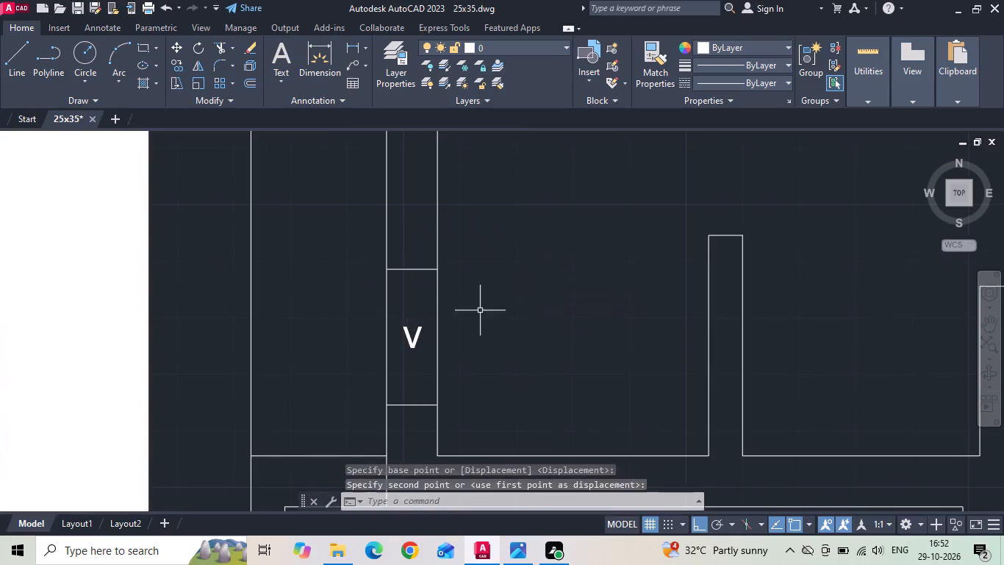
Copy the W label from the kitchen's side window horizontally into the kitchen's interior, below the rear window.
scroll(409, 341, "down", 3)
middle_click_drag(455, 199, 401, 333)
scroll(355, 333, "up", 3)
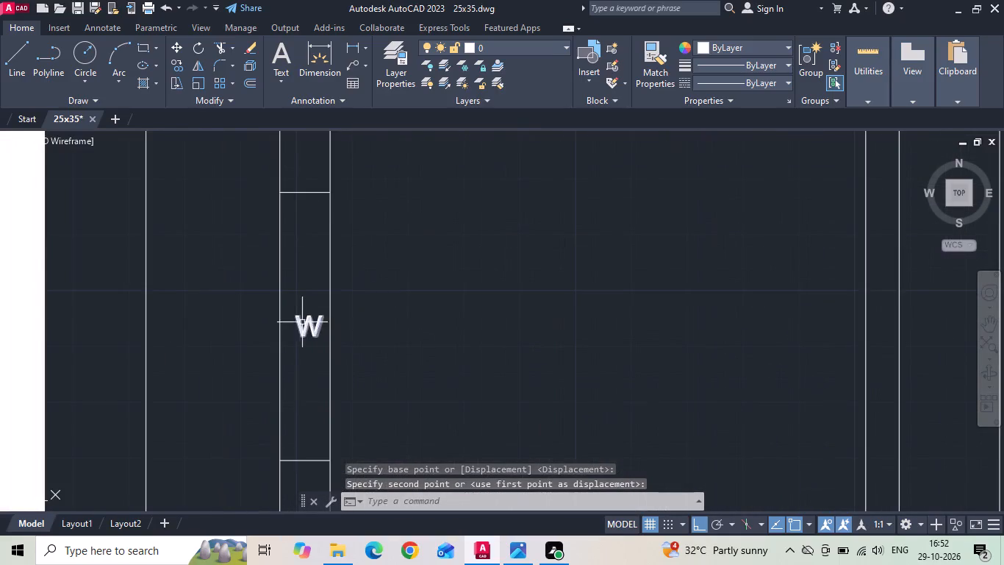
left_click(302, 322)
right_click(301, 322)
left_click(407, 286)
scroll(395, 315, "down", 1)
left_click_drag(424, 310, 447, 309)
scroll(526, 300, "down", 1)
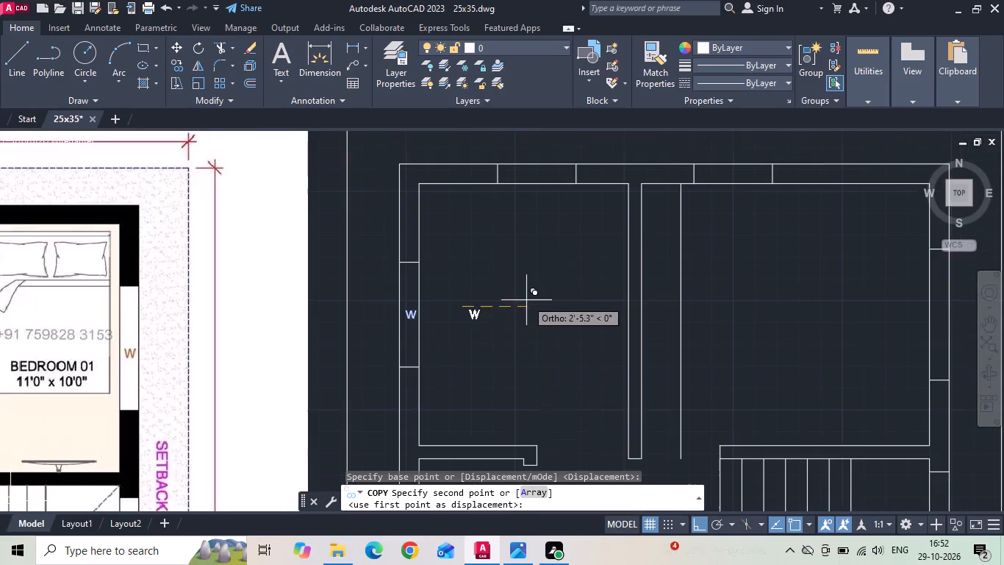
left_click(582, 285)
key("Escape")
Move the copied W label up into the kitchen's rear window opening and shift it sideways to centre it there.
left_click(534, 316)
right_click(532, 316)
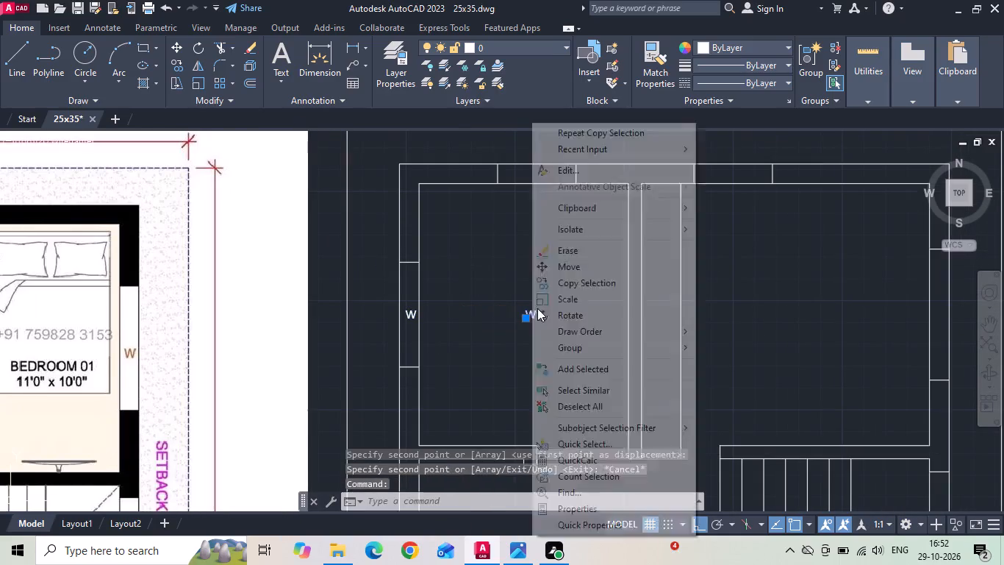
left_click(567, 266)
left_click_drag(550, 309, 553, 285)
middle_click_drag(559, 235, 520, 422)
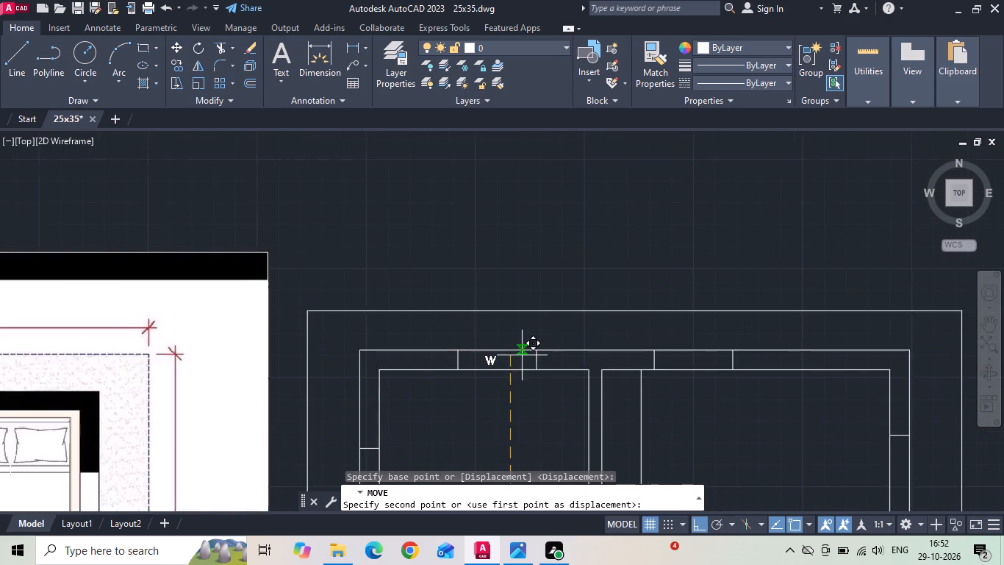
scroll(522, 354, "up", 3)
left_click(503, 358)
left_click_drag(426, 376, 417, 376)
left_click(345, 377)
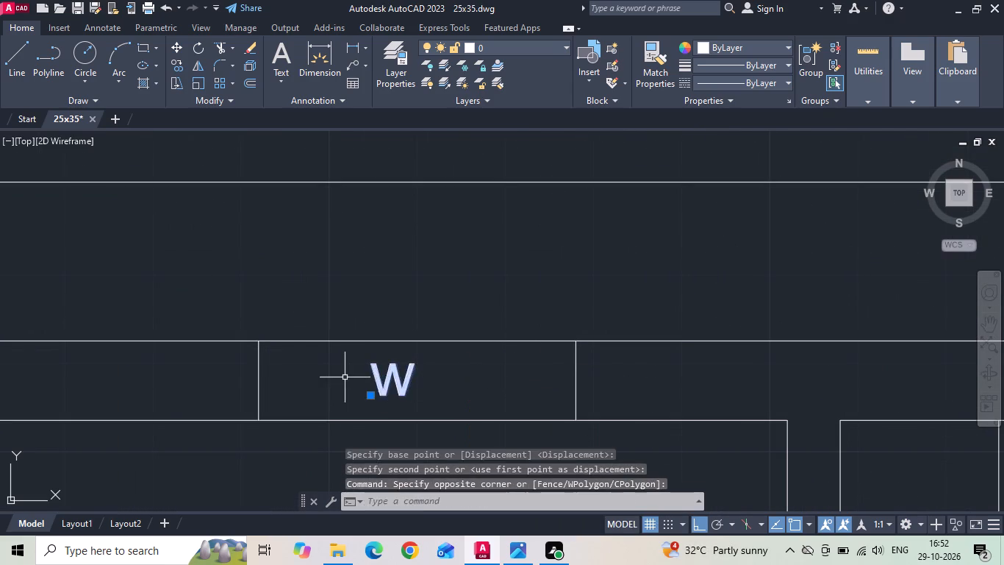
right_click(343, 377)
left_click(410, 273)
scroll(375, 289, "down", 1)
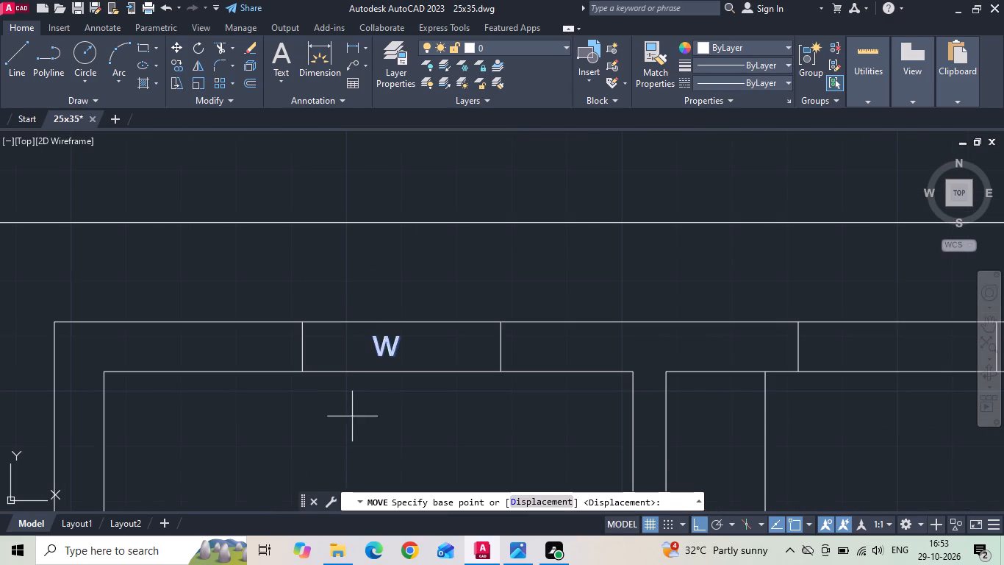
left_click(352, 422)
left_click(367, 423)
Copy the kitchen rear window's W label about 7'-6" across to the bedroom's rear window and 15'-4" to the outer wall corner.
left_click(404, 343)
right_click(404, 343)
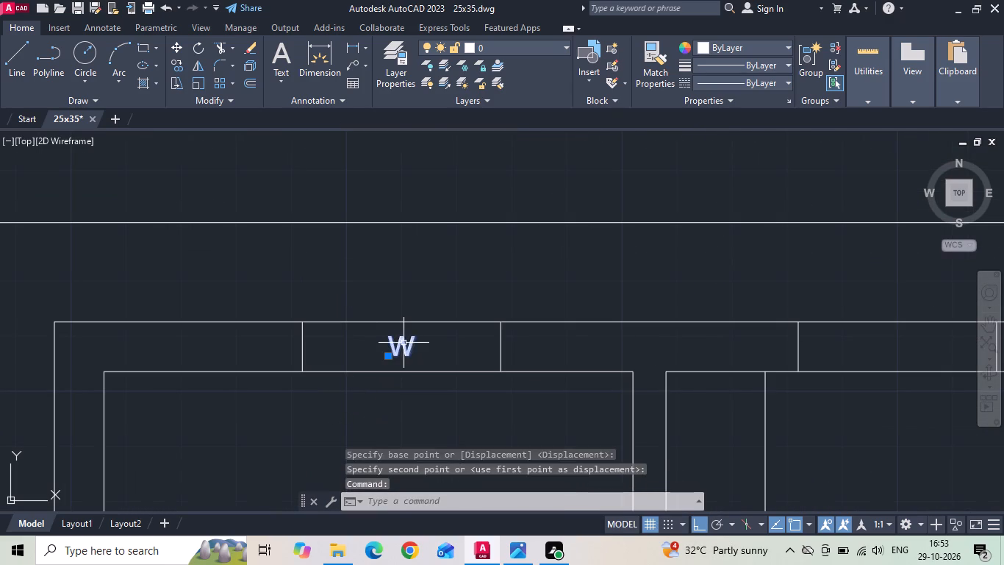
left_click(478, 285)
scroll(329, 373, "down", 1)
left_click_drag(328, 424, 348, 426)
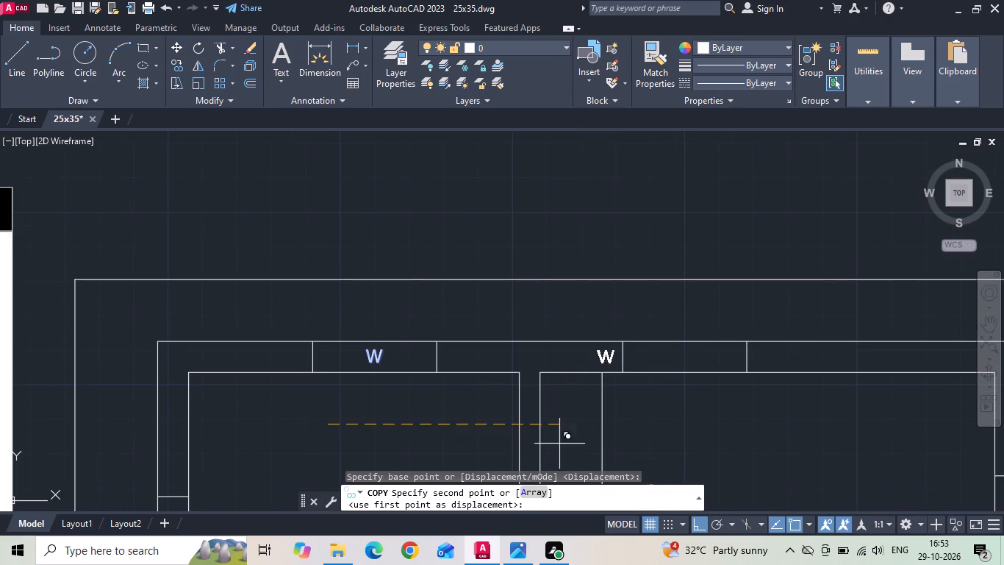
middle_click_drag(670, 450, 328, 436)
scroll(313, 427, "up", 1)
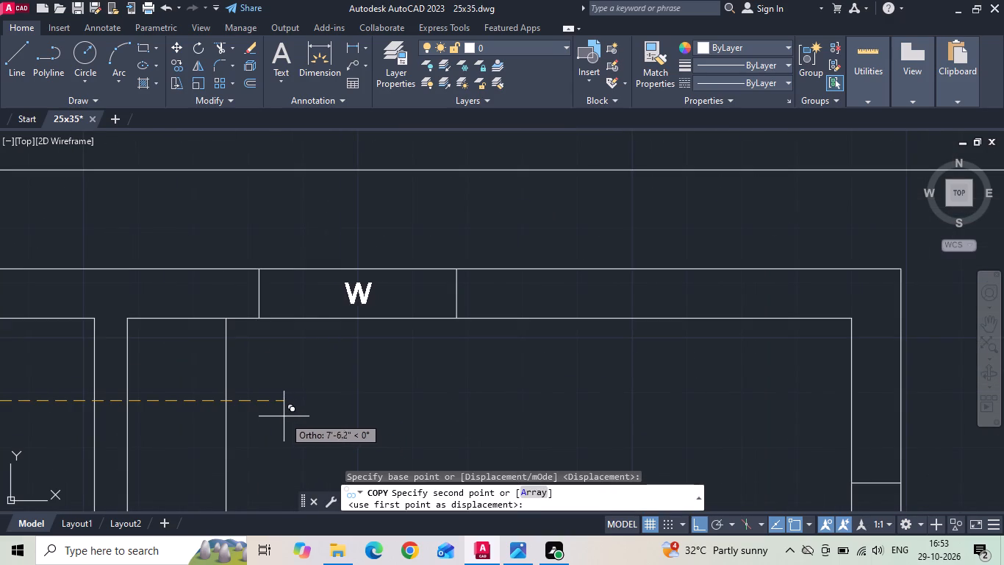
left_click(280, 416)
scroll(343, 359, "down", 2)
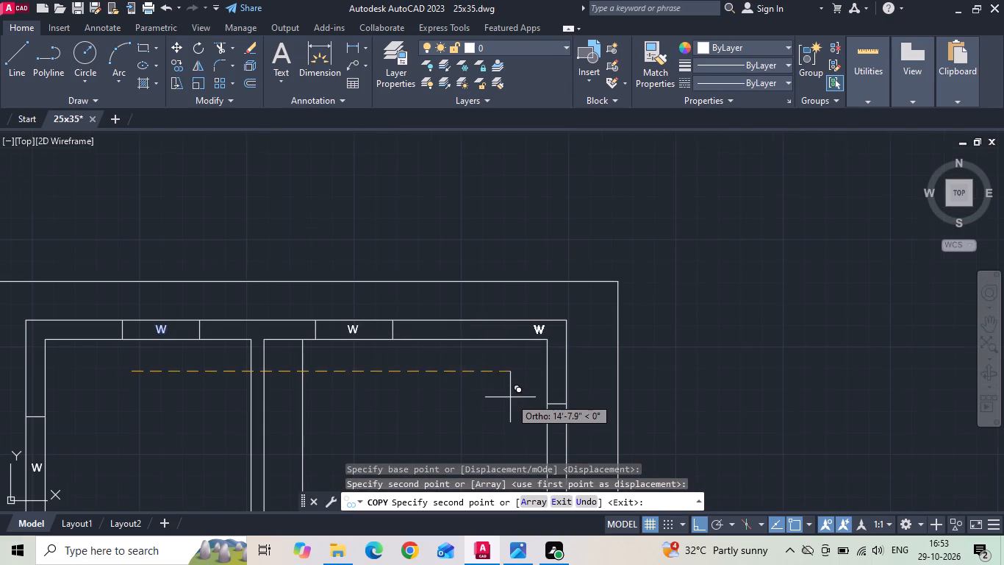
scroll(510, 396, "up", 2)
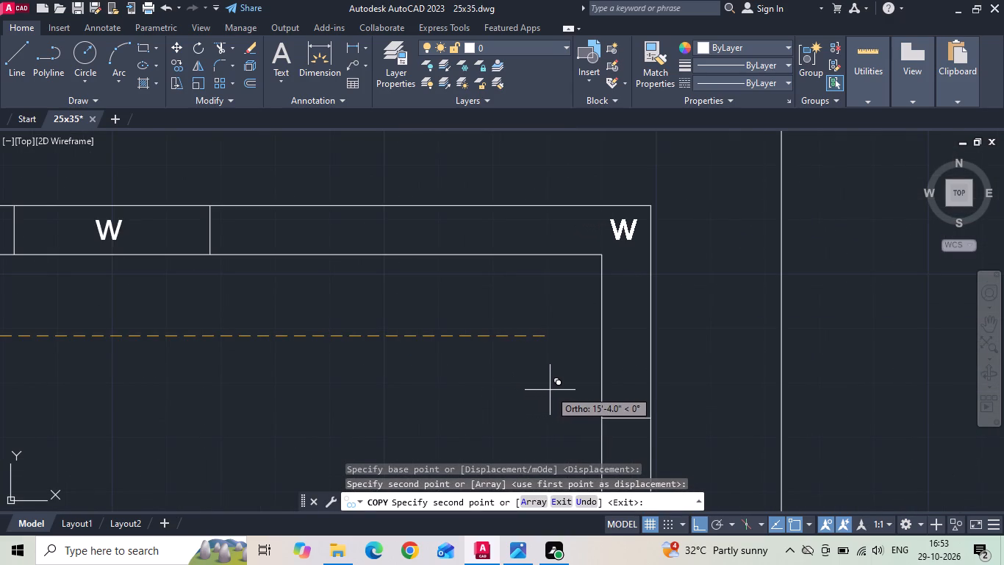
left_click(550, 390)
key("Escape")
Move the W label at the outer wall corner straight down into the bedroom's side window opening.
left_click(629, 219)
left_click(618, 251)
right_click(618, 251)
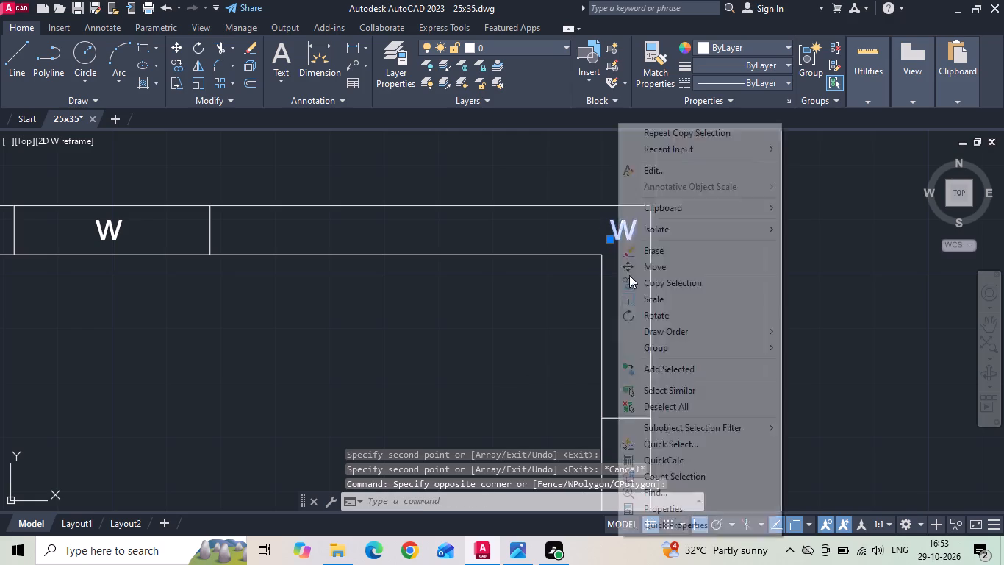
left_click(642, 266)
scroll(417, 293, "down", 1)
middle_click_drag(395, 338, 322, 270)
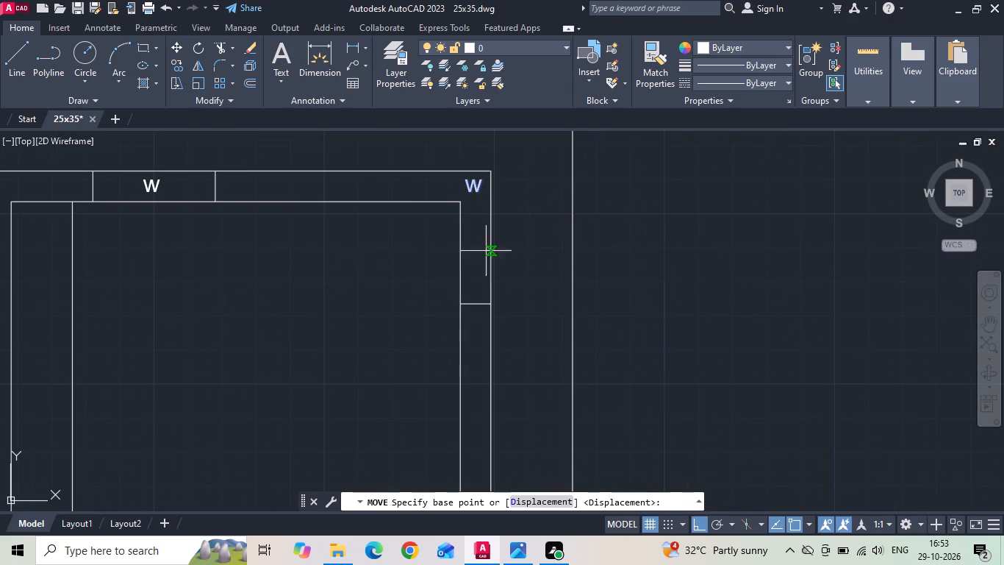
left_click_drag(534, 226, 539, 255)
middle_click_drag(538, 355, 516, 238)
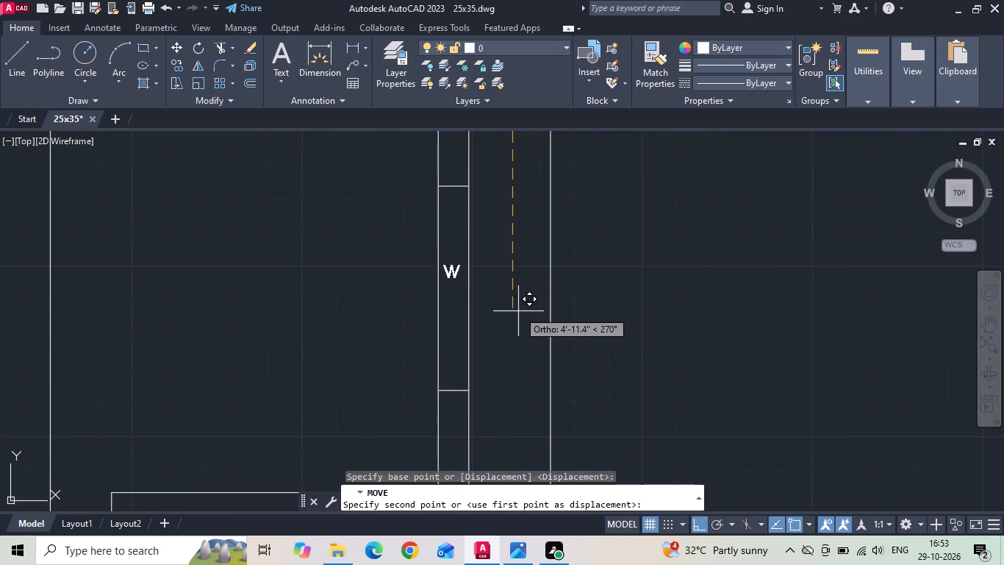
left_click(518, 323)
Copy the bedroom side window's W label straight down into the ventilator opening beside the staircase.
left_click(447, 281)
right_click(447, 280)
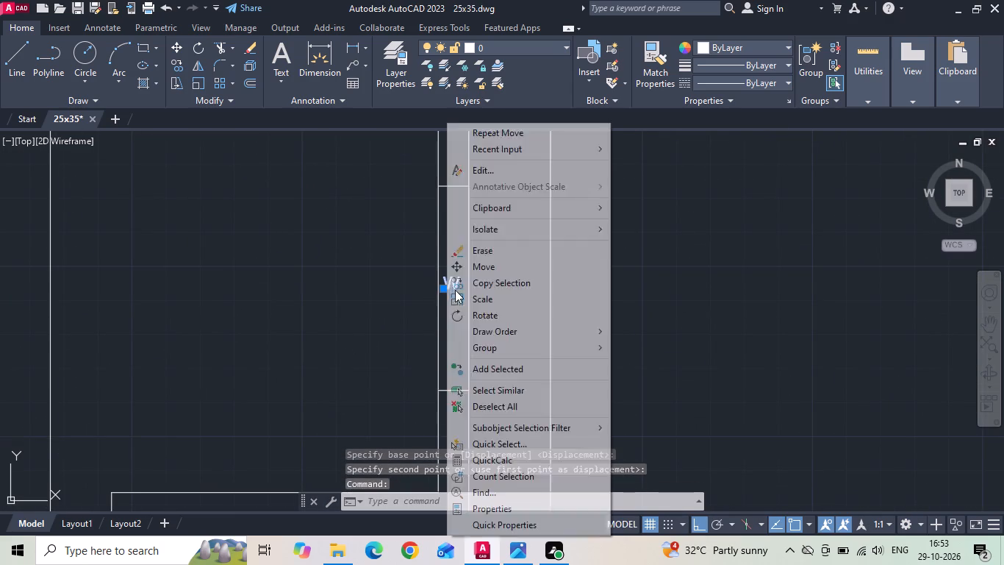
left_click(472, 286)
scroll(472, 259, "down", 2)
left_click_drag(482, 335, 484, 233)
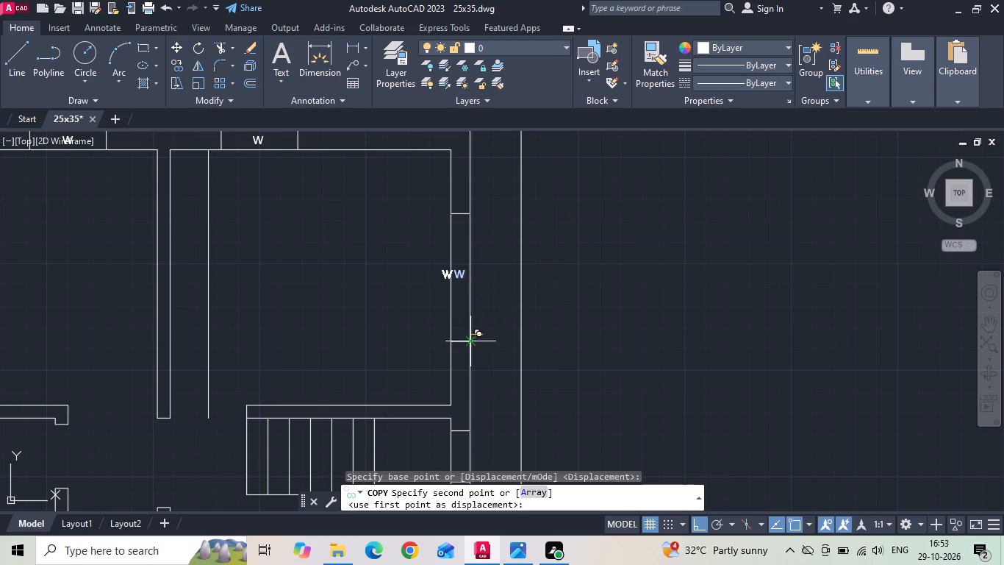
middle_click_drag(471, 335, 466, 203)
scroll(466, 203, "down", 1)
scroll(476, 316, "up", 2)
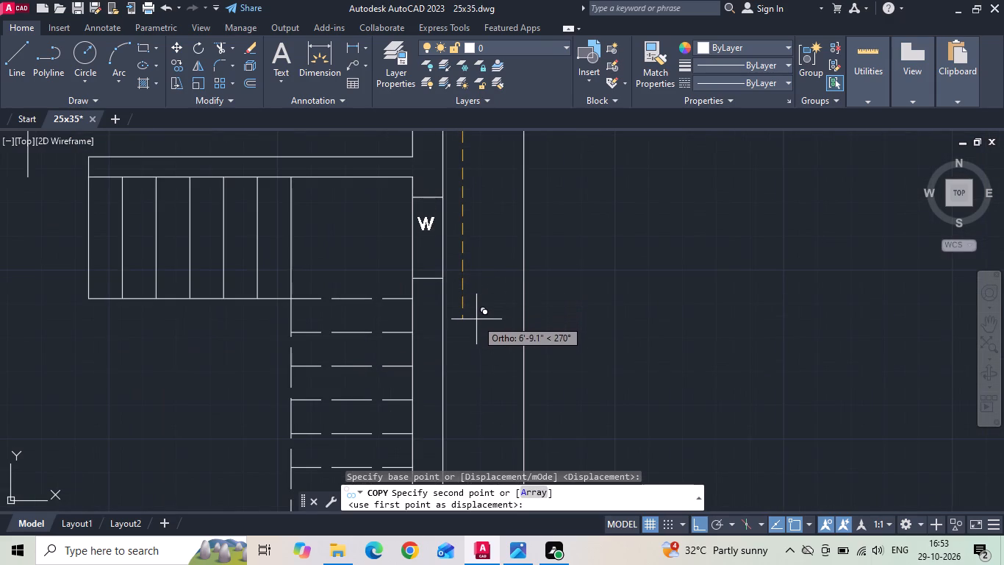
left_click(478, 333)
key("Escape")
Change the W label in the ventilator opening beside the staircase to V and shift it sideways to centre it.
double_click(426, 243)
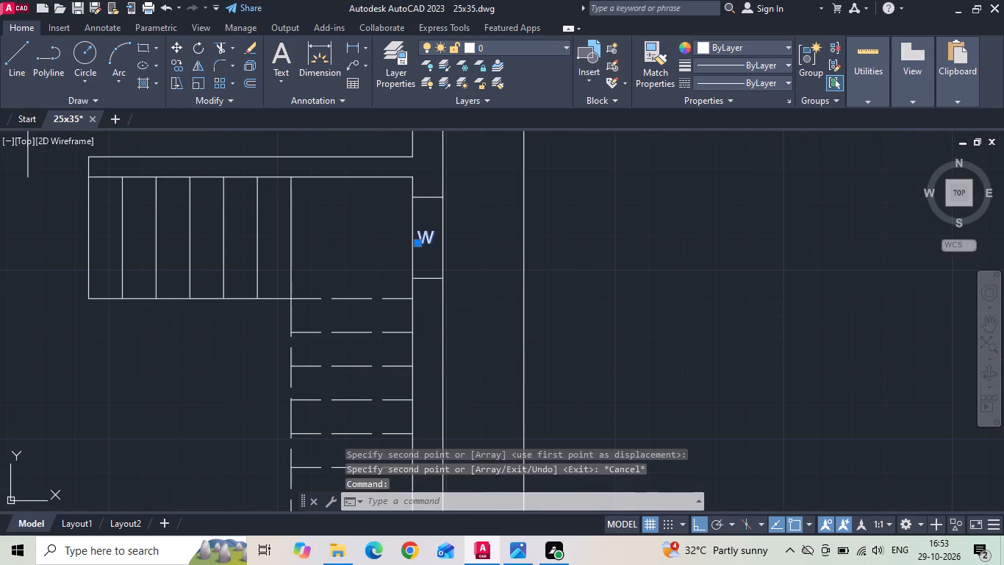
key("v")
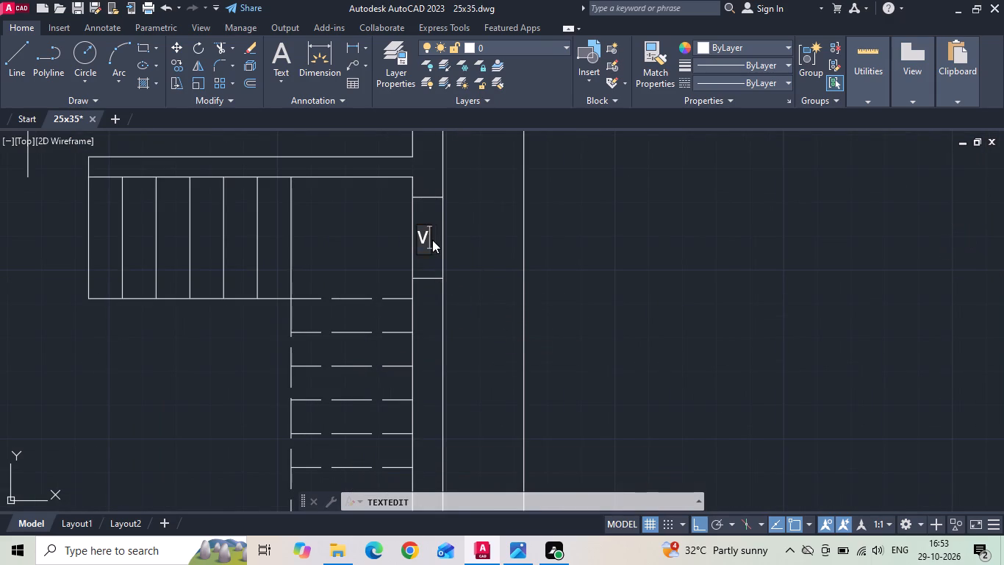
left_click(477, 264)
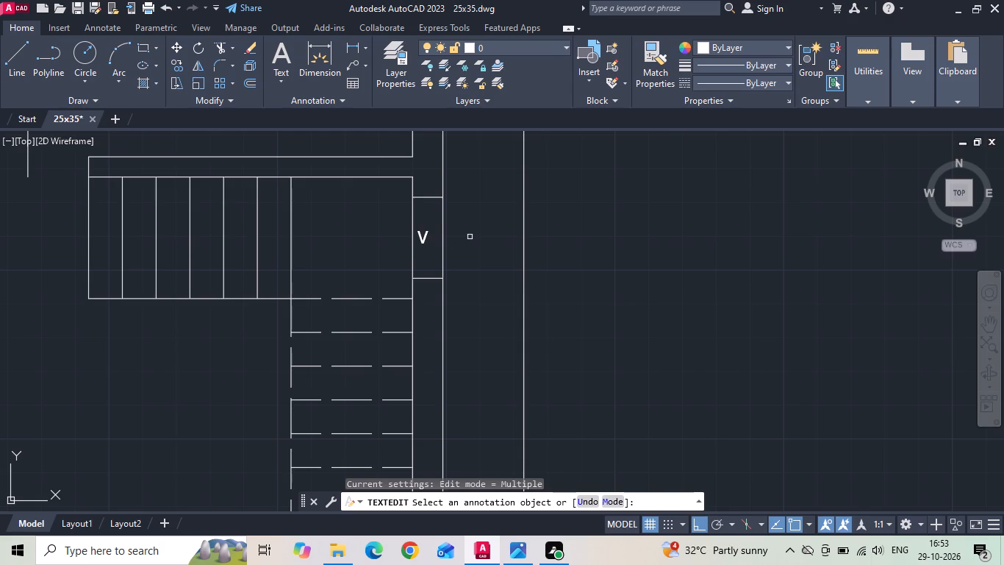
key("space")
left_click(426, 237)
right_click(426, 237)
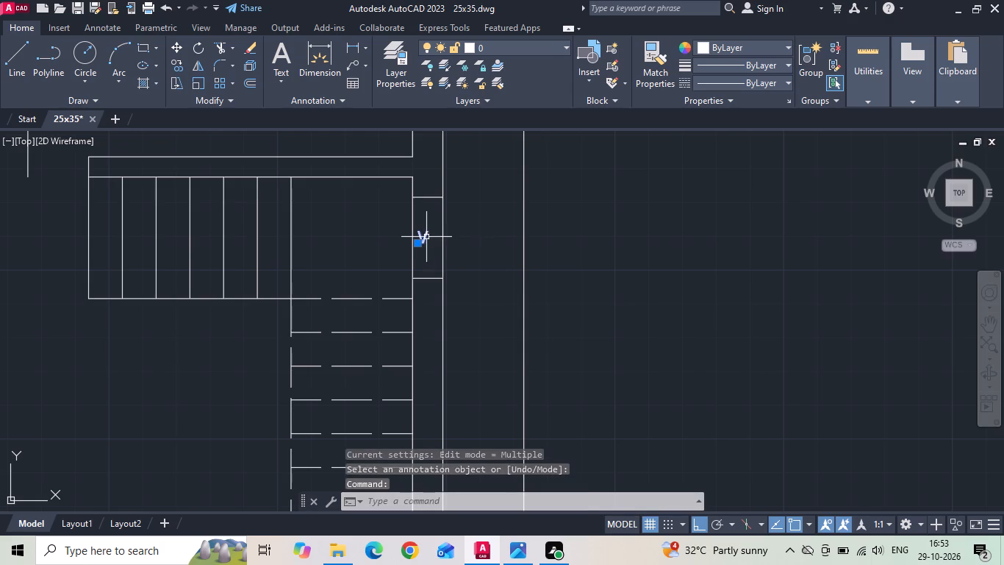
left_click(435, 261)
scroll(456, 227, "up", 1)
left_click(492, 246)
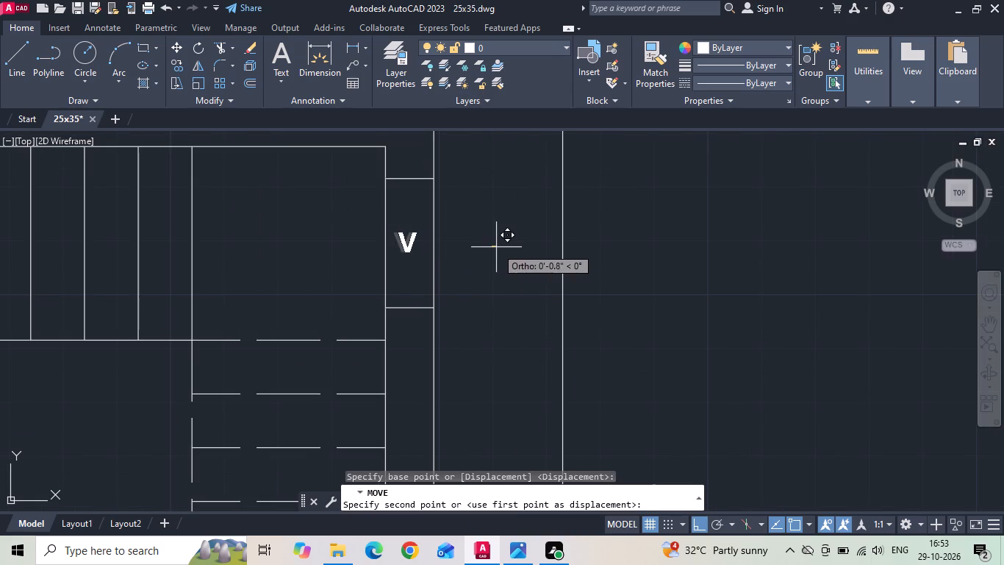
left_click(496, 247)
Copy the staircase ventilator's V label straight down into the living room's side window opening.
left_click(410, 237)
right_click(410, 237)
left_click(431, 283)
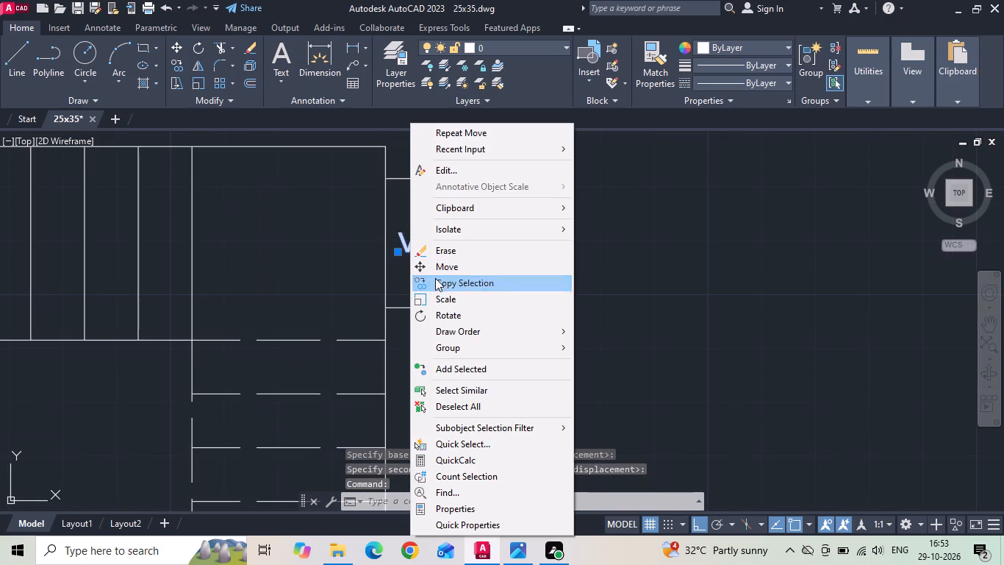
scroll(452, 230, "down", 2)
left_click_drag(453, 238, 453, 258)
middle_click_drag(452, 366, 437, 202)
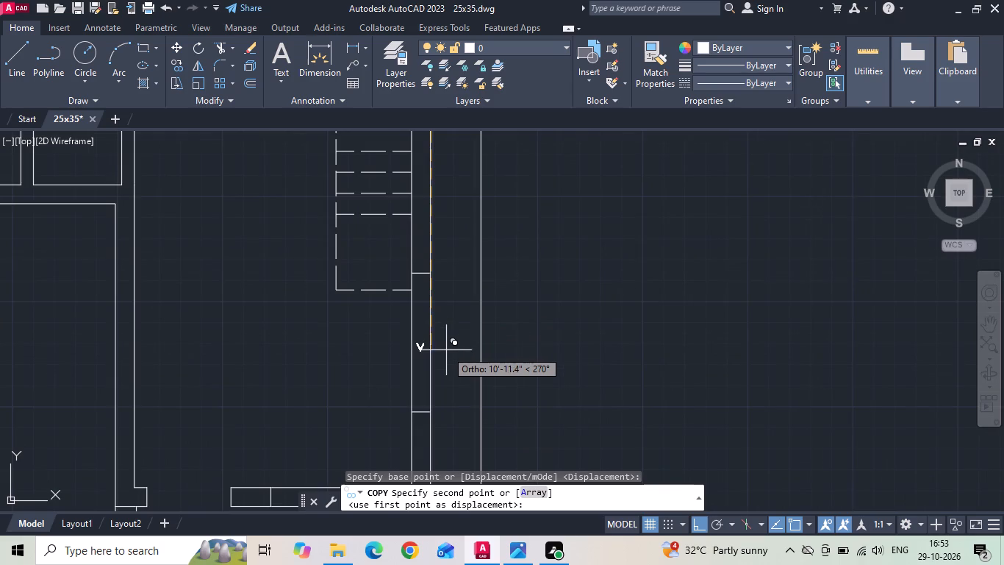
scroll(446, 350, "up", 2)
left_click(447, 352)
key("Escape")
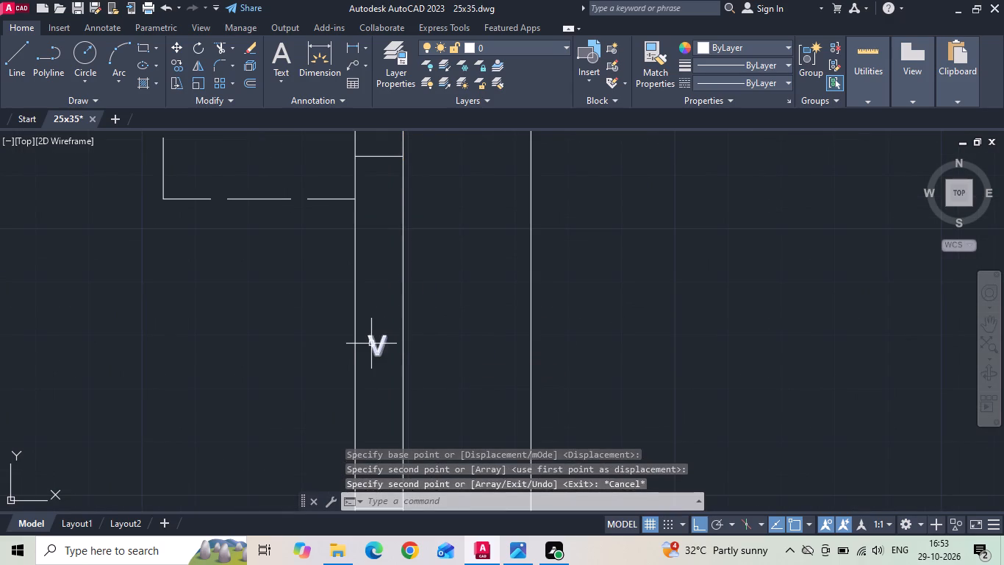
Change the copied label in the living room's side window opening to W.
double_click(370, 343)
key("w")
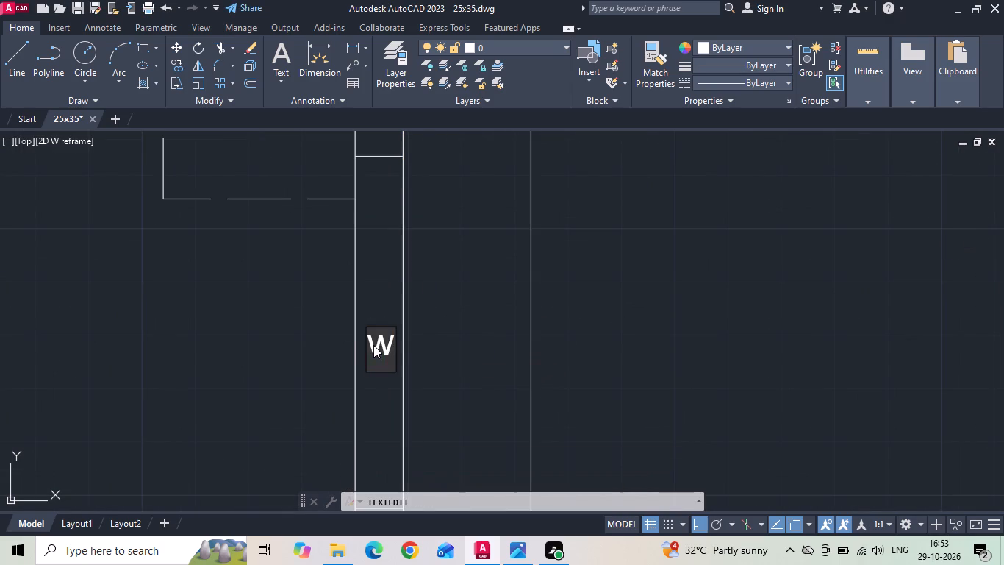
left_click(465, 318)
scroll(445, 269, "down", 3)
key("Escape")
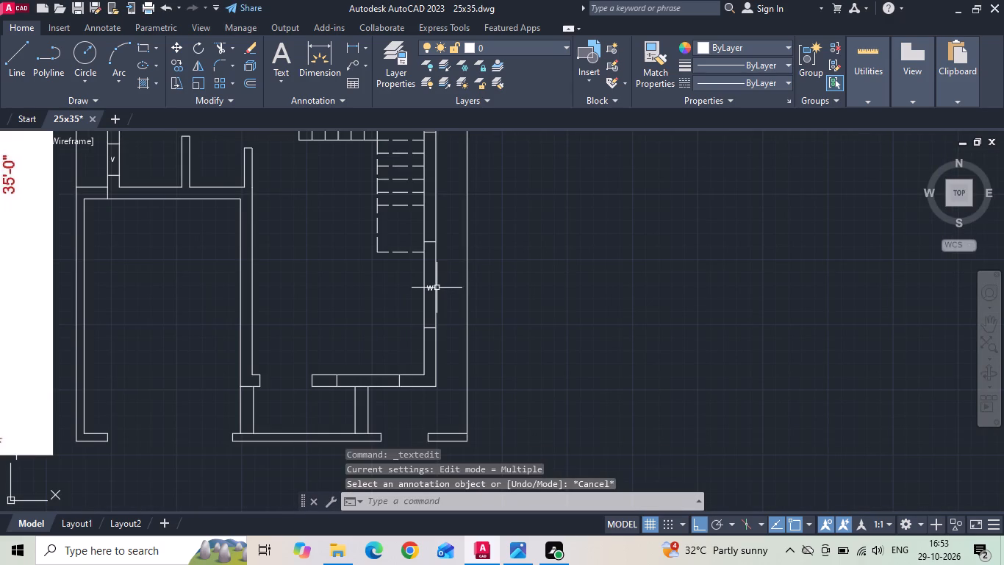
Copy the living room side window's W label straight down about 6' to the front outer wall corner.
left_click(431, 290)
right_click(431, 290)
left_click(454, 280)
left_click_drag(451, 309, 448, 333)
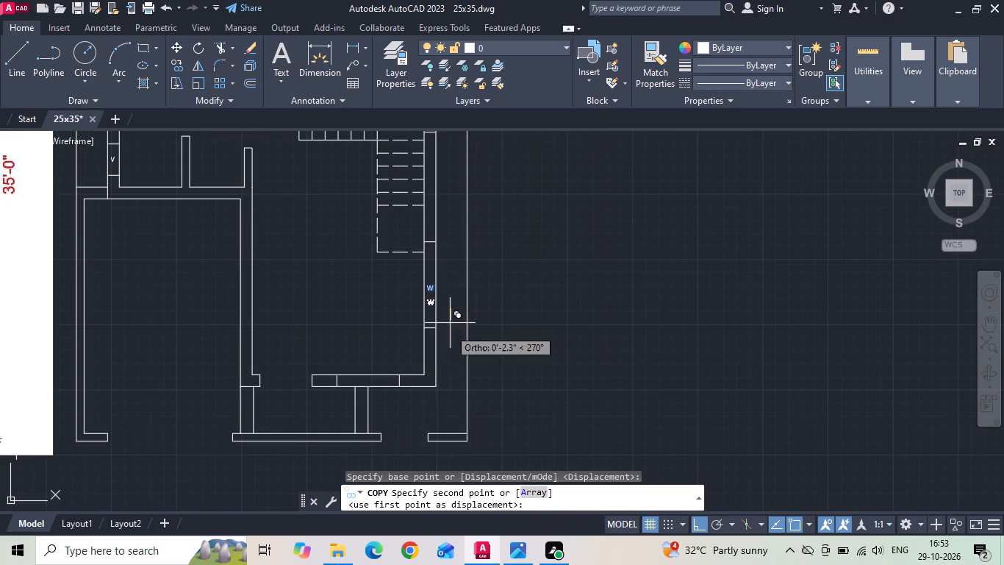
scroll(431, 408, "up", 3)
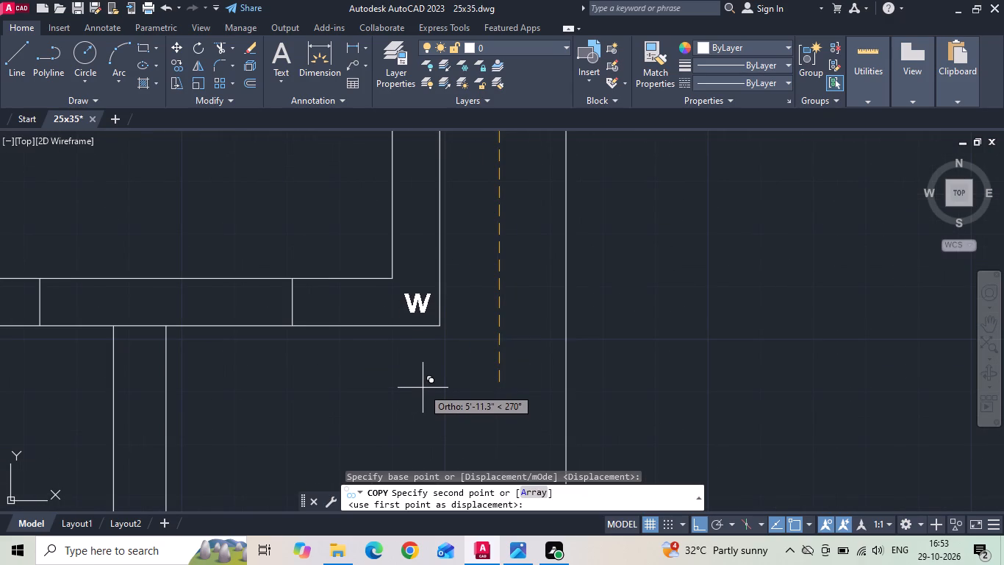
left_click(423, 386)
key("Escape")
Move the W label at the front wall corner about 4' sideways to centre it in the front window opening.
left_click(422, 302)
right_click(422, 302)
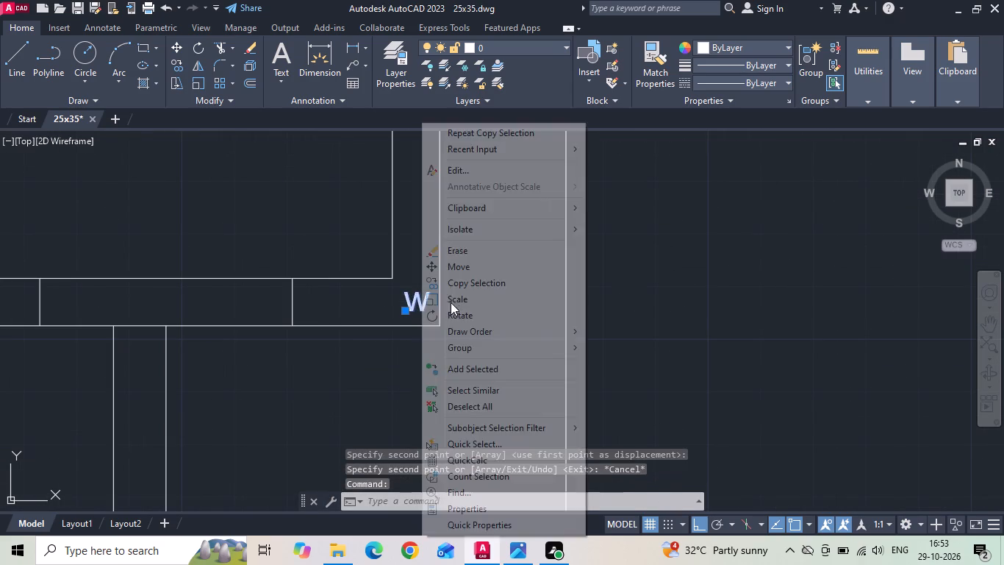
left_click(478, 265)
left_click_drag(433, 400, 410, 400)
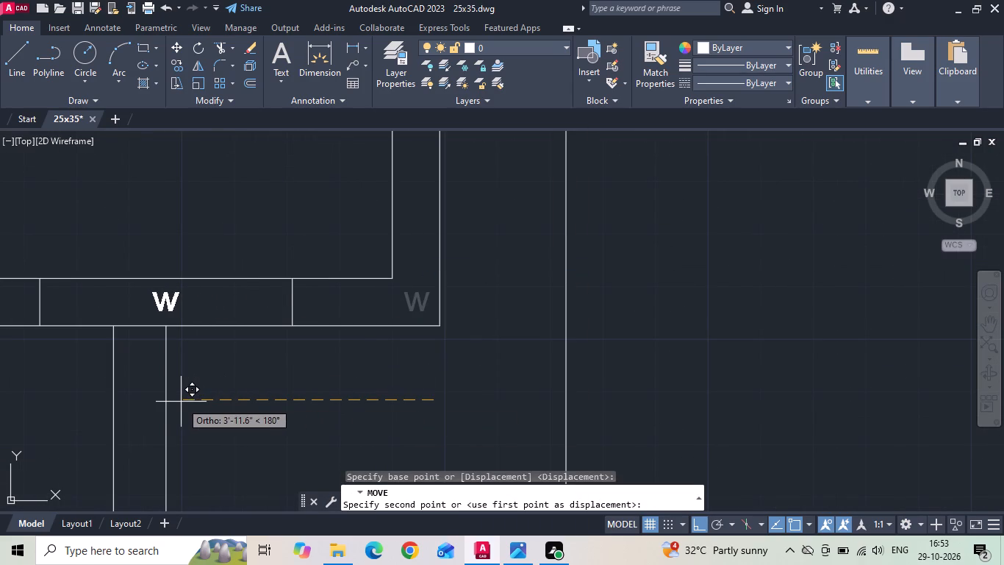
left_click(174, 402)
scroll(490, 337, "down", 3)
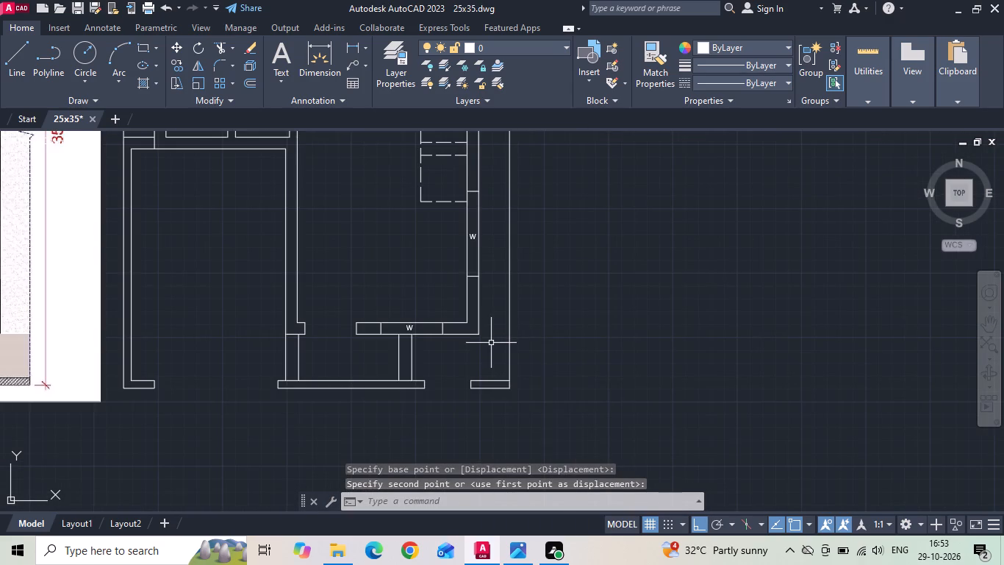
Insert the Door - Imperial block from the tool palettes into the living area and close the palettes.
scroll(491, 343, "down", 1)
type("tp")
key("space")
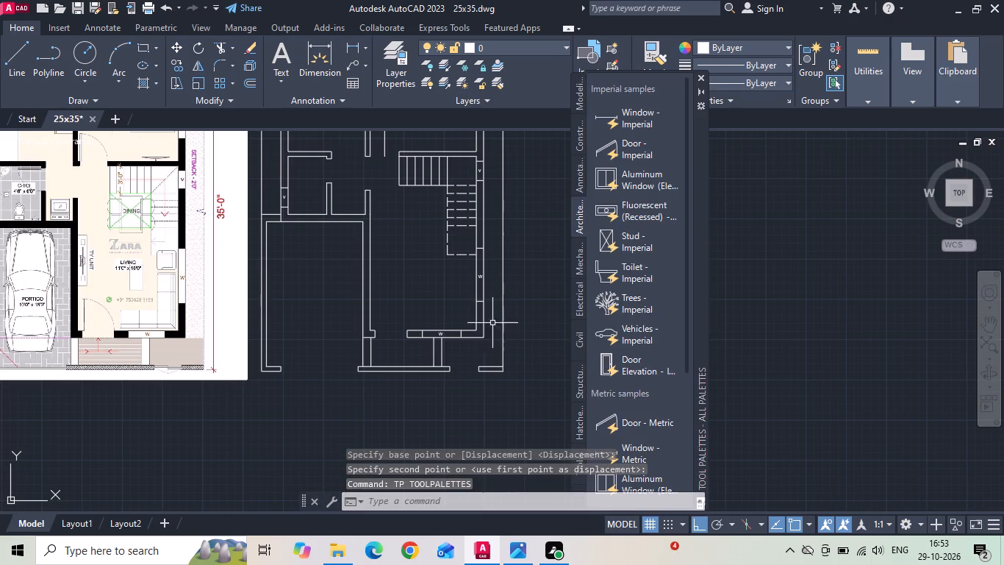
left_click_drag(622, 154, 424, 244)
left_click_drag(648, 137, 423, 238)
left_click(701, 77)
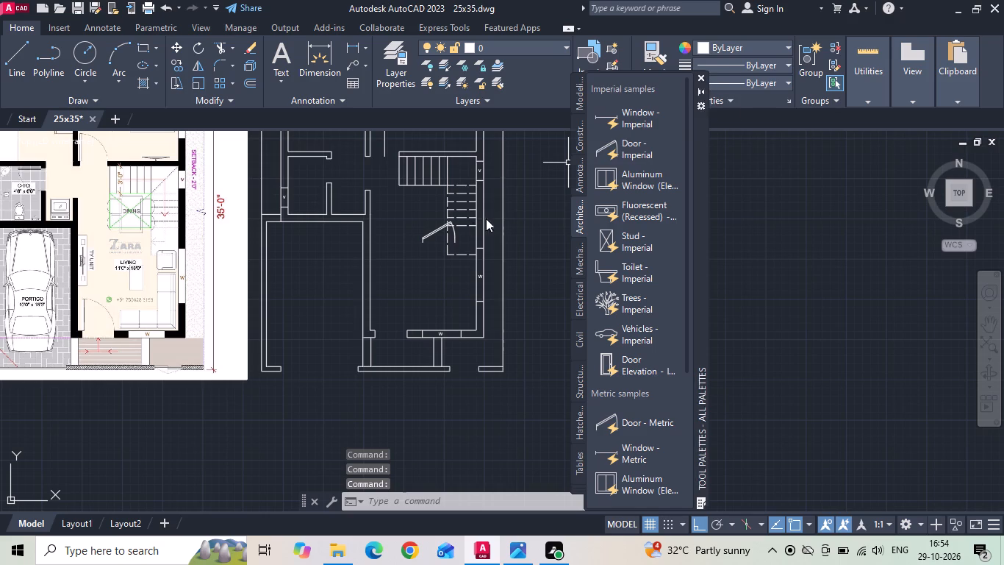
Move the door block to the outer corner of the main entrance opening's jamb, on the portico side.
left_click(433, 232)
right_click(431, 232)
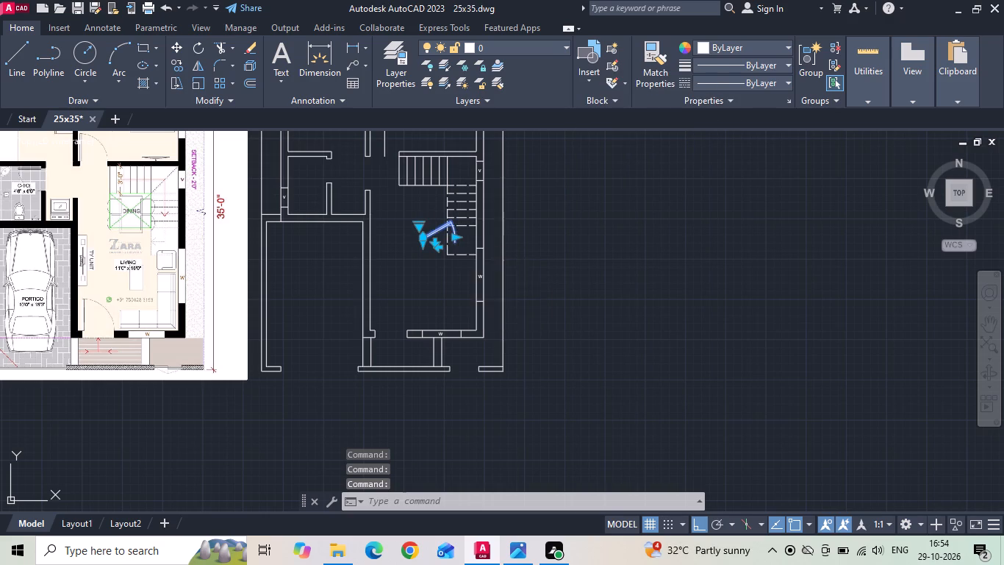
left_click(445, 263)
scroll(422, 252, "up", 1)
left_click_drag(421, 235, 421, 242)
scroll(370, 351, "up", 3)
middle_click_drag(309, 421, 295, 282)
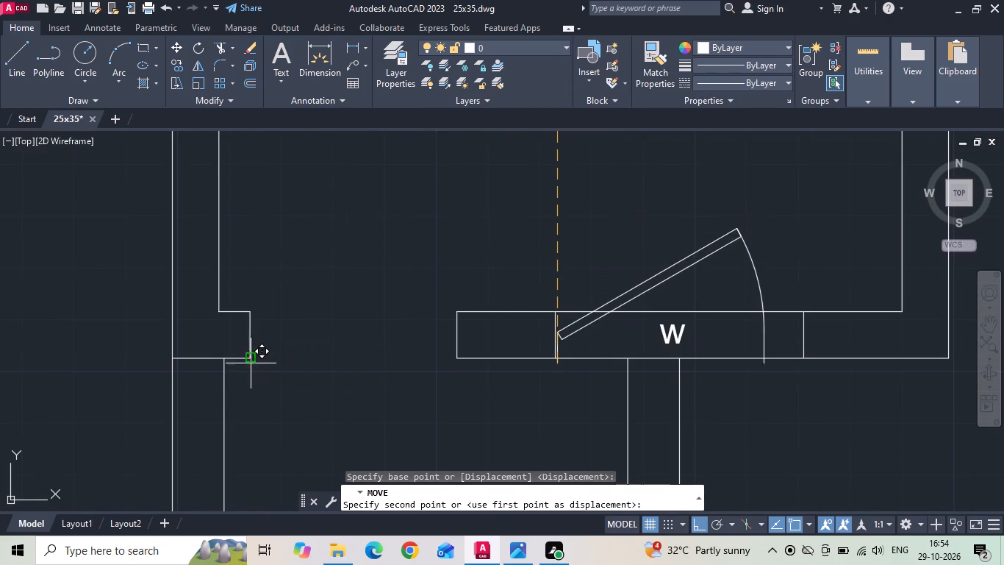
left_click(250, 359)
Set the entrance door's opening angle so its leaf stands perpendicular to the wall.
left_click(284, 300)
left_click(271, 322)
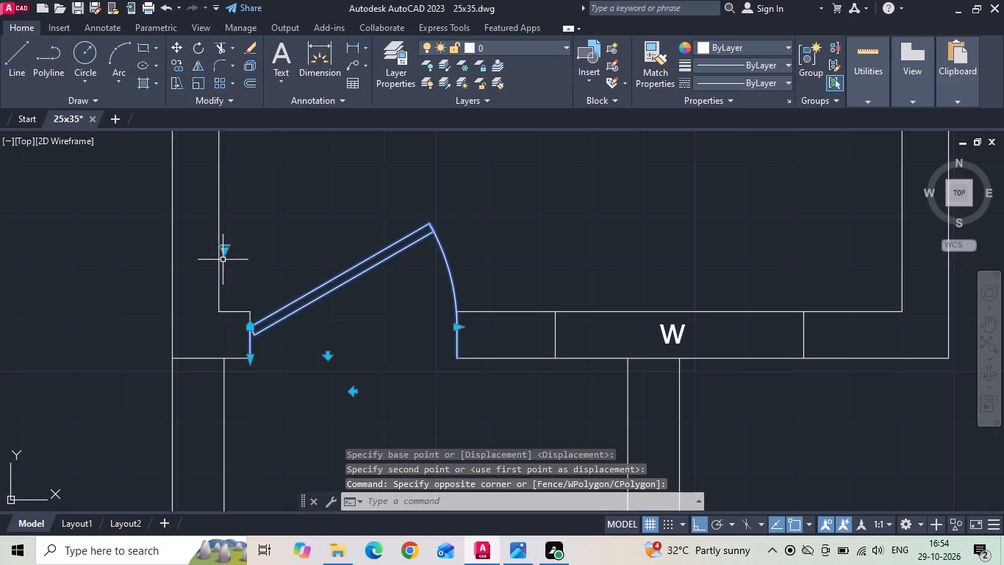
left_click(226, 249)
left_click(255, 303)
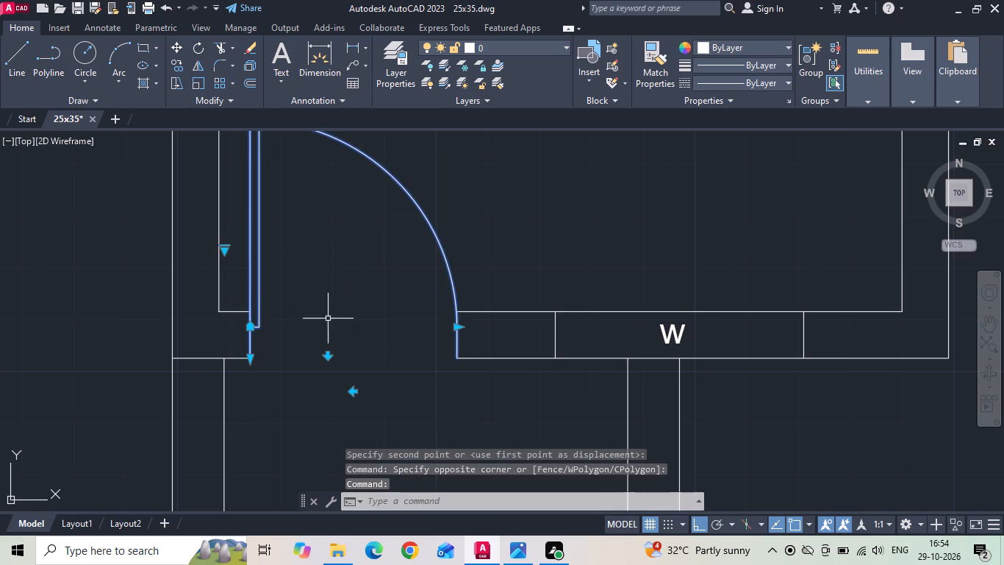
Copy the entrance door up to the bedroom doorway, placing its latch-side corner on the end of the staircase wall.
scroll(359, 338, "down", 2)
right_click(407, 222)
left_click(440, 280)
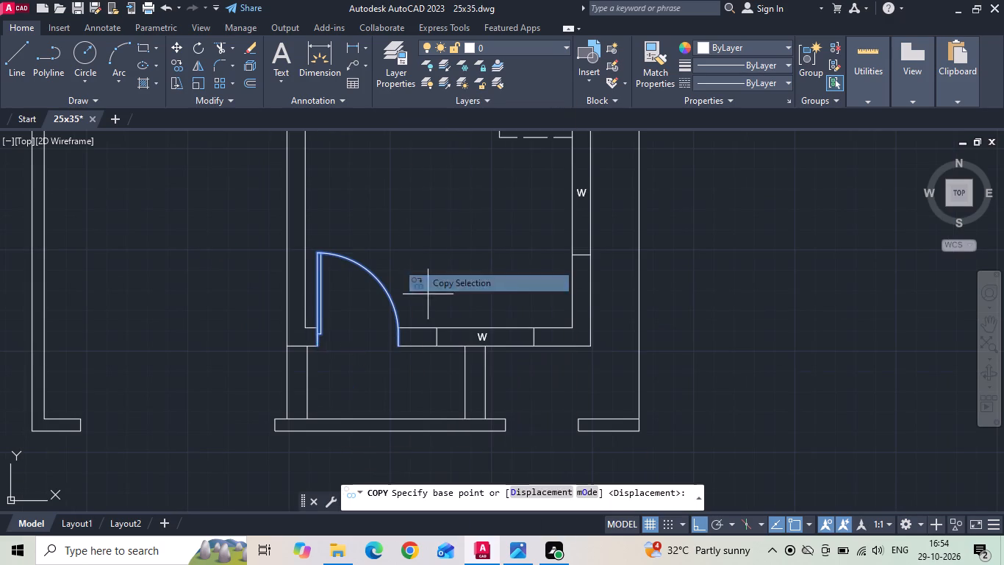
scroll(394, 349, "up", 1)
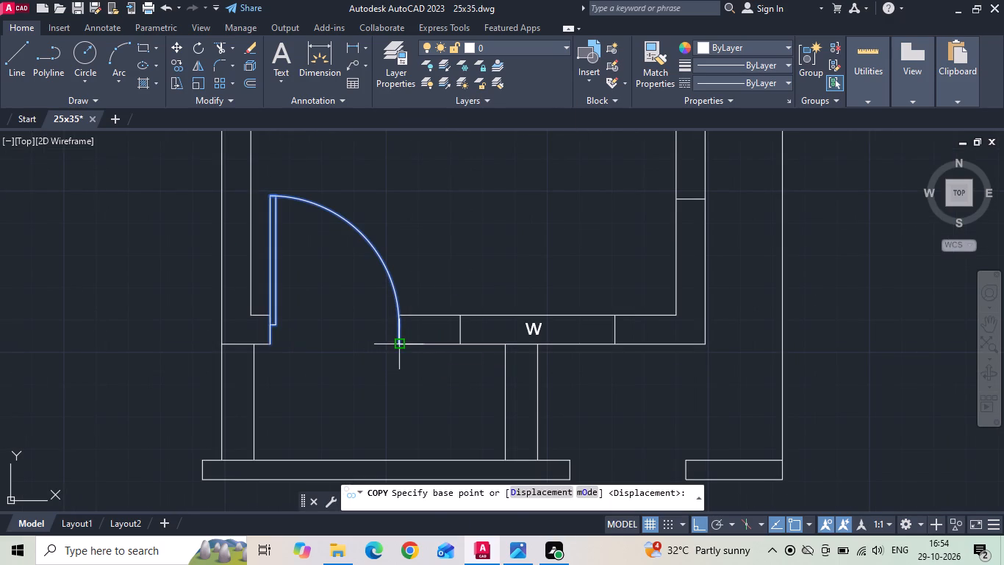
left_click(398, 344)
scroll(388, 379, "down", 2)
middle_click_drag(388, 282, 376, 451)
scroll(345, 255, "up", 3)
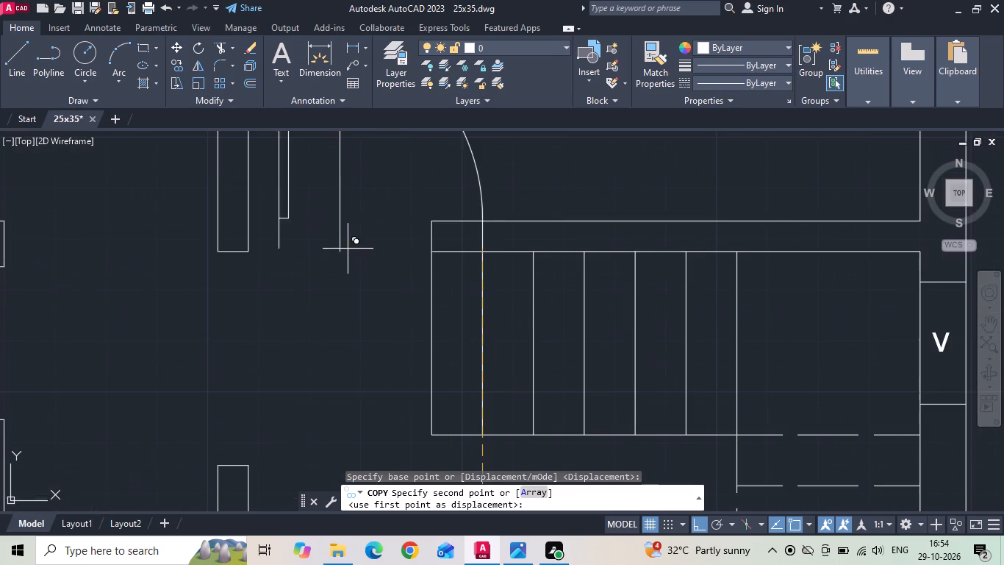
left_click(435, 249)
middle_click_drag(410, 333, 412, 406)
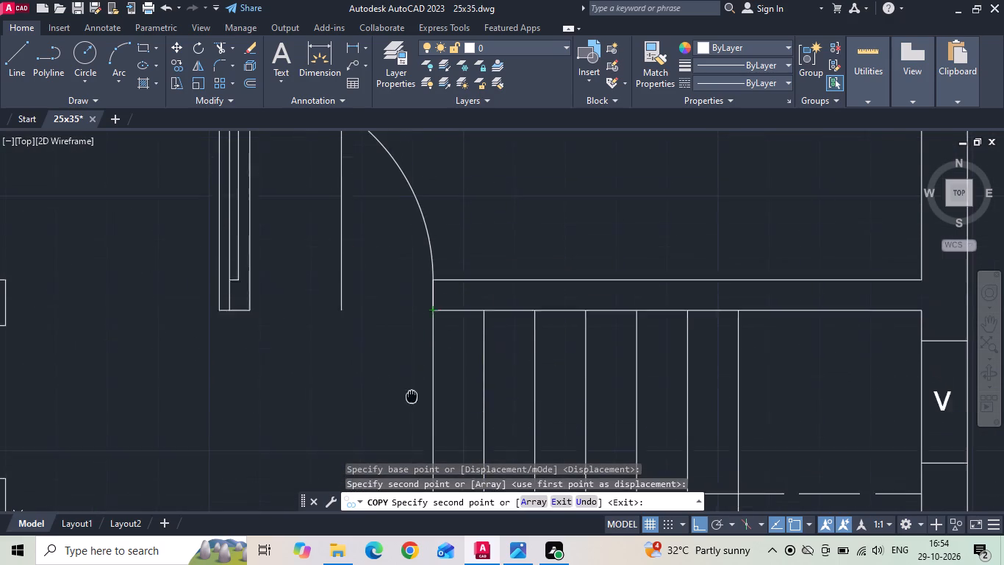
middle_click_drag(412, 406, 410, 412)
key("Escape")
Delete the stray vertical line crossing the bedroom doorway.
left_click_drag(365, 319, 354, 300)
left_click(330, 269)
key("Delete")
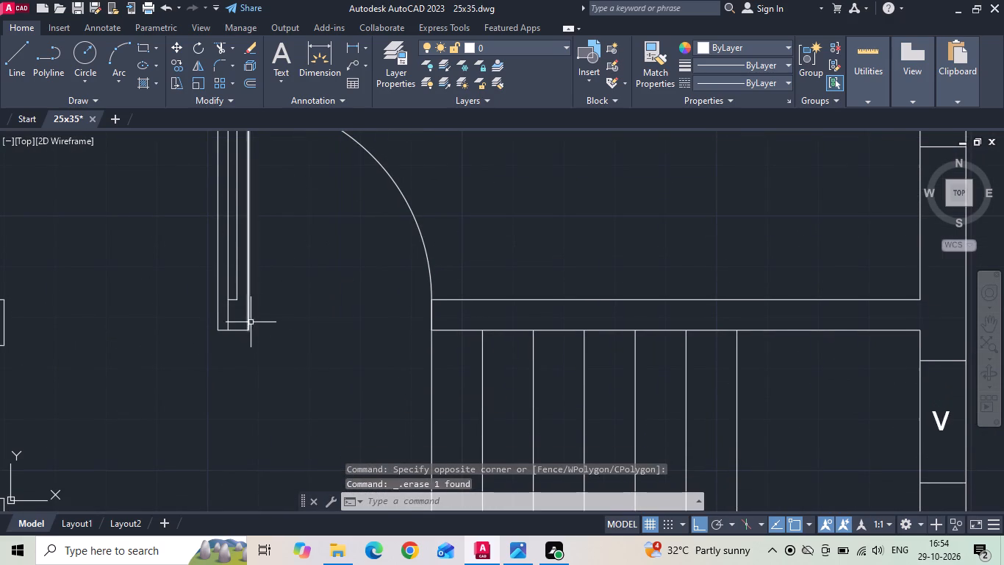
Move the bedroom door sideways so its hinge-side corner meets the end corner of the kitchen-bedroom partition.
left_click(230, 310)
left_click(225, 302)
right_click(225, 302)
left_click(255, 264)
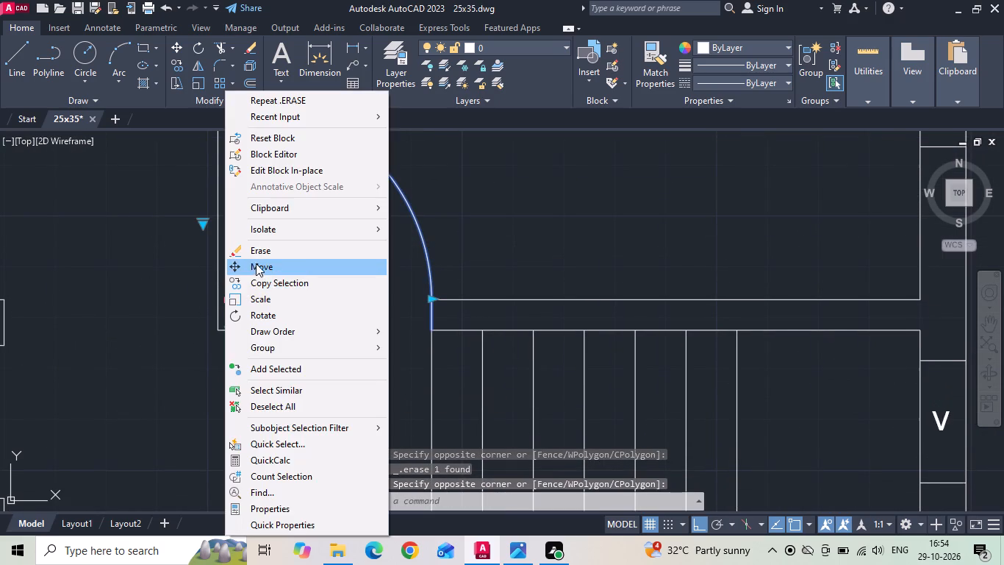
scroll(243, 330, "up", 1)
left_click(217, 332)
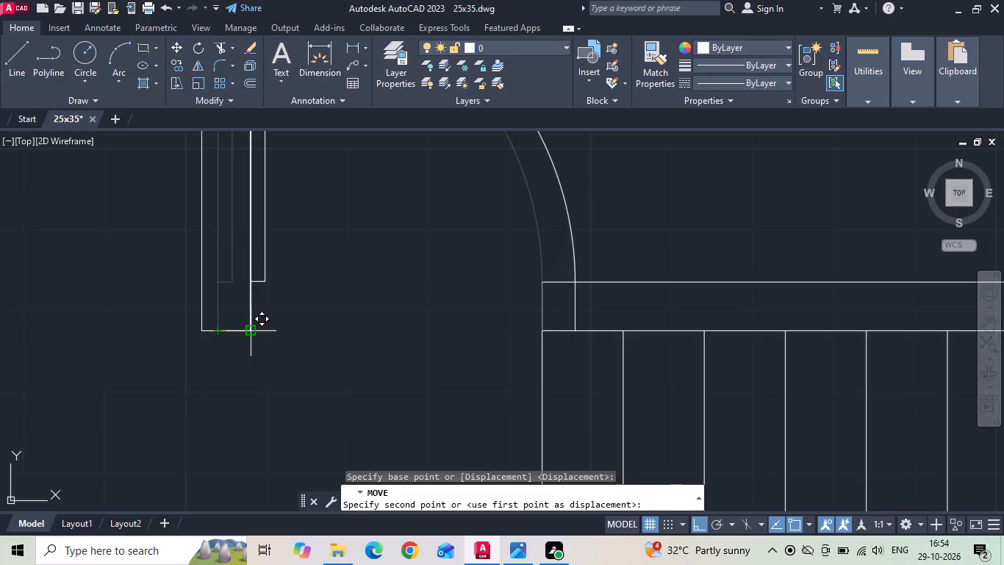
left_click(252, 327)
Shorten the bedroom door's width so its latch side meets the end of the staircase wall.
left_click_drag(595, 213, 562, 217)
left_click(523, 222)
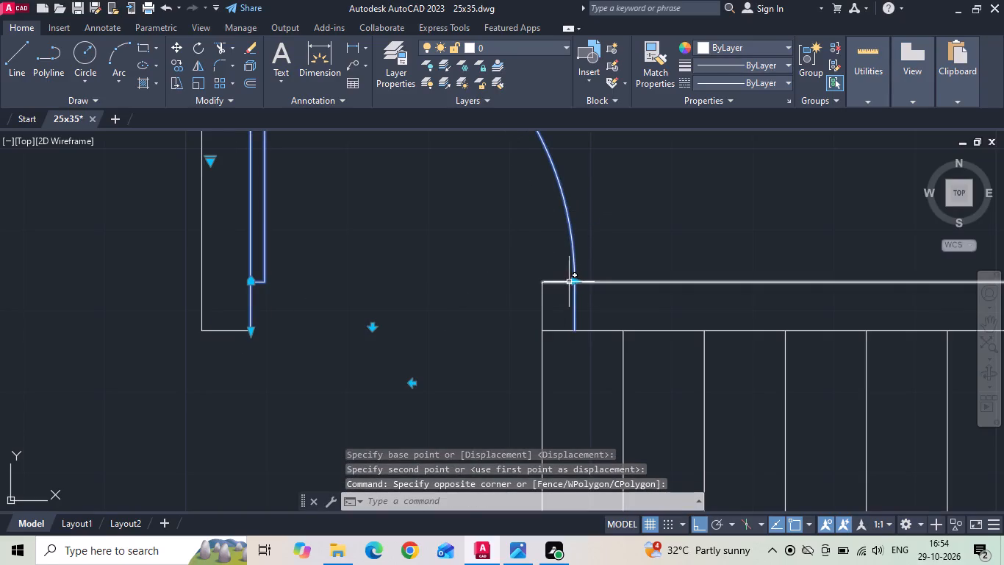
left_click(574, 282)
left_click(537, 283)
Copy the bedroom door horizontally into the kitchen, near the end of the kitchen-toilet wall.
scroll(484, 302, "down", 3)
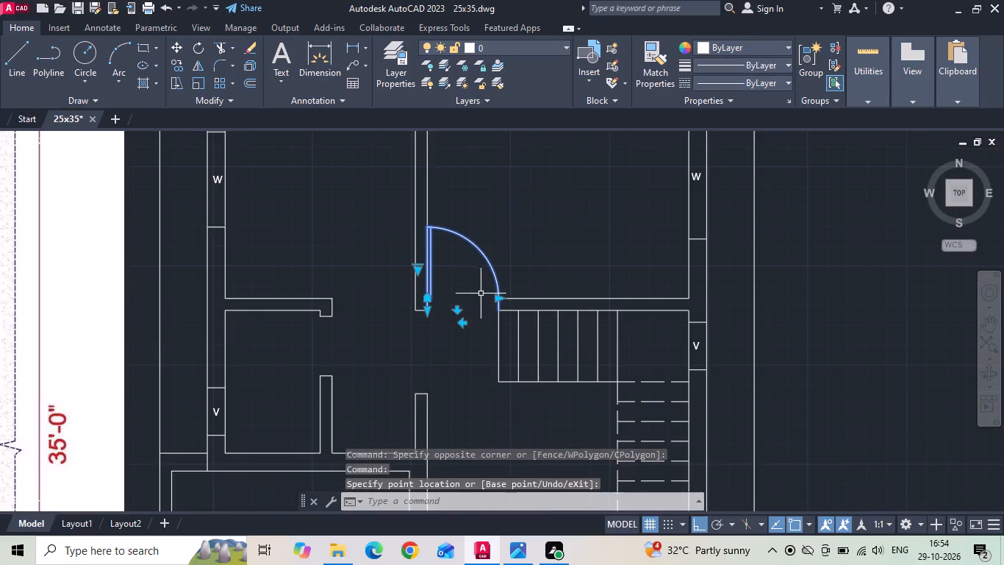
scroll(481, 270, "down", 1)
scroll(416, 288, "down", 1)
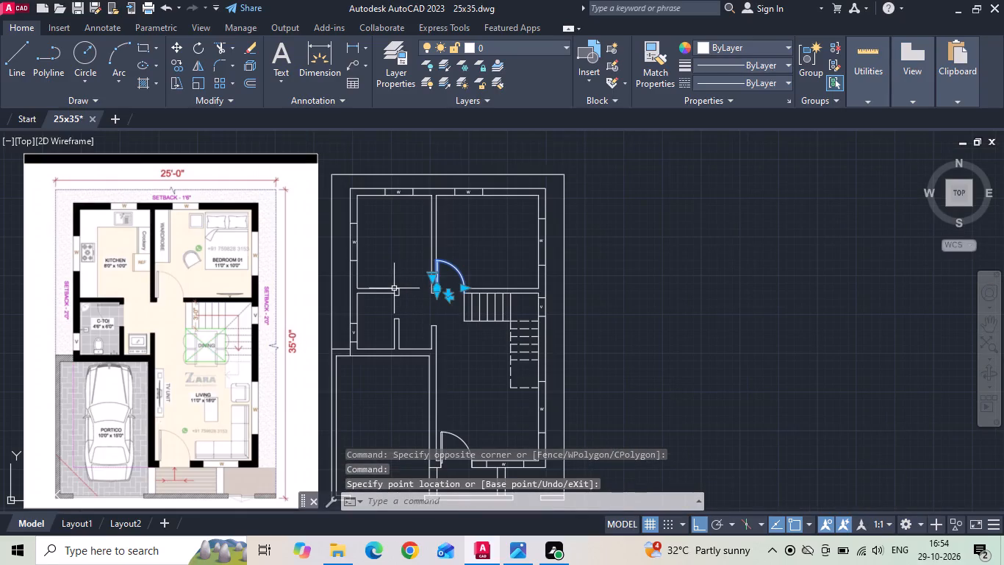
right_click(393, 288)
left_click(443, 283)
scroll(420, 272, "up", 2)
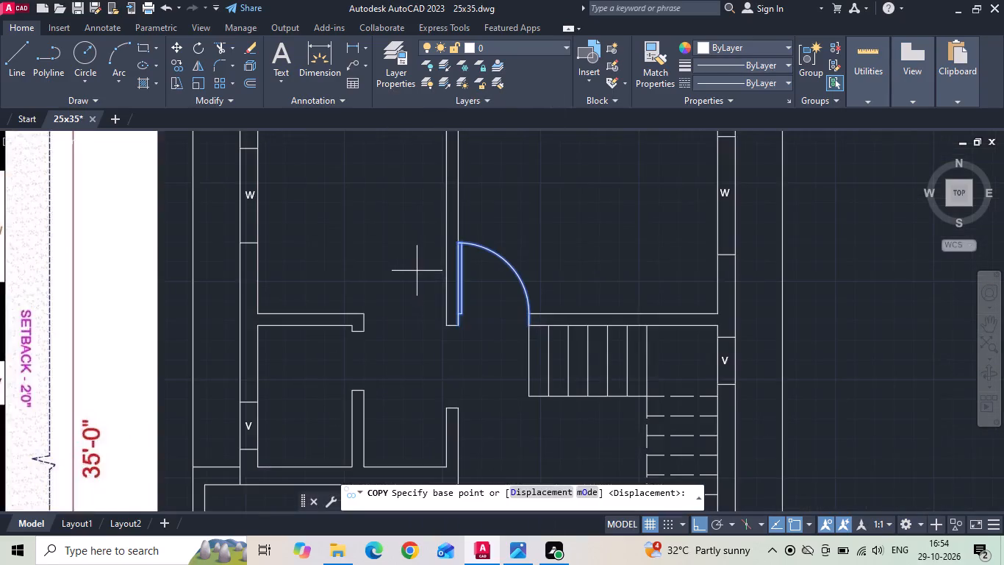
left_click_drag(417, 271, 400, 272)
left_click(293, 275)
key("Escape")
Flip the copied kitchen door sideways so its hinge is on the opposite side while it still swings up into the kitchen.
left_click(398, 271)
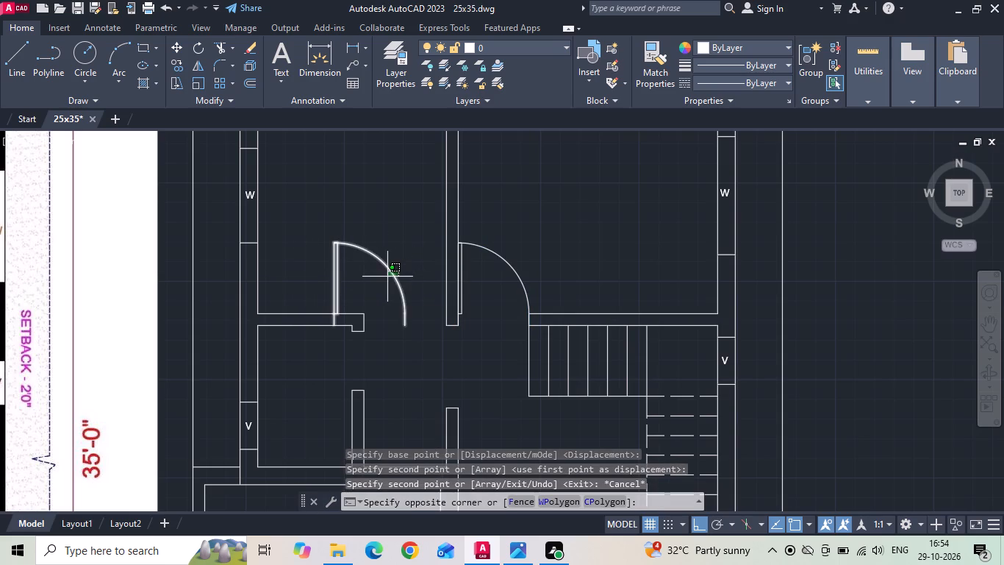
left_click(387, 277)
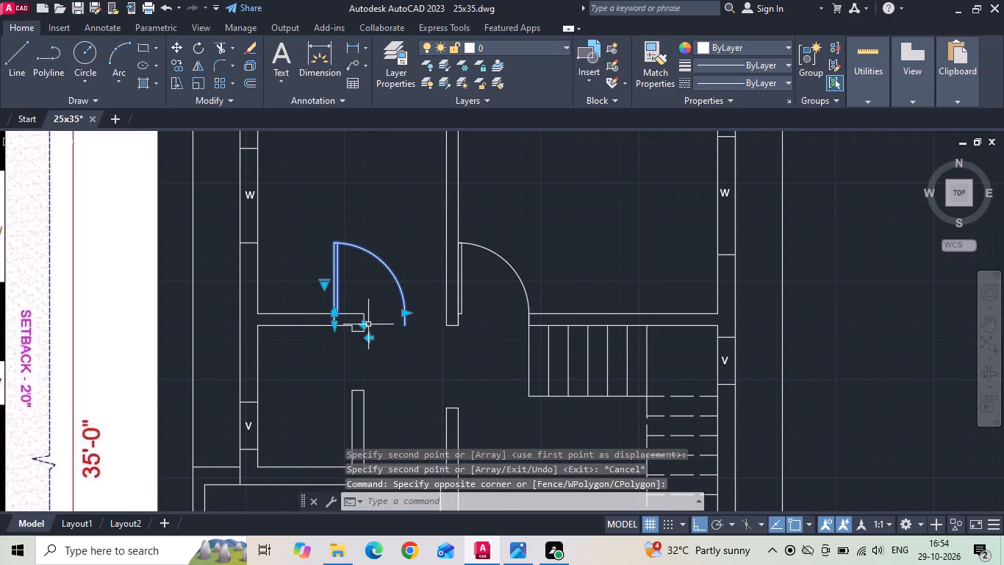
left_click(368, 324)
left_click(368, 327)
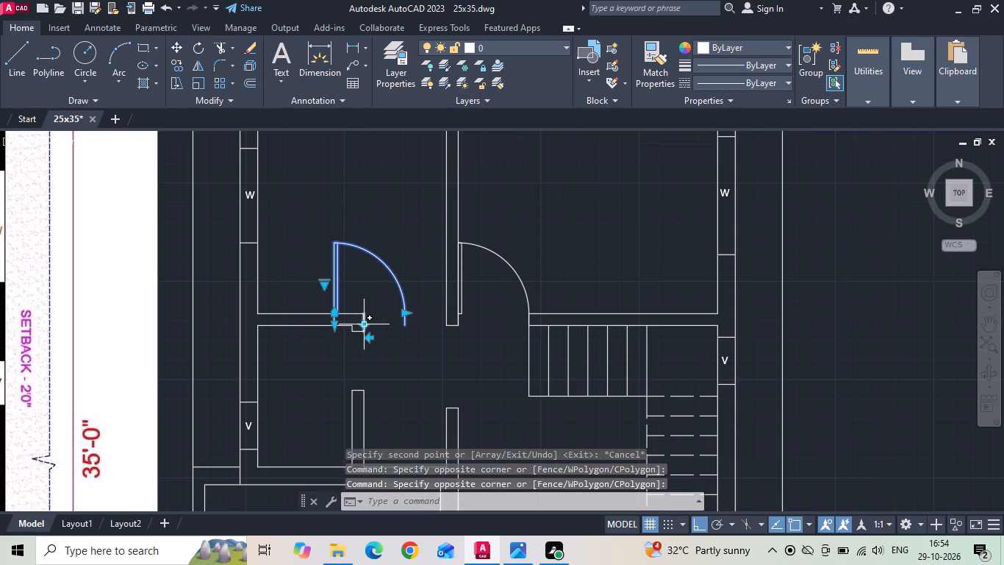
left_click(364, 324)
scroll(368, 330, "up", 1)
left_click(372, 285)
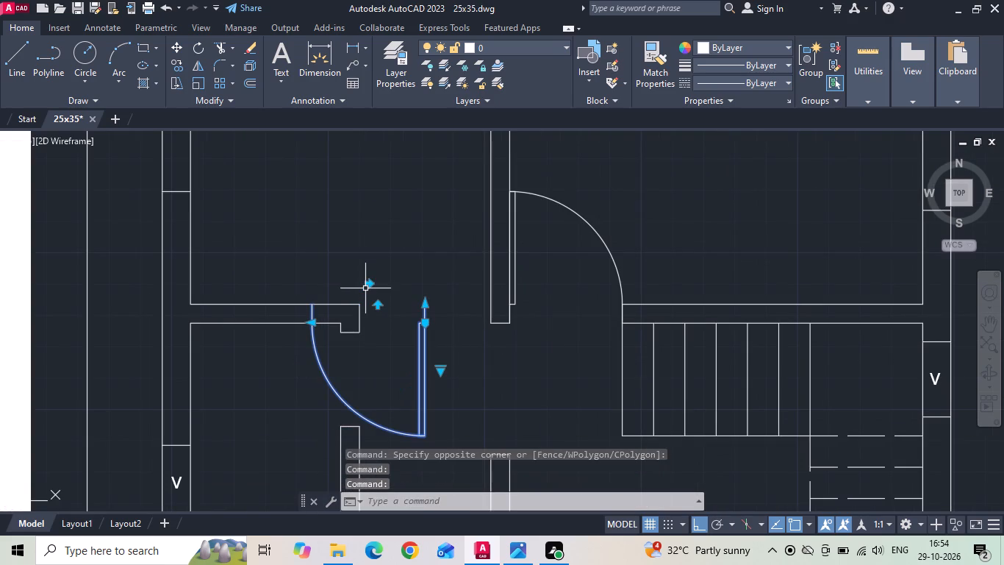
left_click(377, 302)
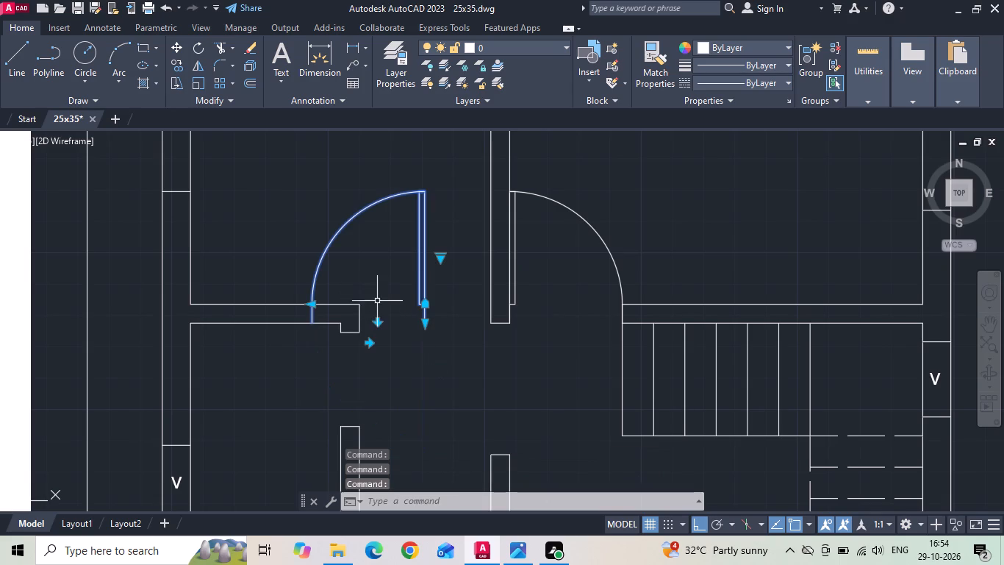
Rotate the flipped door 90° counterclockwise so its leaf lies horizontally and its arc swings down toward the toilet.
right_click(374, 274)
left_click(398, 312)
left_click(388, 270)
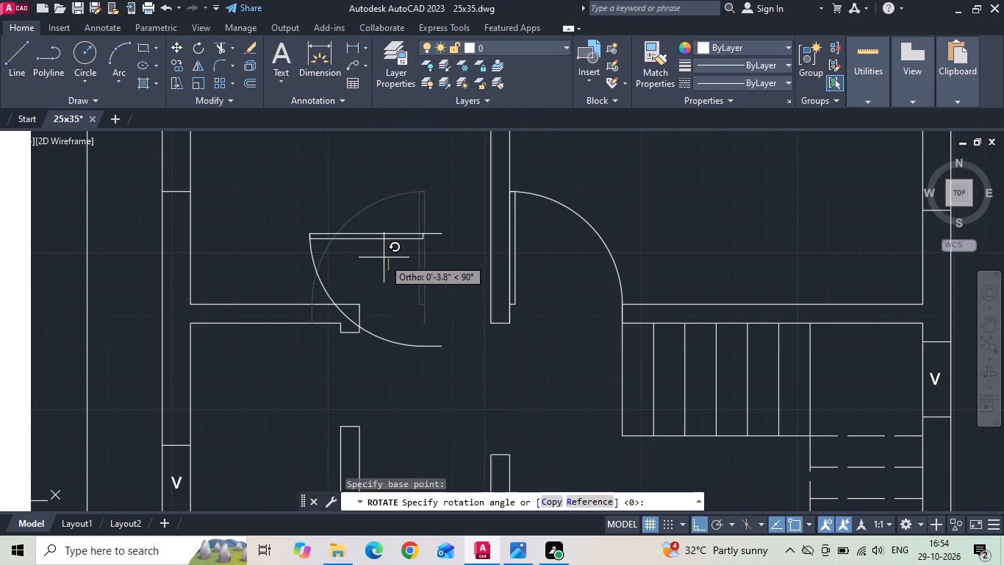
left_click(381, 252)
Move the rotated door into the toilet doorway so its hinge-side outer corner meets the lower corner of the short wall return.
left_click_drag(382, 218, 381, 238)
left_click(379, 244)
right_click(379, 244)
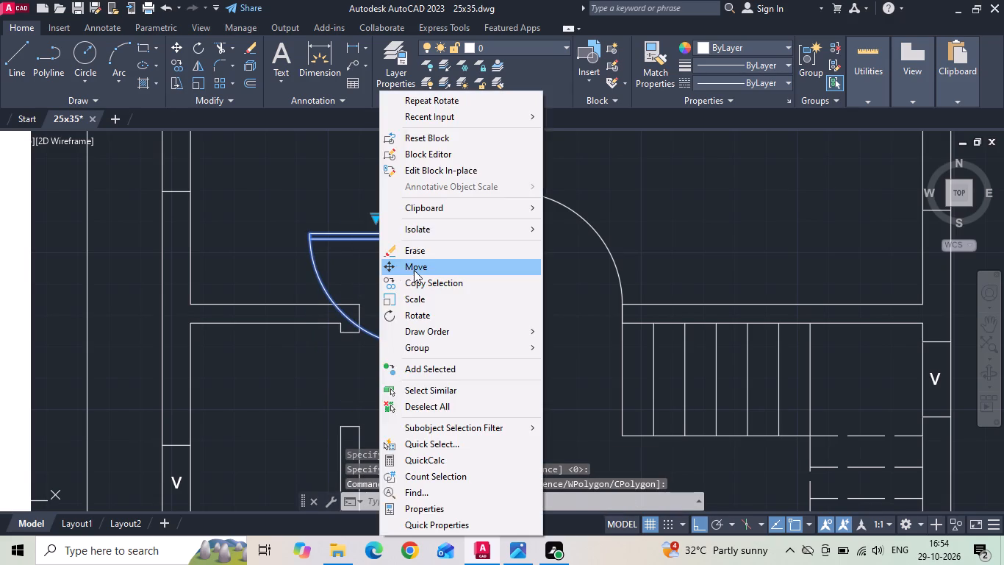
left_click(414, 270)
scroll(432, 235, "up", 2)
left_click(454, 230)
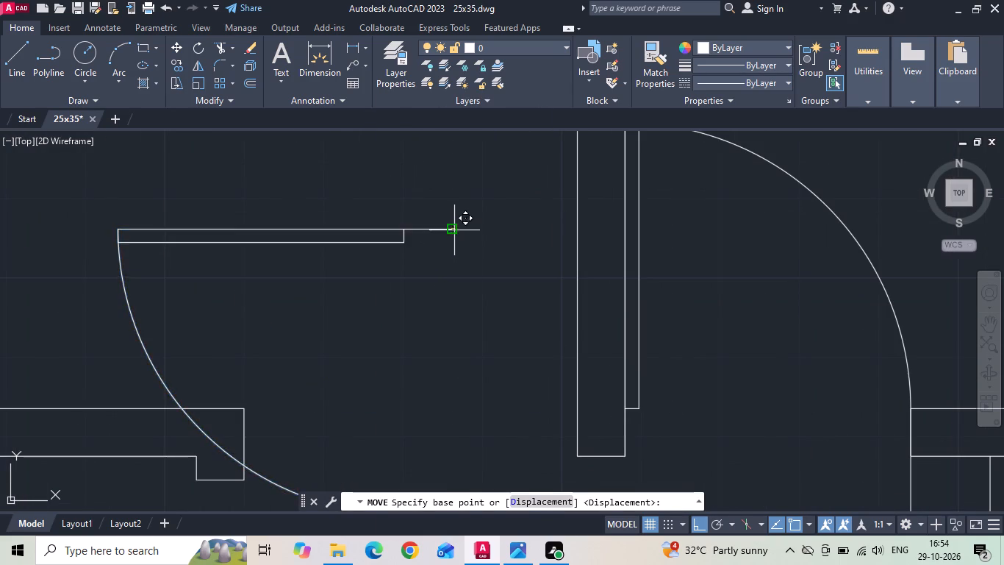
scroll(453, 231, "down", 2)
scroll(385, 350, "up", 2)
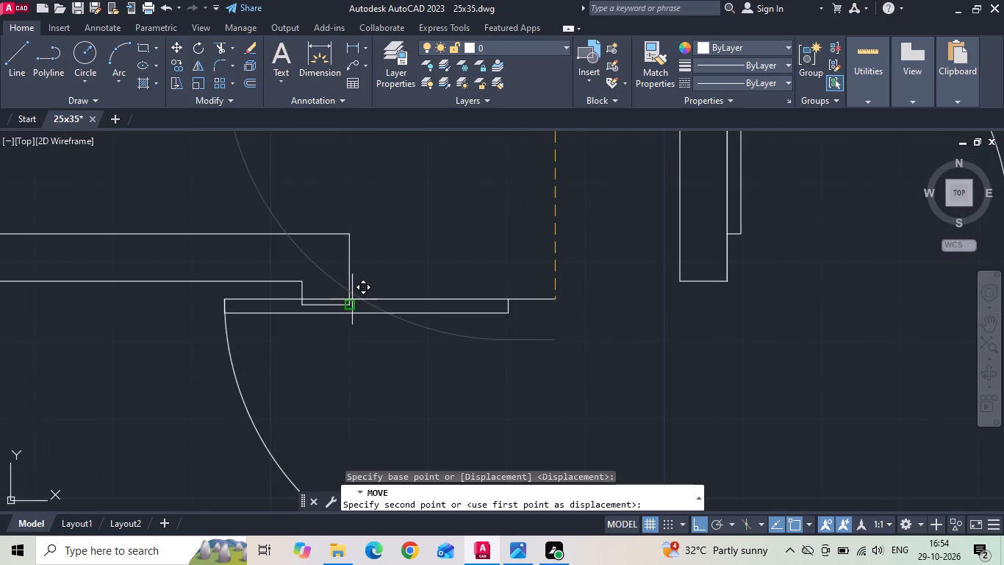
left_click(351, 296)
left_click(321, 294)
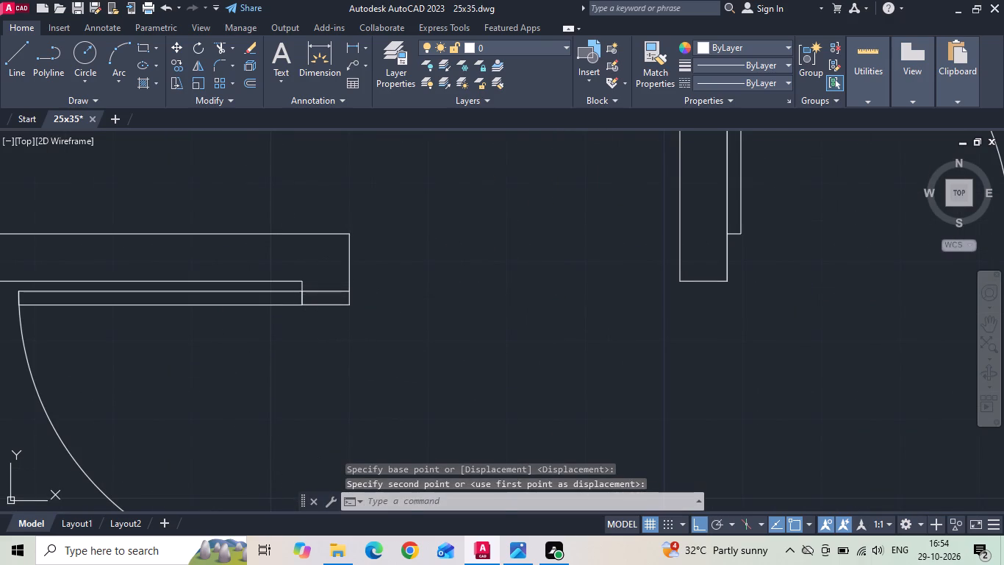
left_click(320, 280)
right_click(320, 280)
left_click(343, 263)
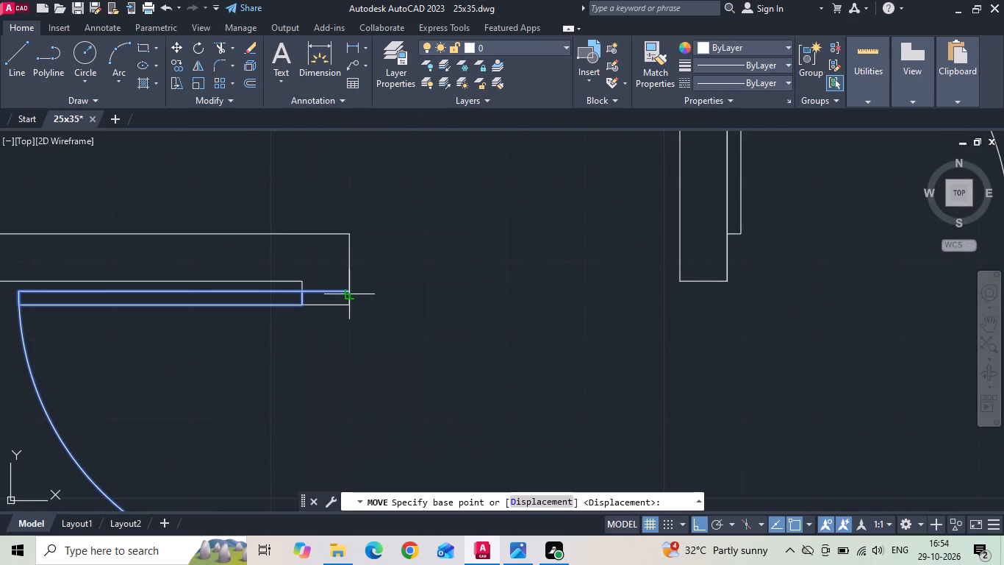
left_click(353, 289)
left_click(348, 308)
scroll(378, 271, "down", 3)
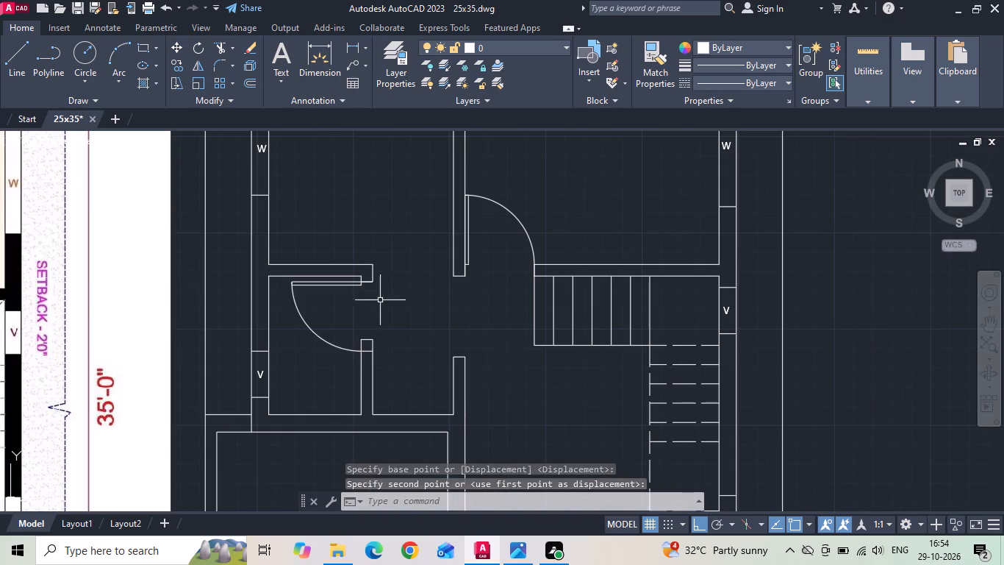
Shorten the toilet door's width so its latch side meets the end of the toilet's lower side wall.
left_click_drag(335, 343, 329, 357)
left_click(326, 363)
scroll(359, 353, "up", 2)
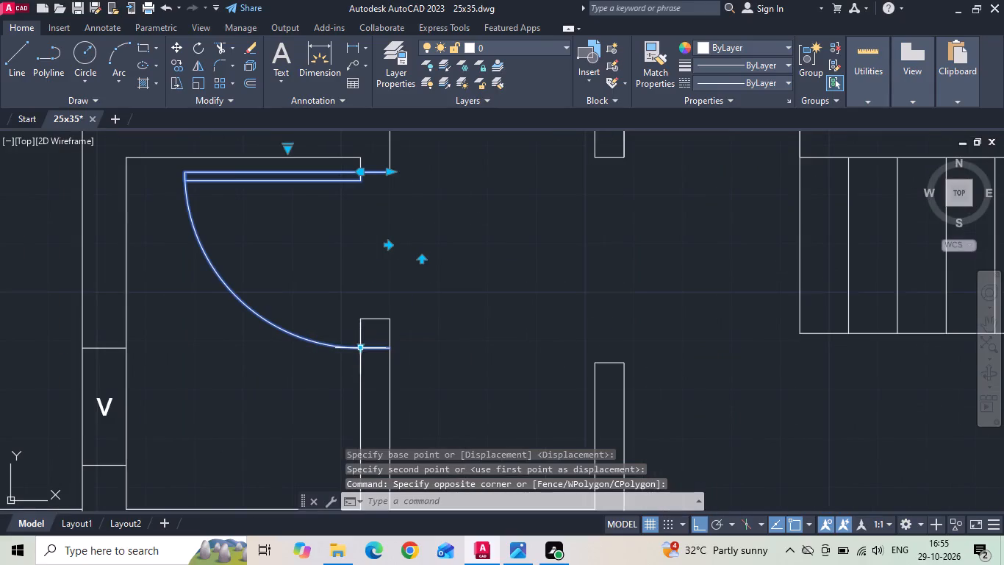
left_click(359, 344)
left_click(361, 319)
key("Escape")
Start a multiline text box in the living area above the entrance door, with a text height of 8".
scroll(417, 340, "down", 5)
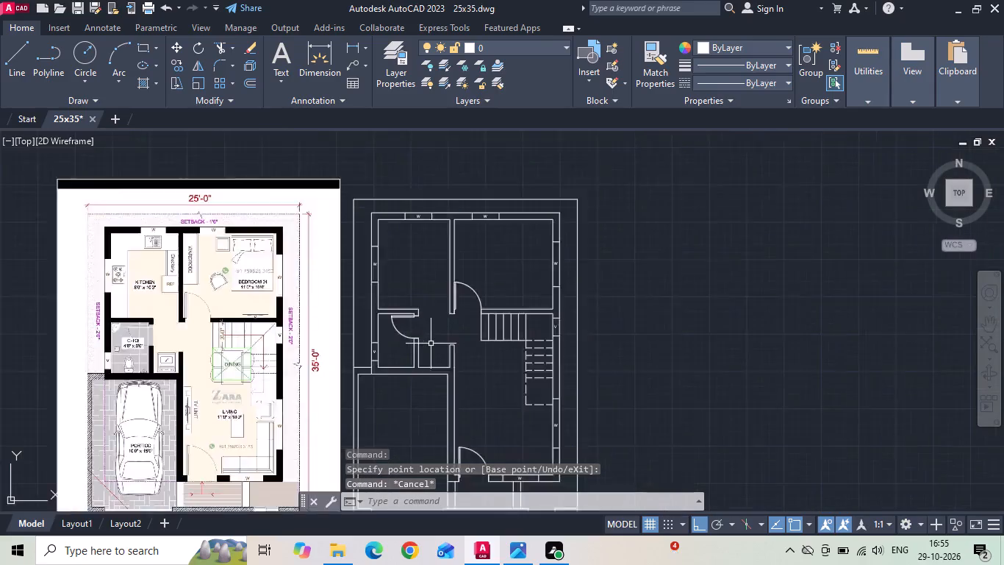
scroll(431, 344, "up", 1)
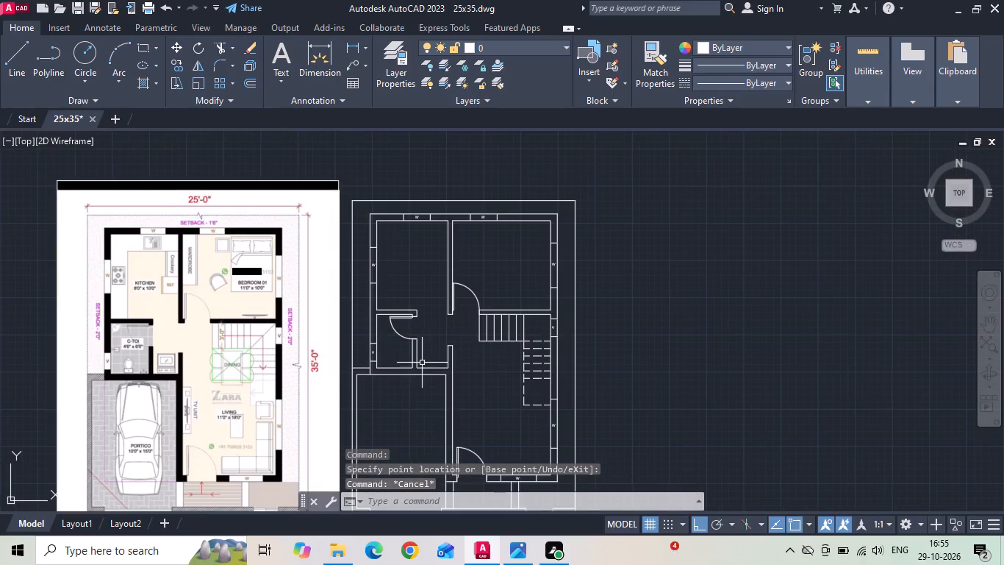
middle_click_drag(415, 344, 415, 286)
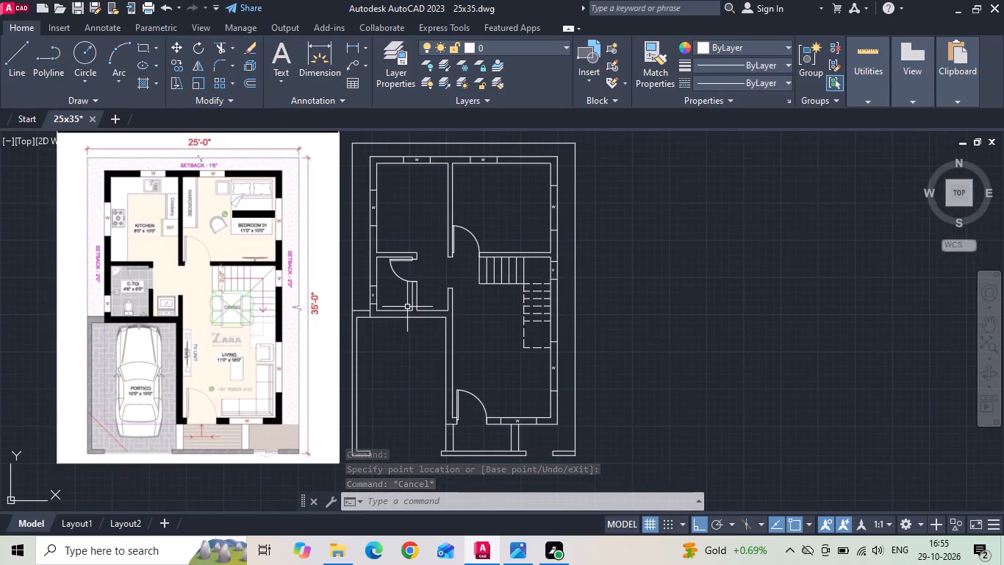
key("t")
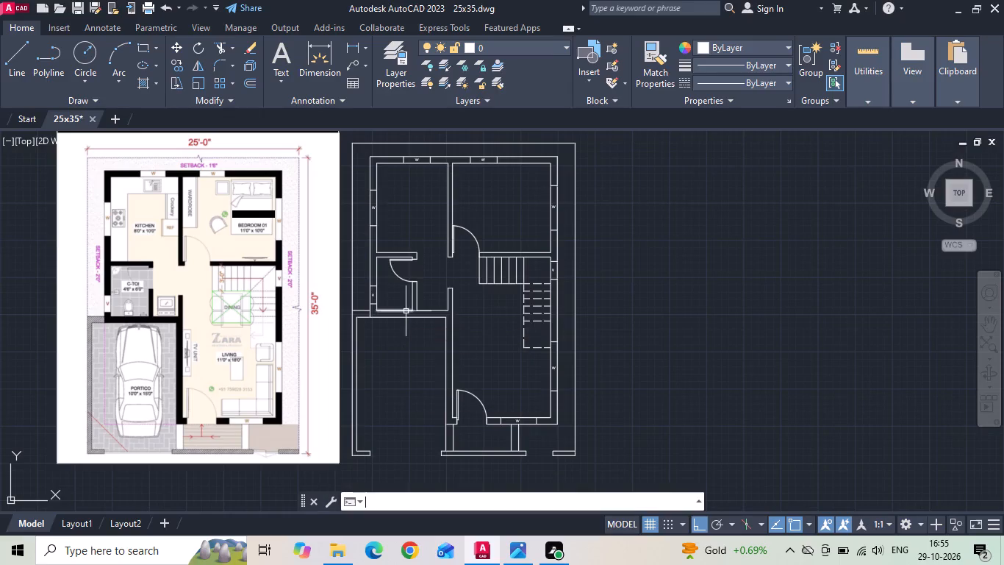
key("Escape")
type("mt")
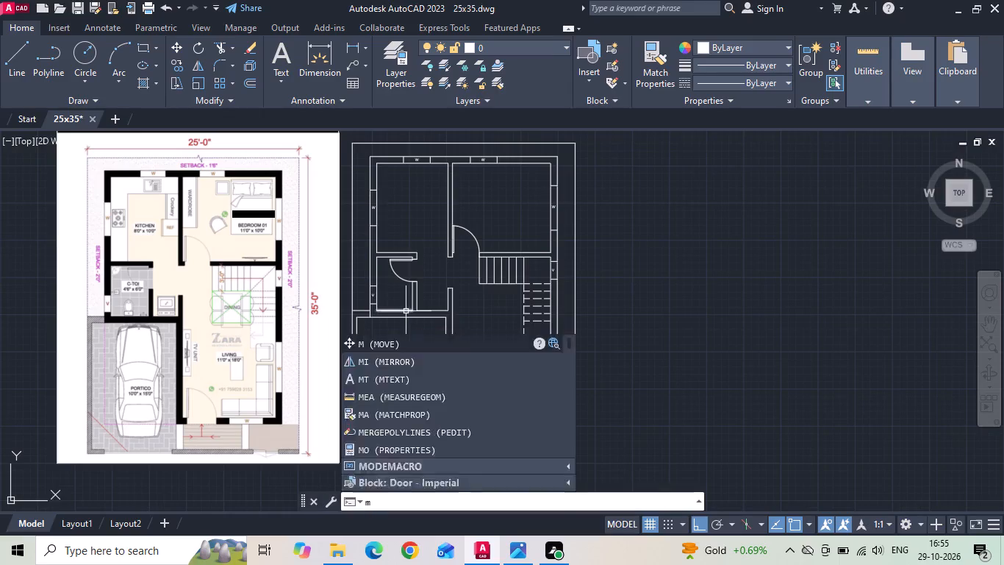
type("ext")
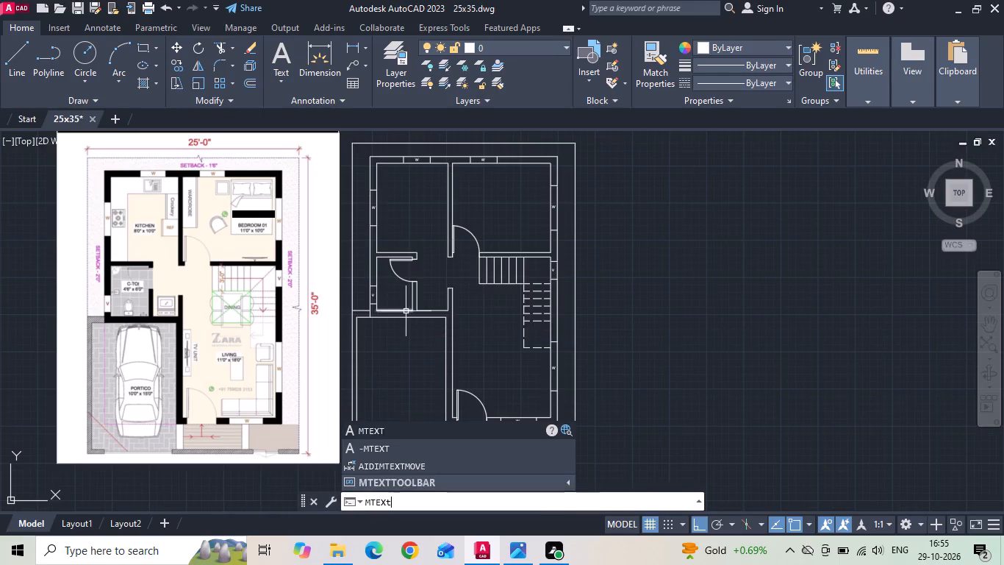
key("space")
left_click_drag(459, 349, 467, 352)
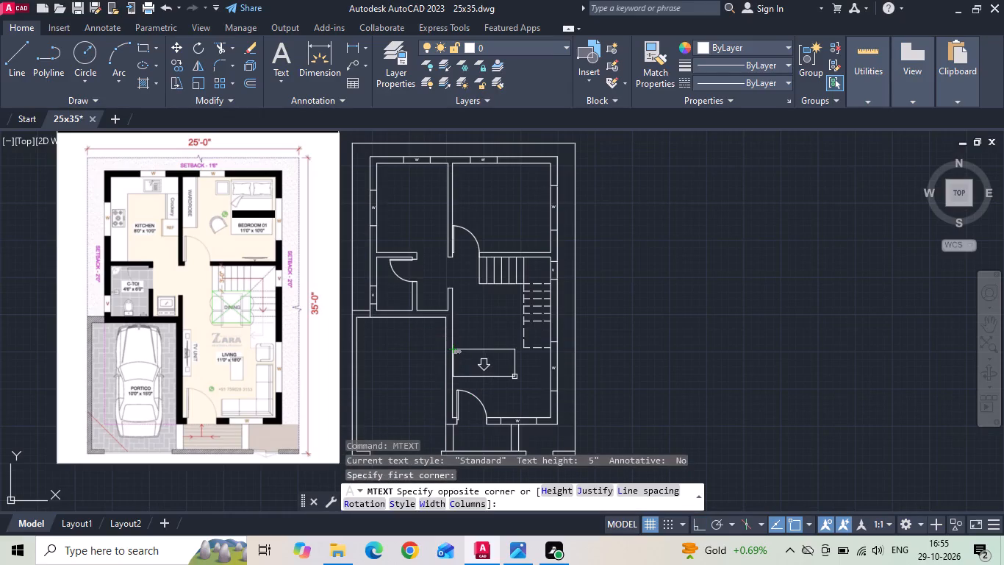
left_click(514, 377)
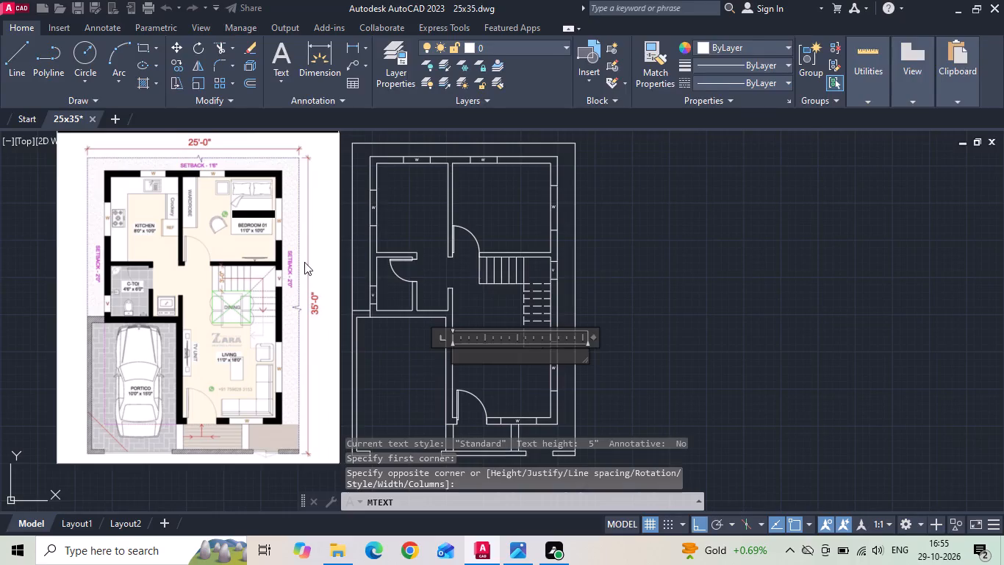
left_click(179, 63)
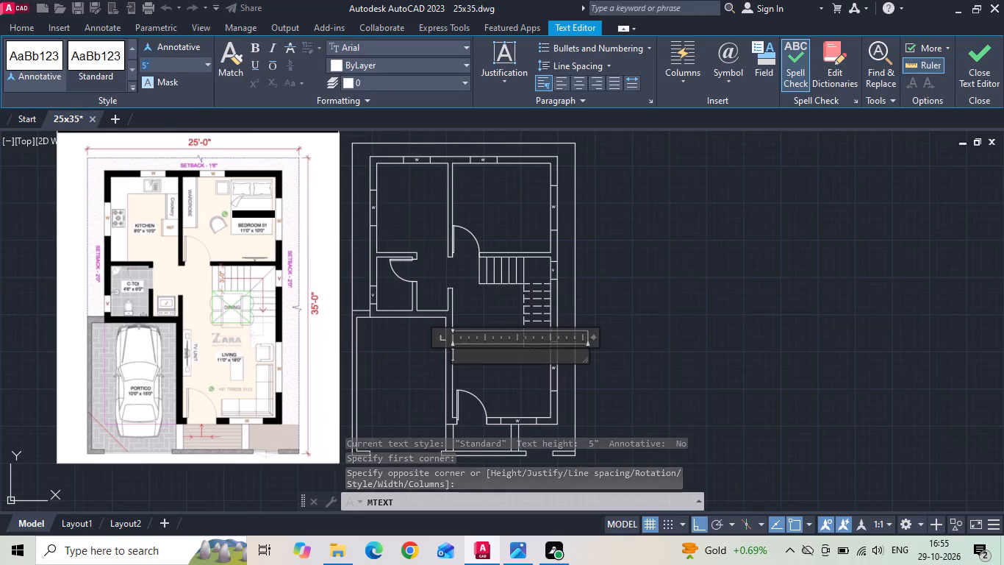
type("8\"")
key("Return")
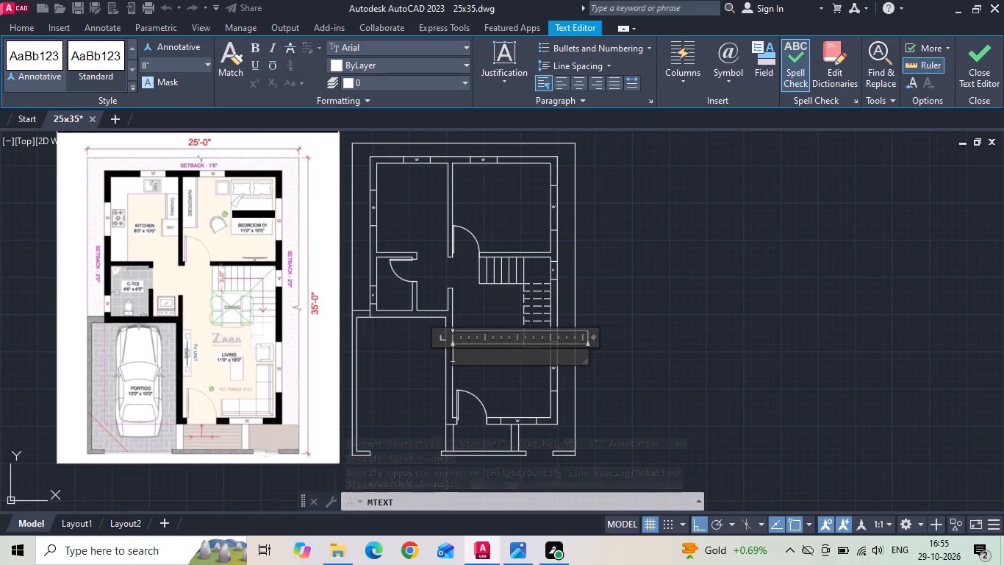
Enter the room label LIVING with 11'0"X18'0" on the second line, indenting the room name with three spaces.
scroll(481, 372, "up", 3)
scroll(482, 369, "down", 1)
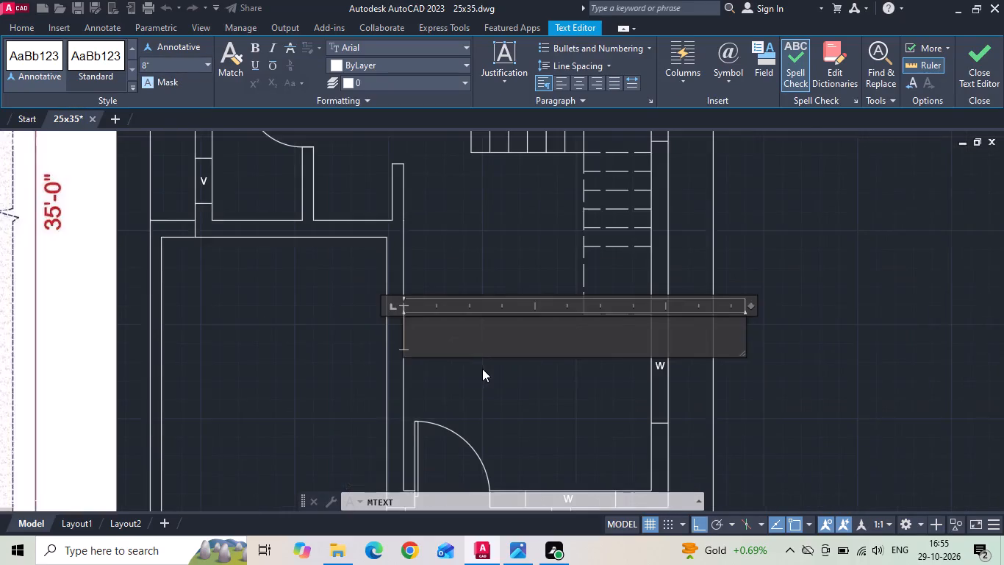
middle_click_drag(483, 368, 609, 370)
scroll(609, 370, "down", 1)
type("li")
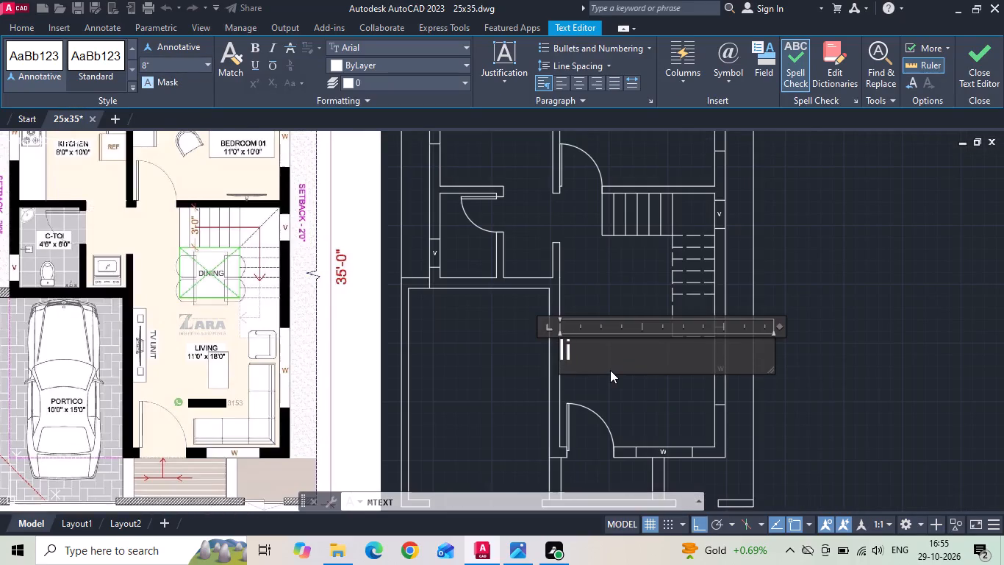
key("BackSpace")
key("BackSpace")
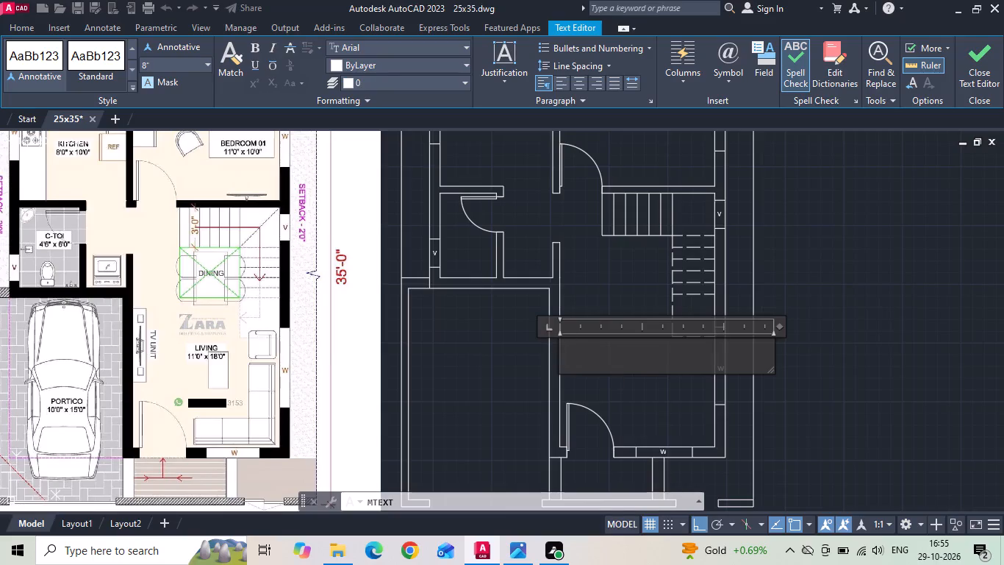
type("LIVING")
key("Return")
type("11'0")
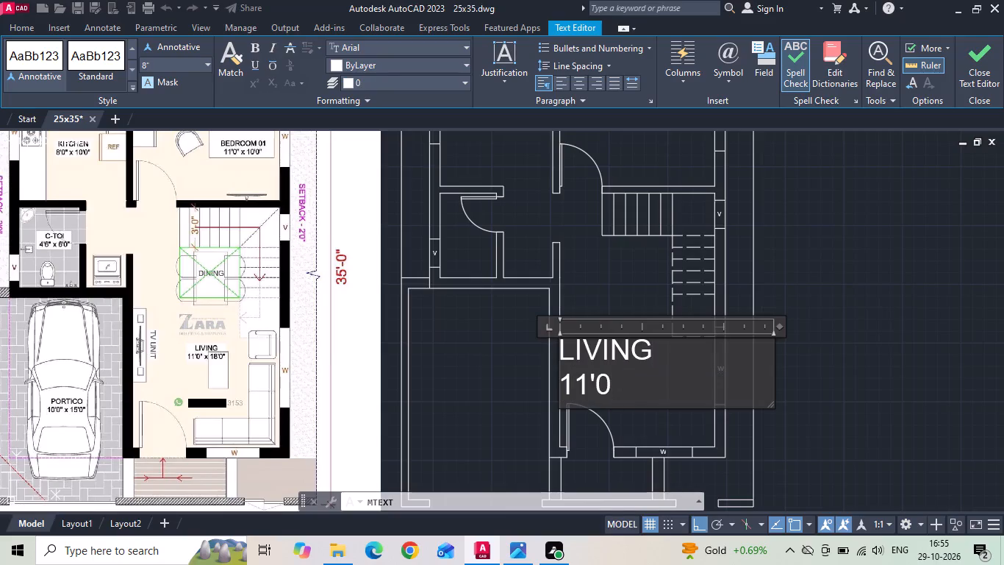
key("shift+quotedbl")
type("X18'")
key("0")
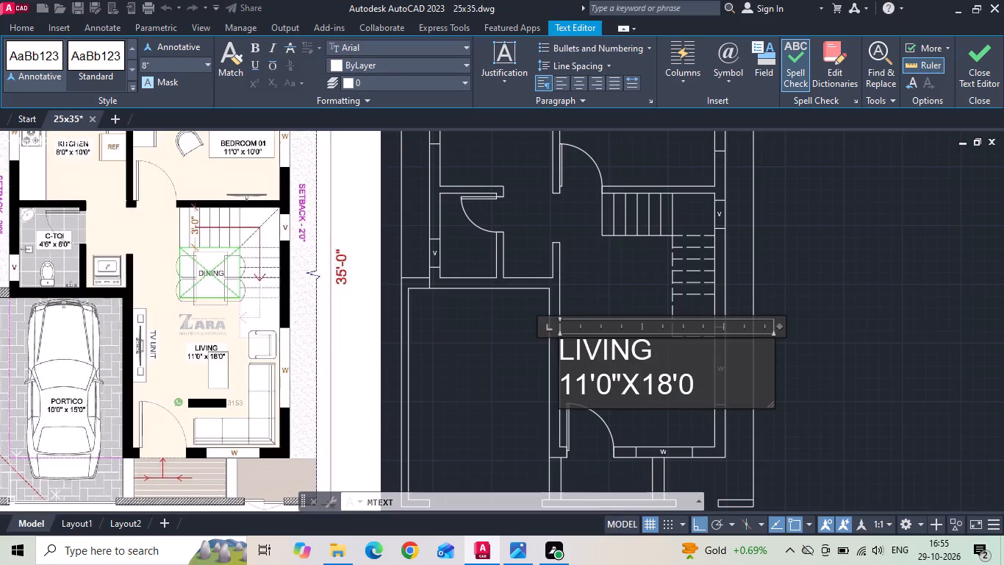
key("shift+quotedbl")
left_click(562, 342)
key("space")
key("space")
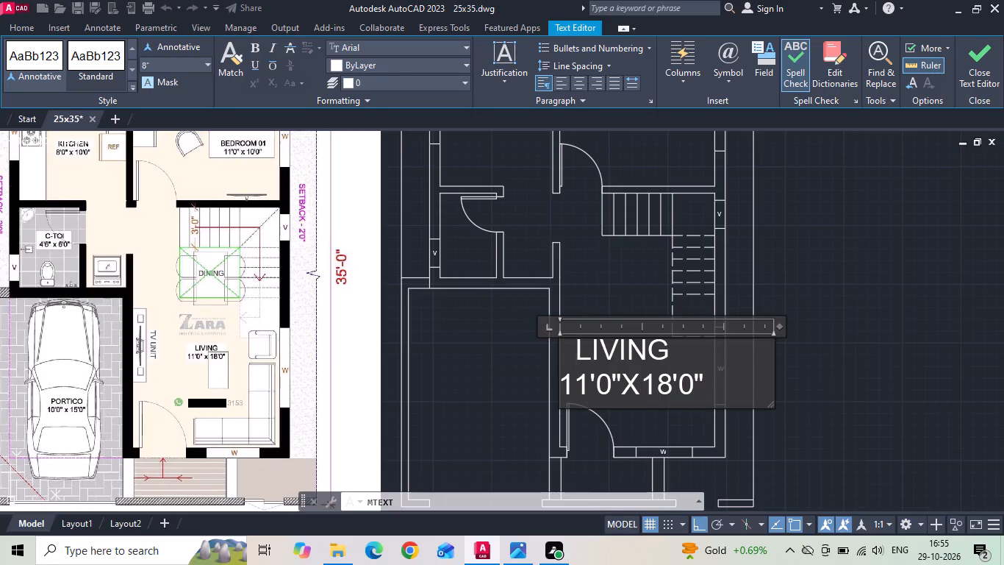
key("space")
left_click(611, 291)
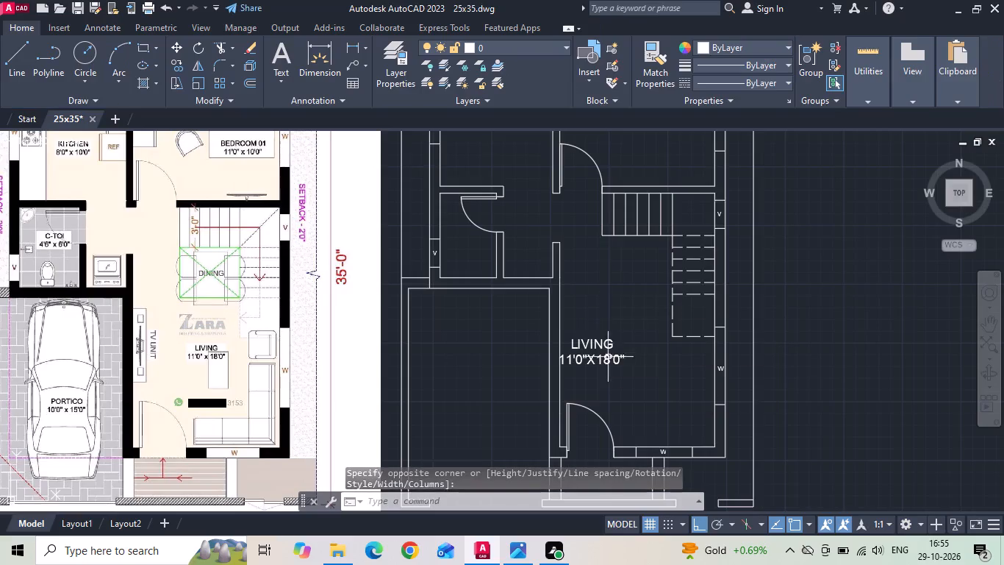
Move the LIVING label horizontally away from the portico wall to about the middle of the living room.
left_click(606, 358)
right_click(605, 358)
left_click(651, 271)
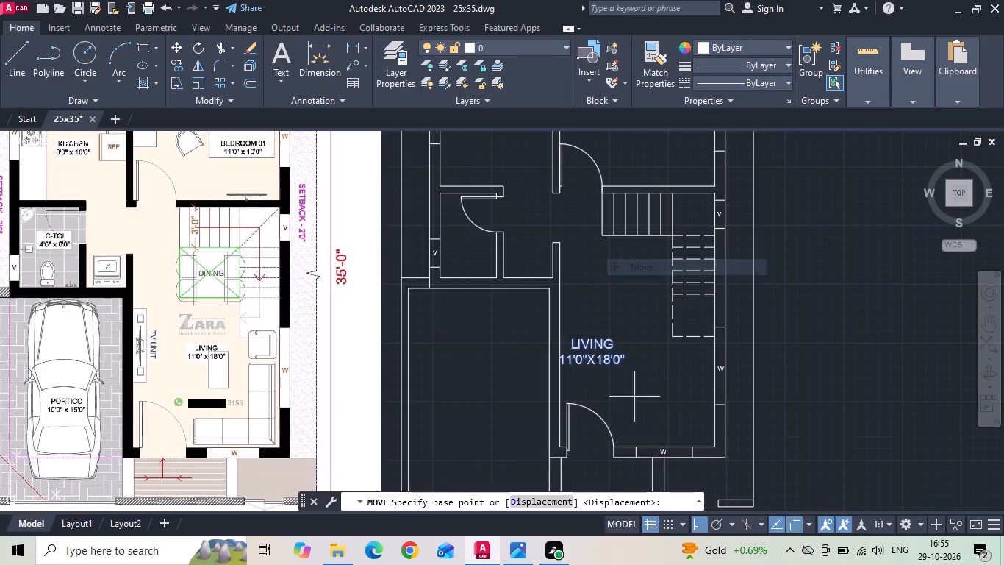
left_click_drag(634, 405, 670, 388)
left_click(675, 383)
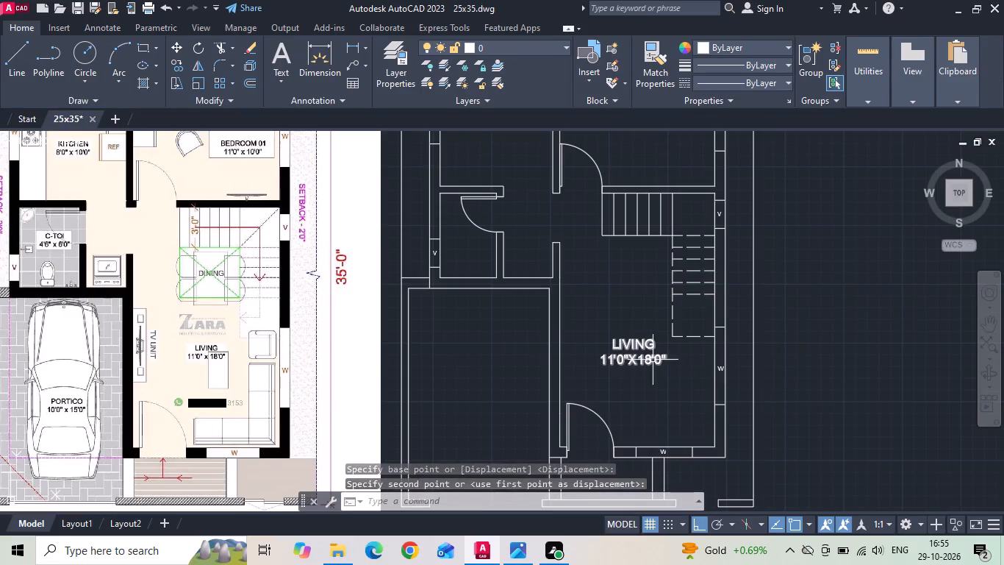
Copy the LIVING label vertically up into the middle of the bedroom.
left_click(653, 360)
right_click(651, 359)
left_click(700, 285)
left_click_drag(644, 358, 651, 332)
middle_click_drag(659, 283, 624, 452)
left_click(607, 288)
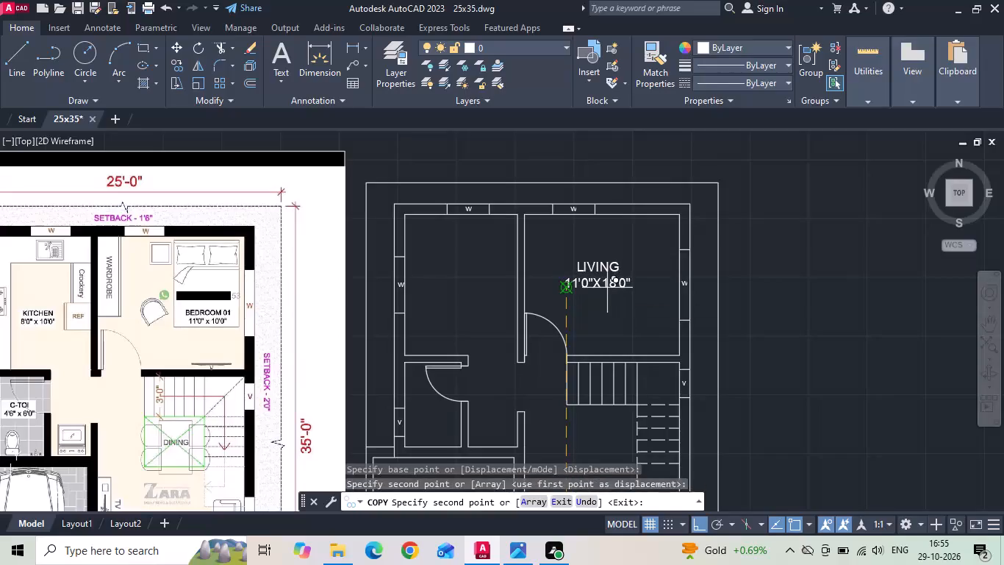
key("Escape")
Change the copied label in the bedroom to read BEDROOM with 11'0"X10'0" on the second line.
double_click(609, 271)
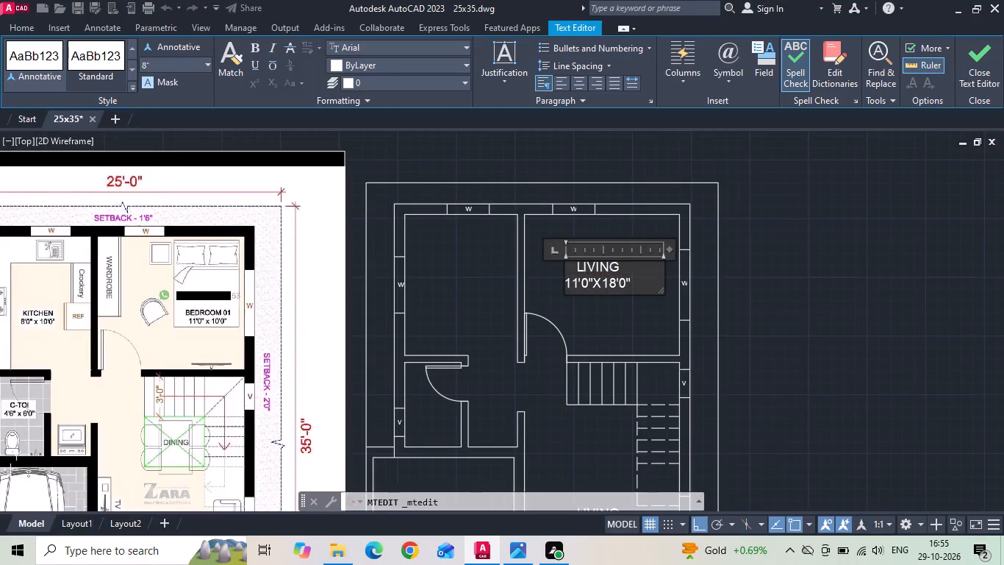
left_click(614, 288)
key("BackSpace")
key("0")
left_click_drag(629, 269, 500, 275)
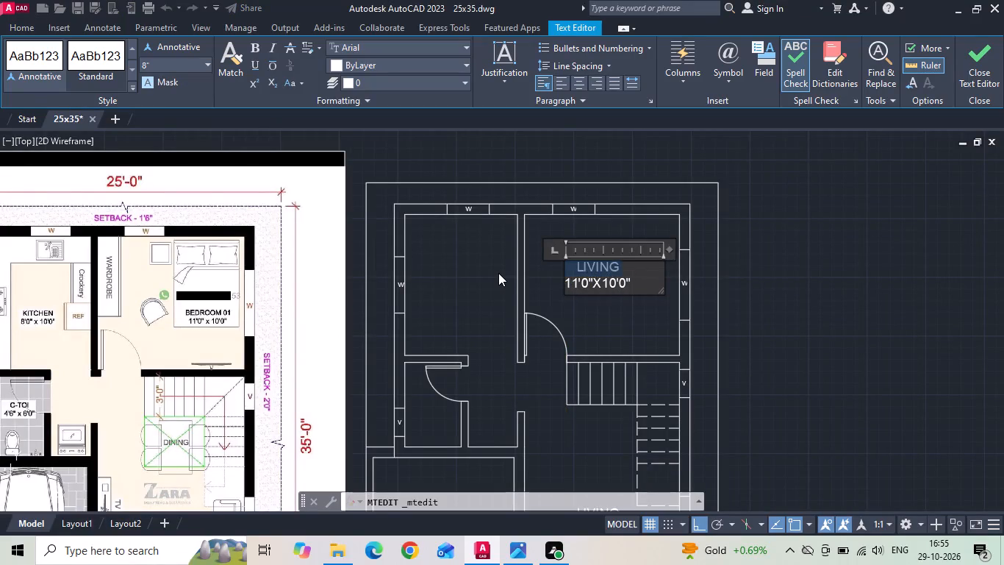
key("BackSpace")
type("BED")
type("ROOM")
key("Return")
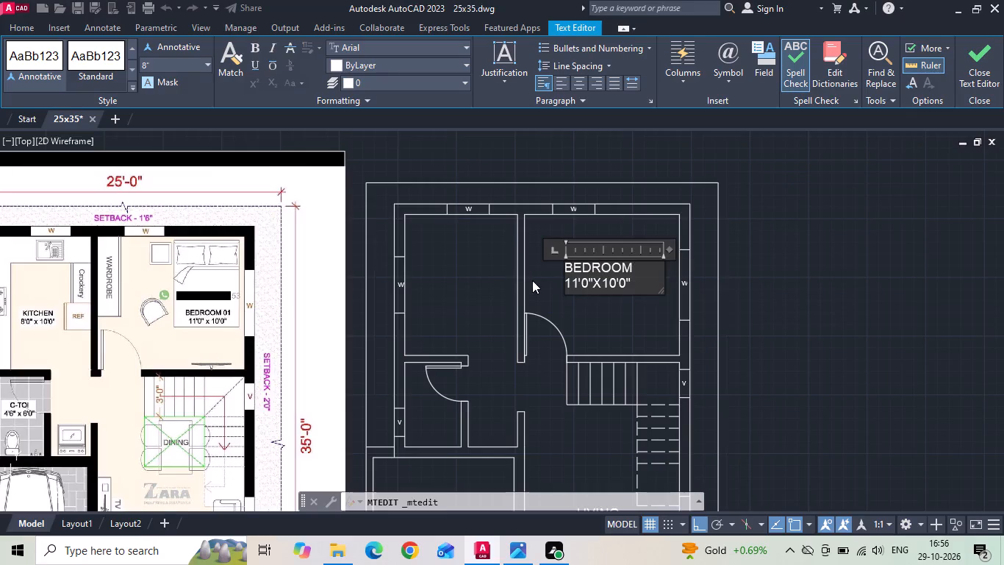
left_click(532, 280)
Copy the BEDROOM label horizontally about 9' into the kitchen.
scroll(612, 265, "down", 2)
scroll(606, 274, "up", 2)
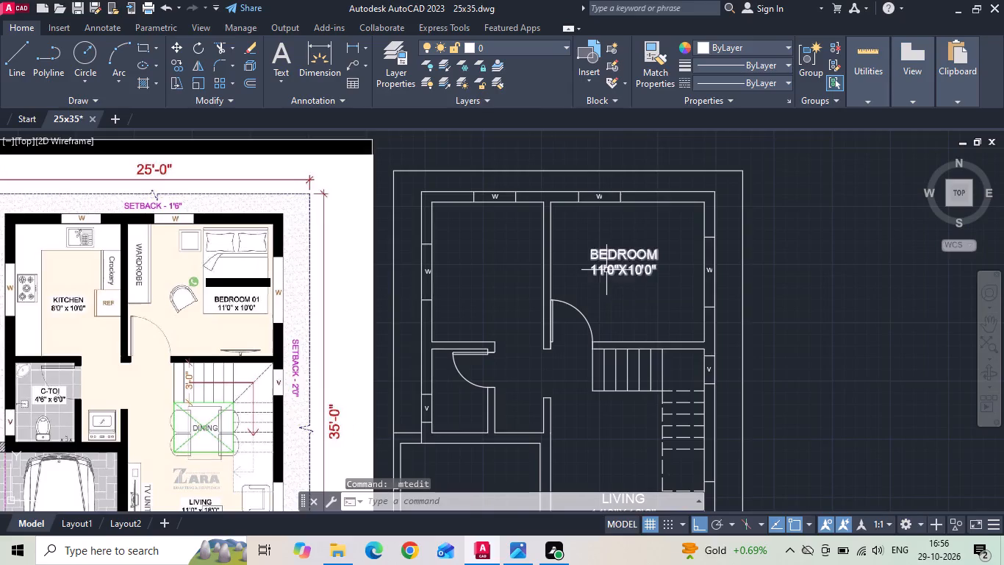
left_click(607, 269)
right_click(607, 269)
left_click(647, 284)
left_click_drag(636, 279, 598, 285)
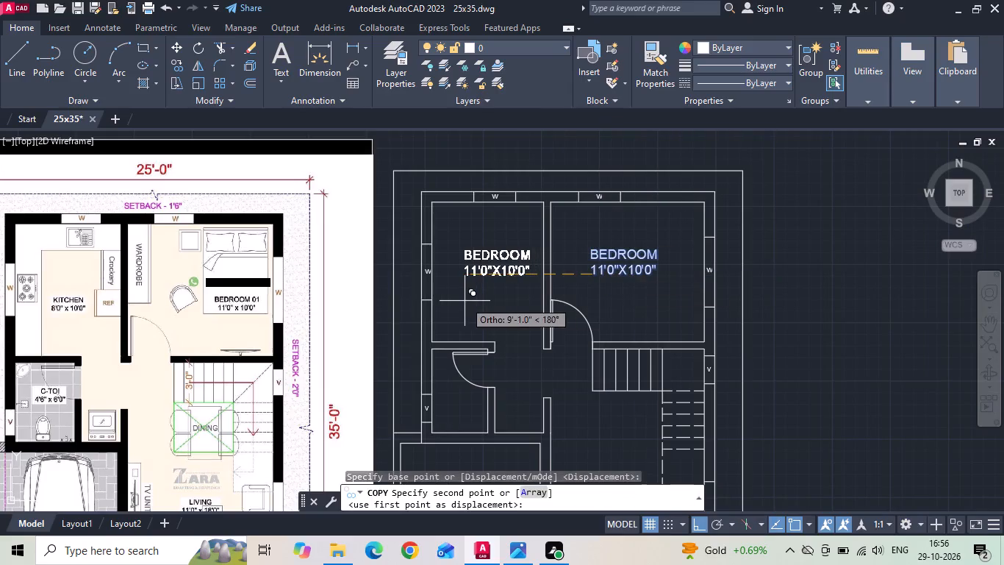
left_click(463, 301)
key("Escape")
Change the copied label in the kitchen to read KITCHEN with the size 8'0"X10'0".
double_click(485, 250)
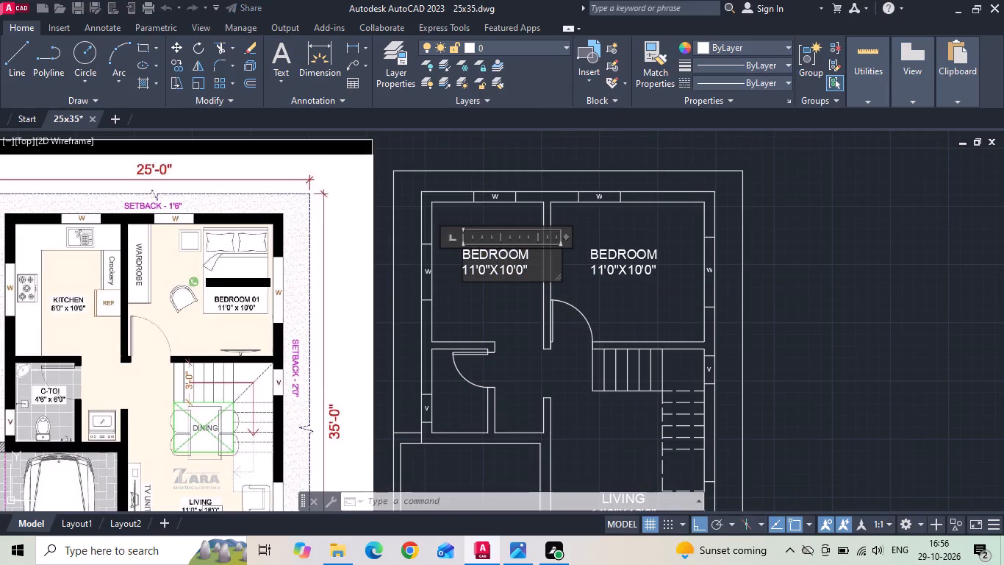
left_click(474, 269)
key("BackSpace")
key("BackSpace")
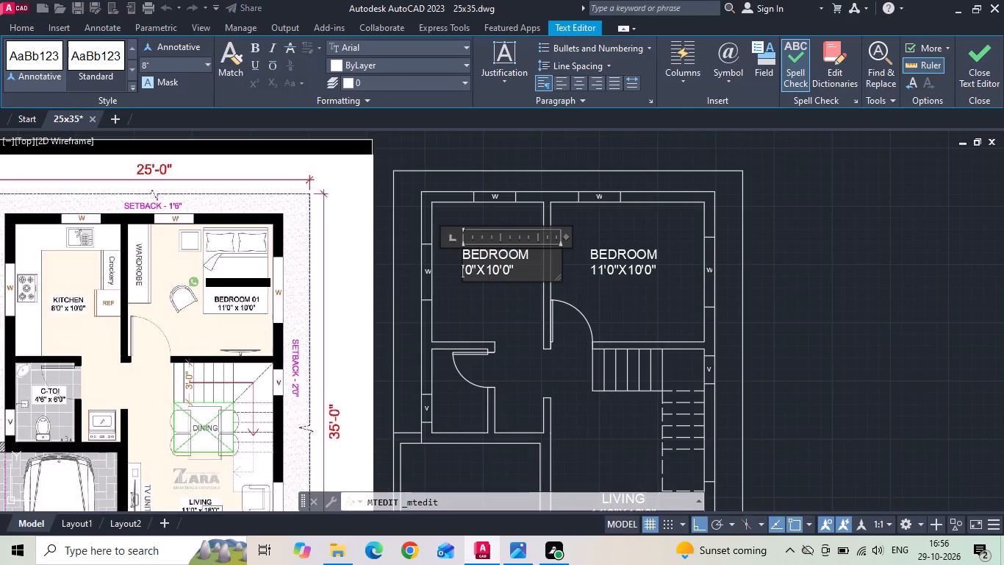
key("8")
left_click(526, 255)
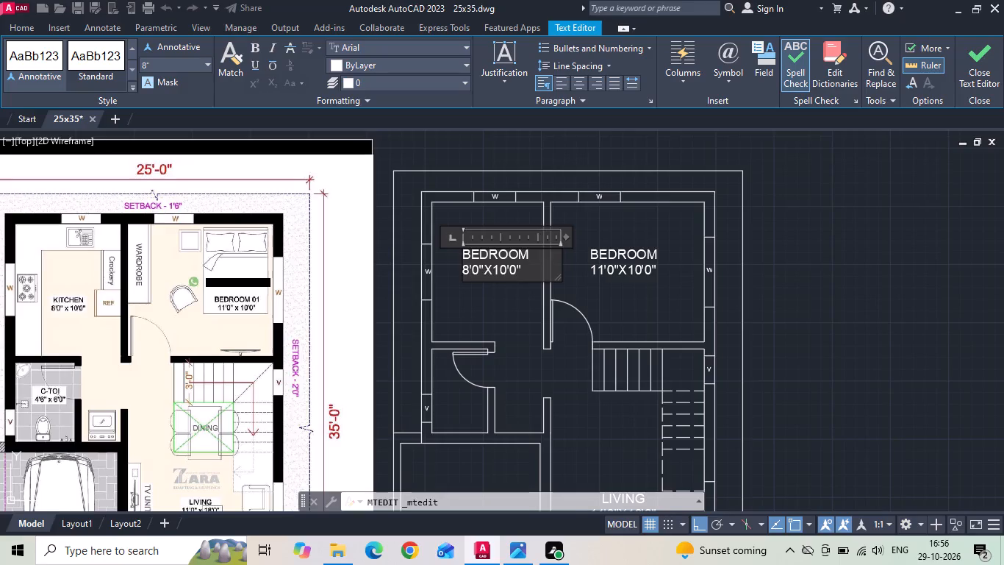
key("BackSpace")
key("BackSpace")
key("BackSpace")
key("BackSpace")
key("BackSpace")
key("BackSpace")
key("BackSpace")
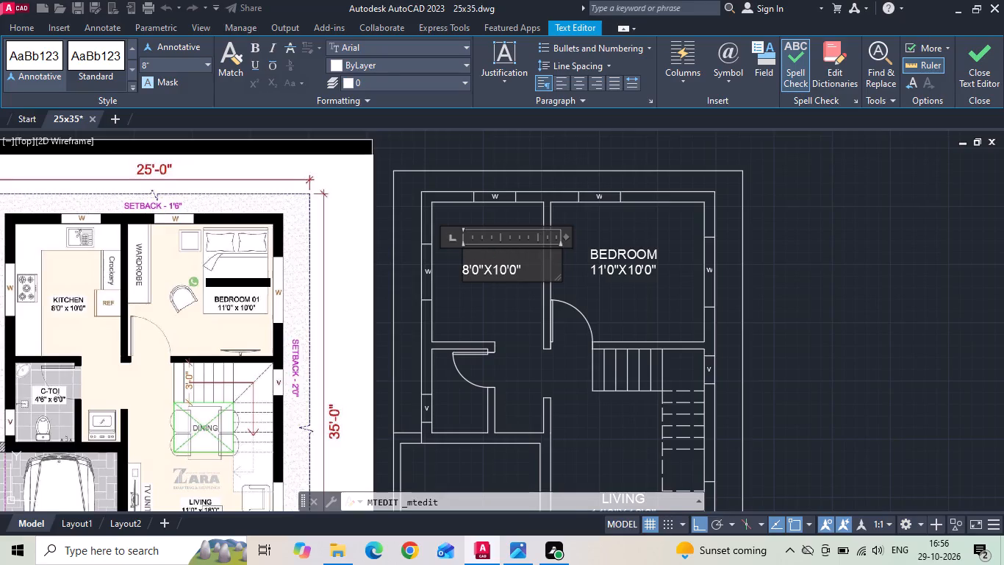
type("KITCHEN")
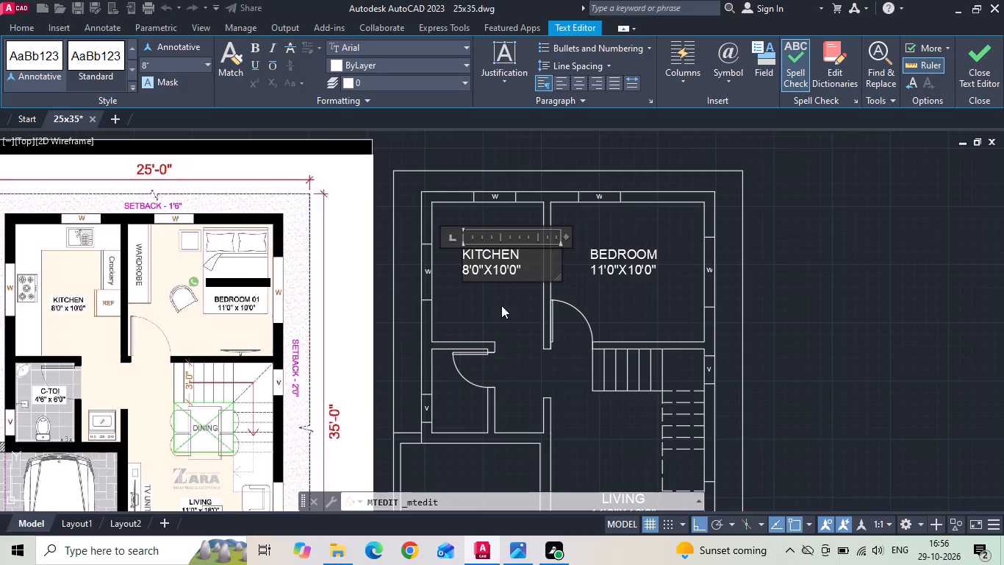
left_click(501, 305)
Copy the KITCHEN label vertically down into the common toilet beside its door.
left_click(492, 271)
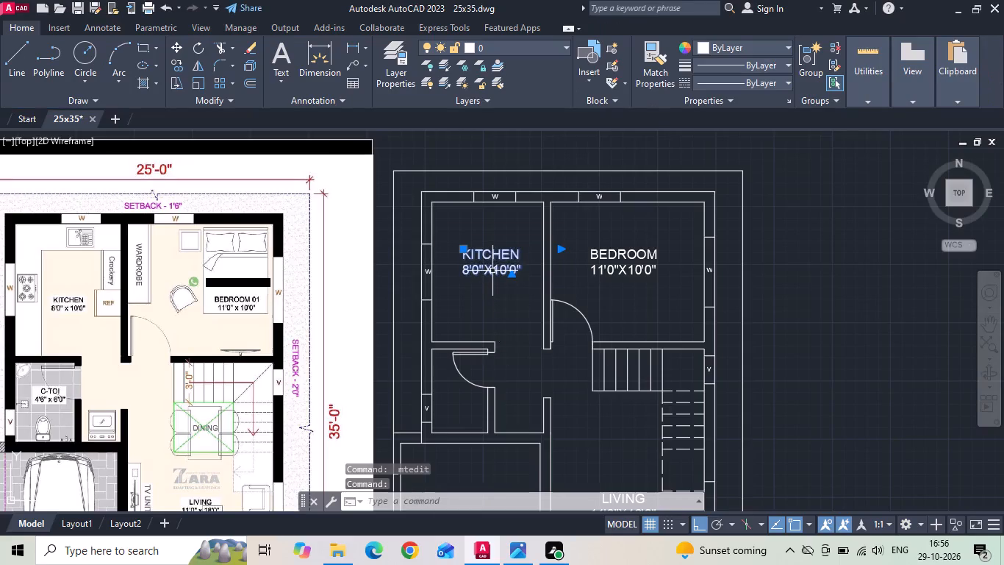
right_click(492, 271)
left_click(502, 280)
left_click_drag(496, 266, 490, 298)
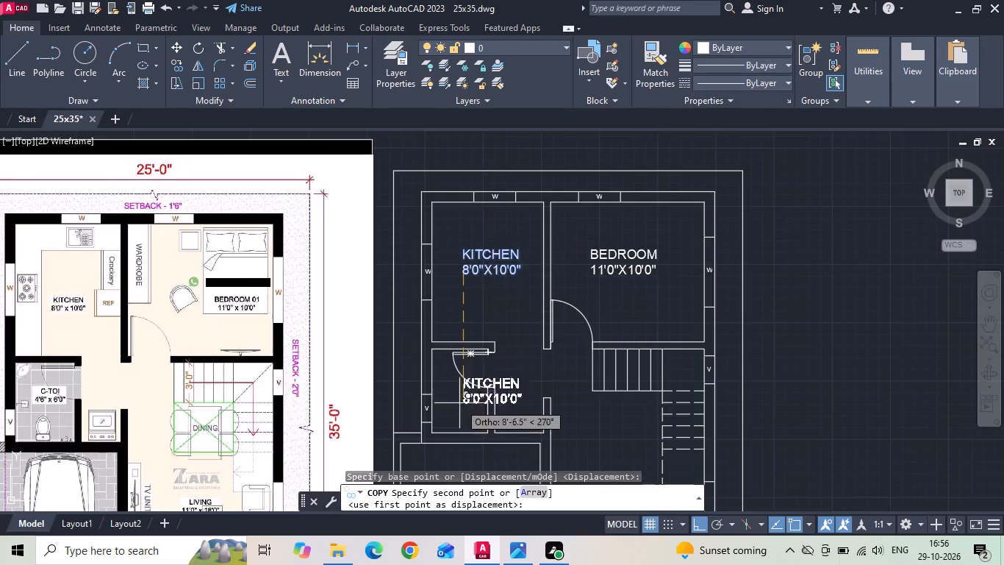
scroll(459, 403, "up", 1)
left_click(448, 411)
key("Escape")
Set the text height of the whole copied label in the toilet to 6".
double_click(467, 405)
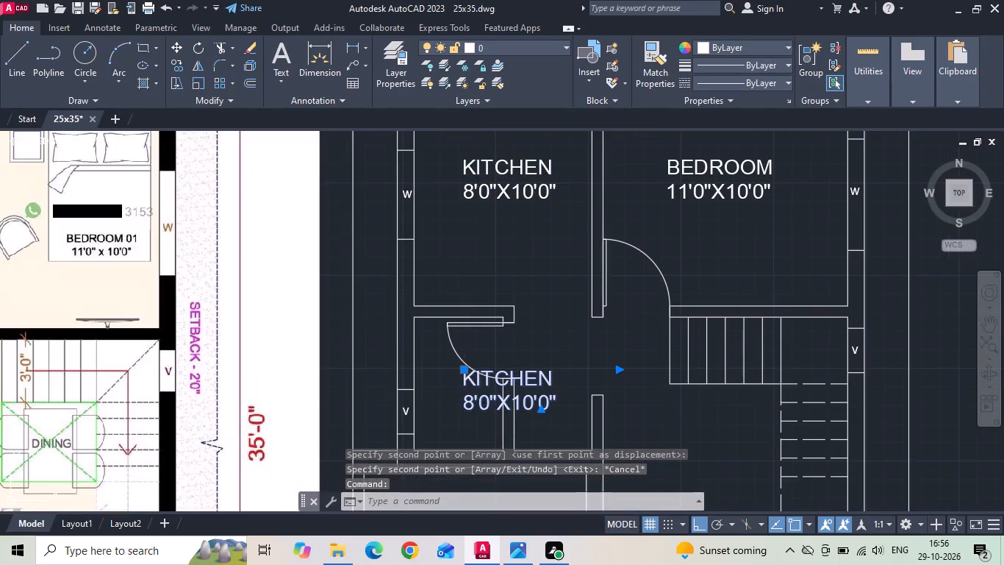
key("ctrl+a")
left_click(153, 67)
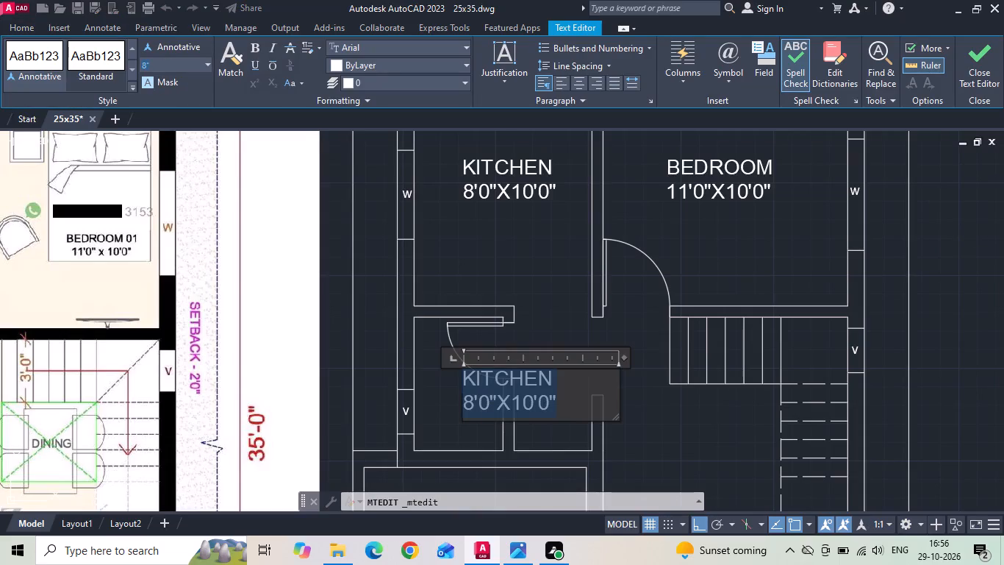
key("BackSpace")
type("6\"")
key("Return")
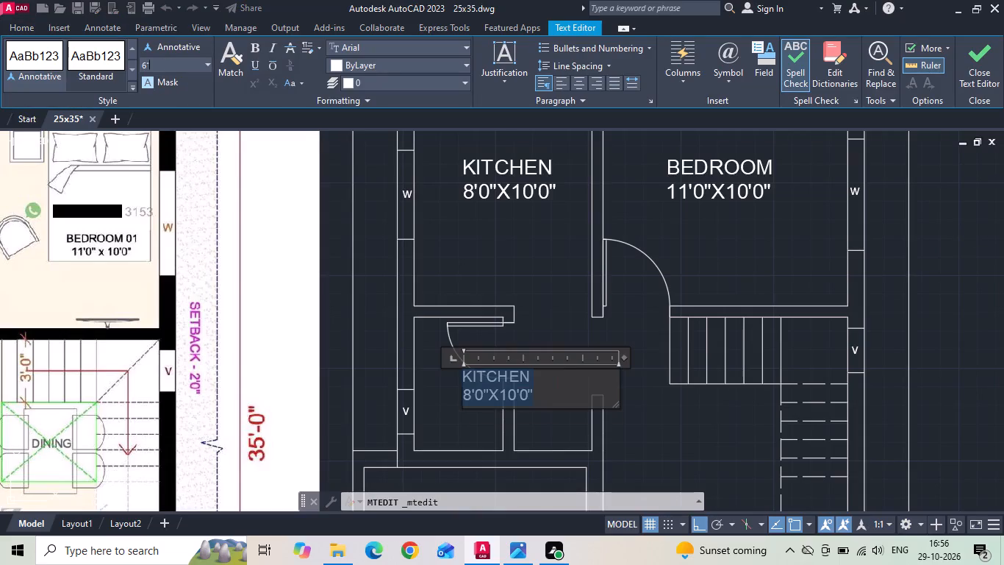
Change the toilet label to read C.TOILET with the size 4'0"X6'0".
left_click(537, 381)
scroll(537, 381, "down", 1)
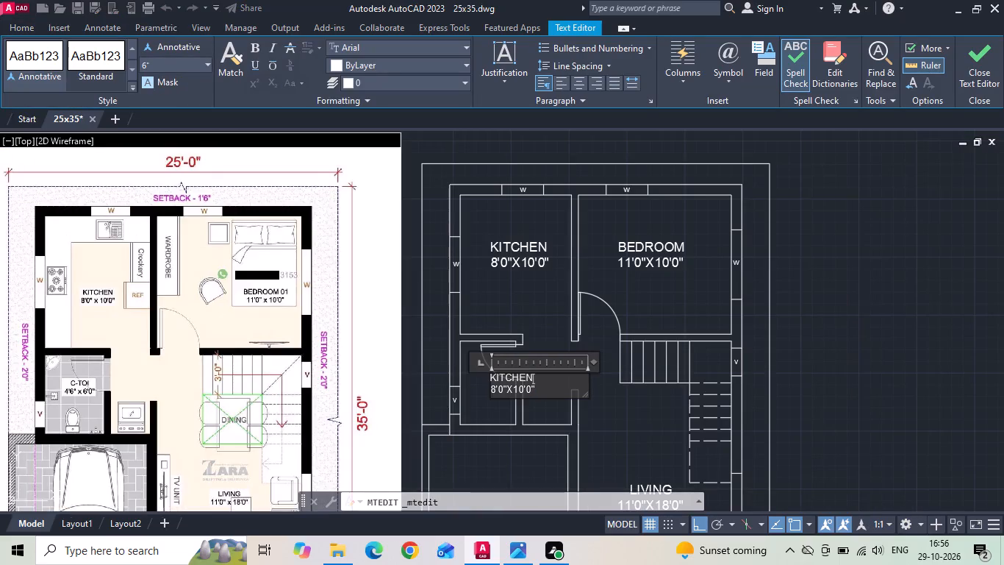
key("BackSpace")
key("BackSpace")
key("BackSpace")
key("BackSpace")
key("BackSpace")
key("BackSpace")
key("BackSpace")
key("BackSpace")
key("BackSpace")
key("BackSpace")
key("BackSpace")
key("BackSpace")
type("C.TOILET")
scroll(538, 381, "up", 2)
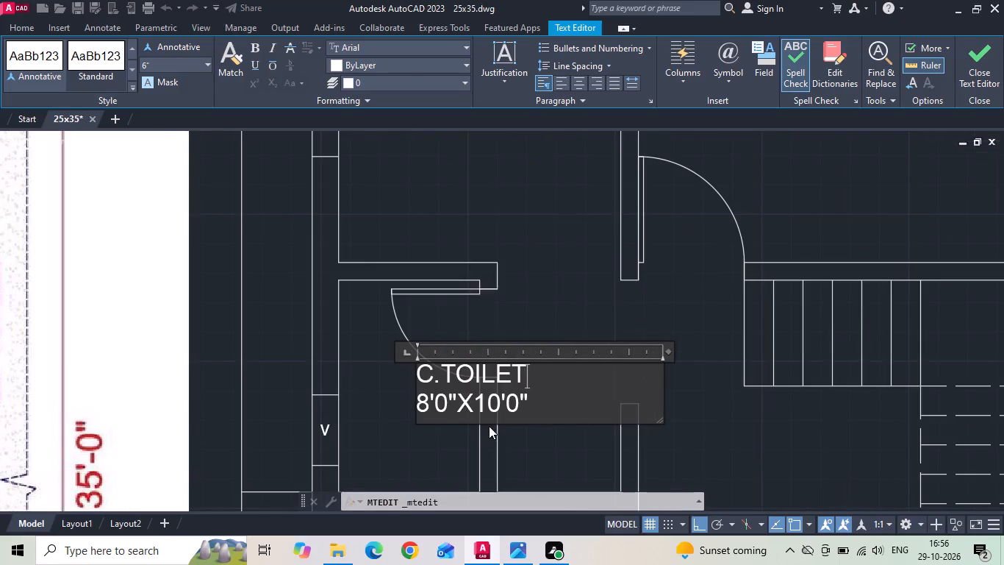
left_click(503, 407)
key("BackSpace")
key("BackSpace")
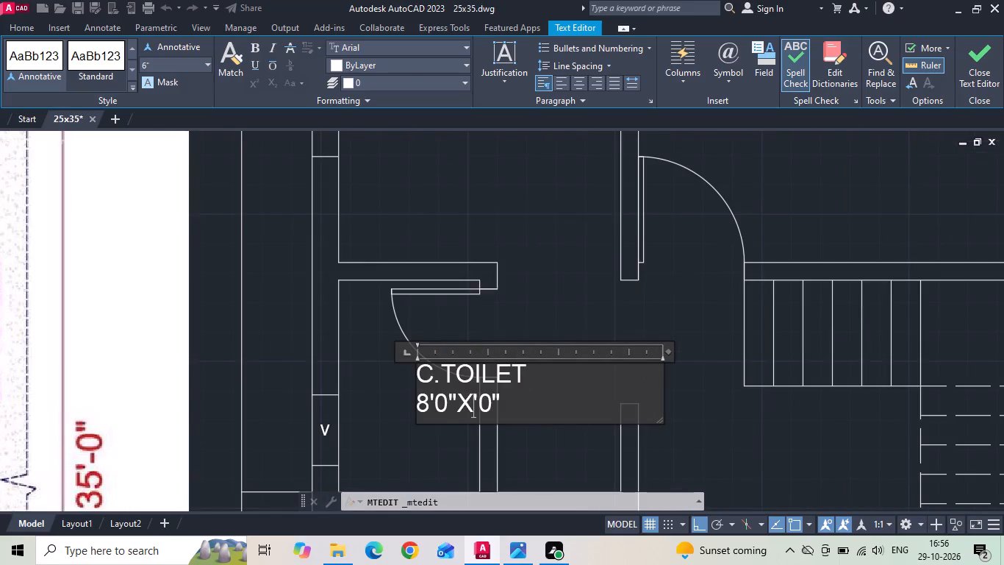
key("6")
left_click(427, 405)
key("BackSpace")
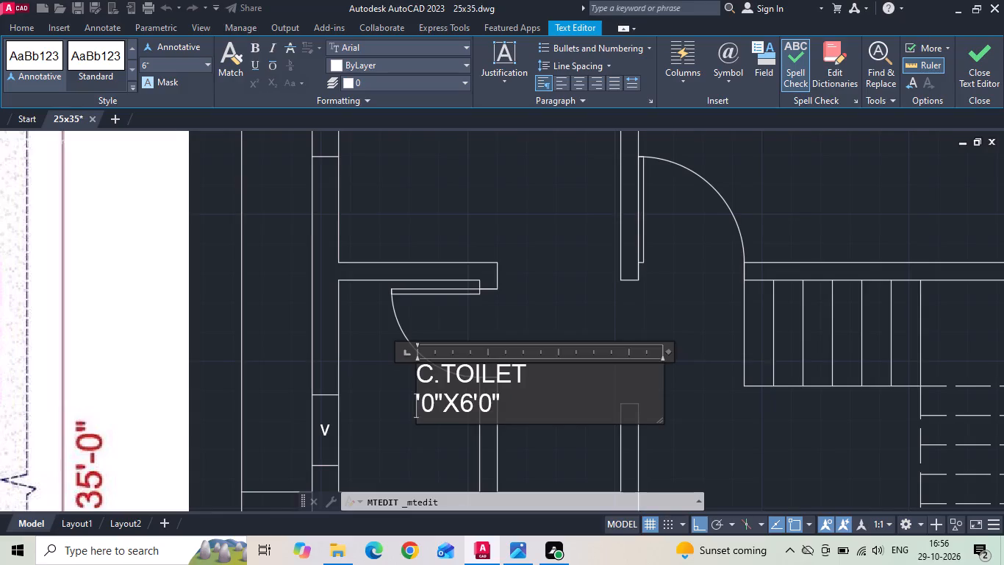
key("4")
left_click(512, 327)
Move the C.TOILET label horizontally about 1'-9" off the partition wall so it sits inside the toilet.
scroll(517, 324, "down", 1)
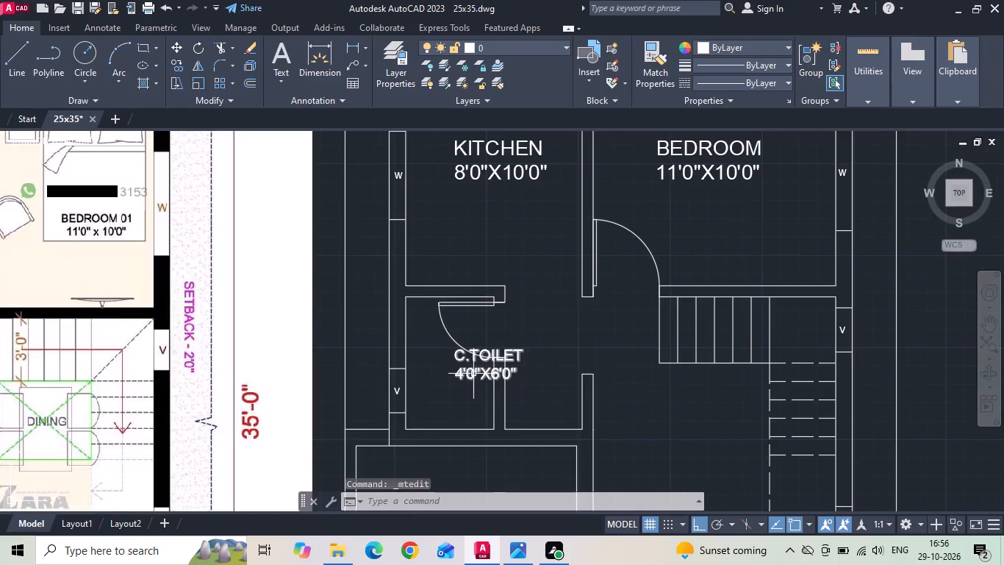
left_click(473, 374)
right_click(473, 374)
left_click(533, 271)
scroll(565, 359, "up", 1)
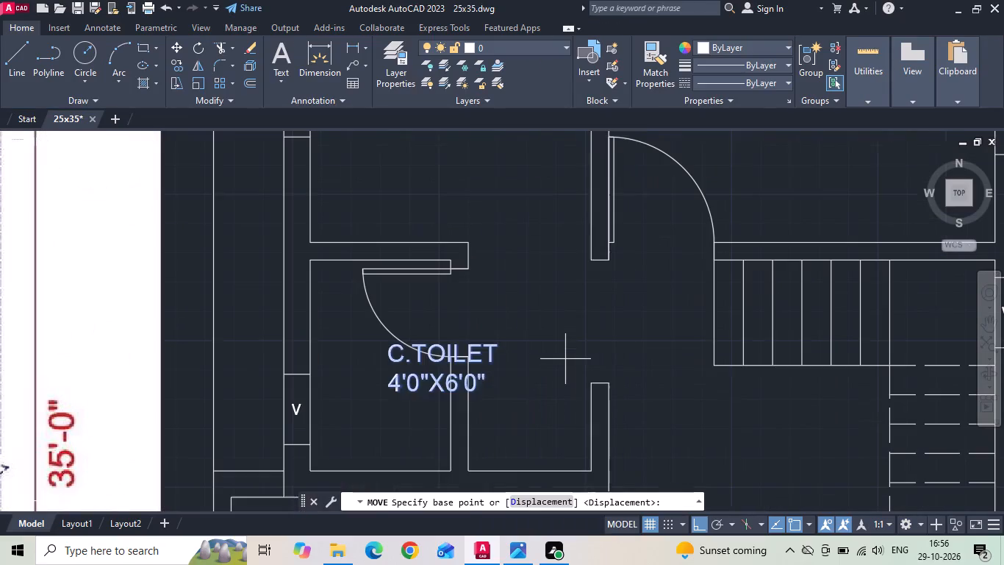
left_click_drag(566, 359, 551, 366)
scroll(499, 395, "up", 1)
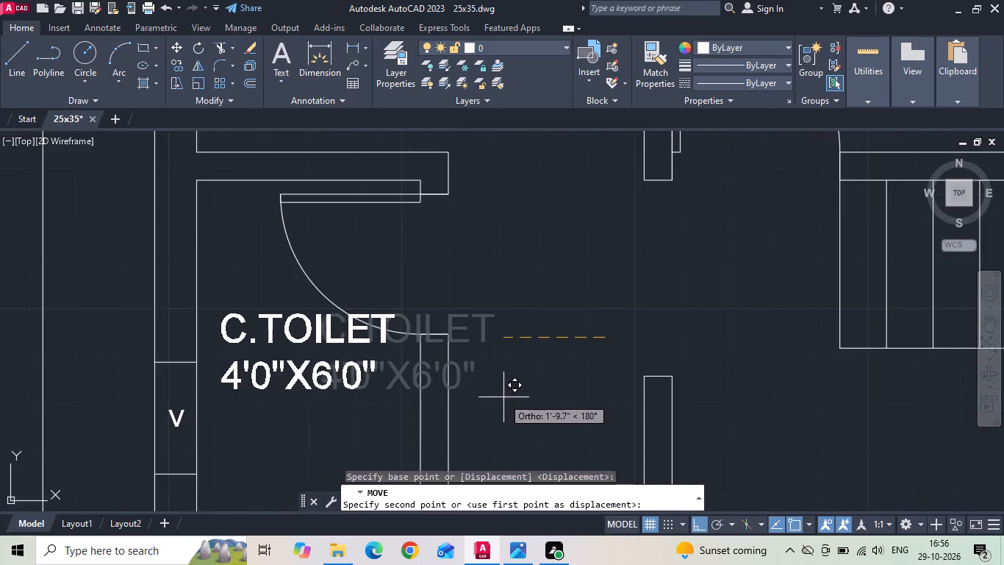
left_click(508, 397)
left_click(258, 399)
Move the C.TOILET label down about 6" to clear the door swing.
left_click(245, 341)
right_click(245, 341)
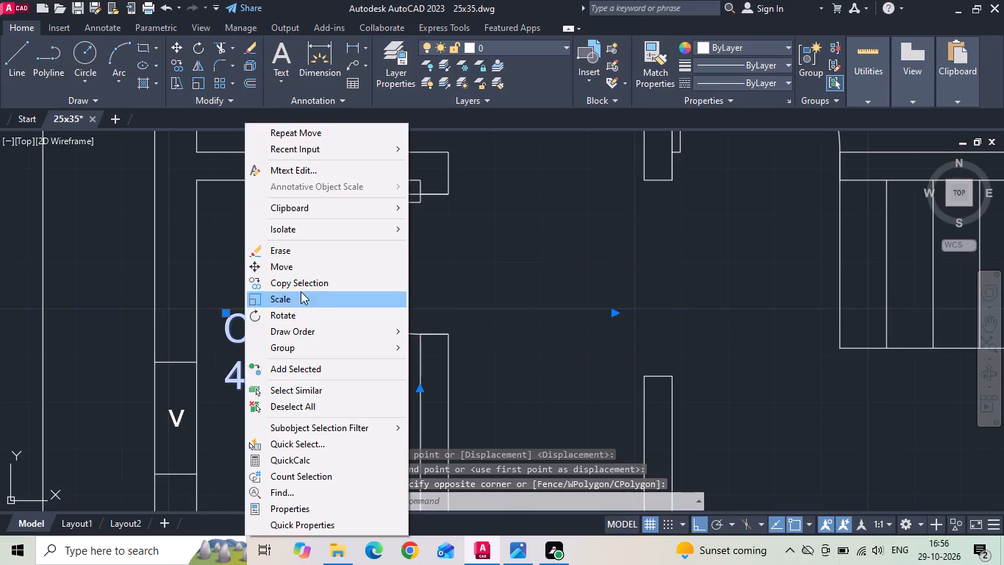
left_click(318, 263)
scroll(318, 263, "down", 1)
left_click(506, 282)
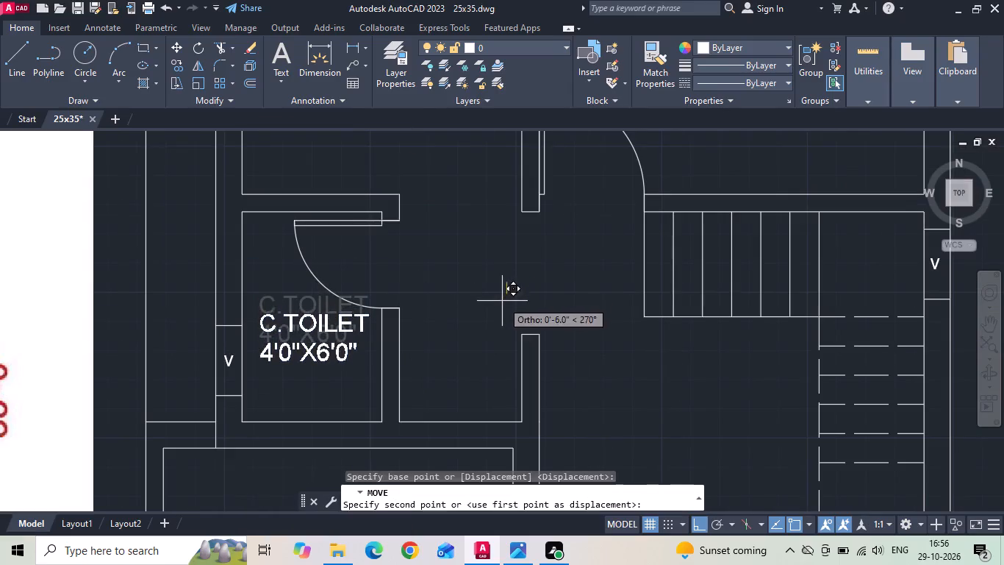
left_click(501, 302)
Copy the LIVING label horizontally from the living room into the portico.
scroll(501, 304, "down", 2)
middle_click_drag(484, 344, 509, 280)
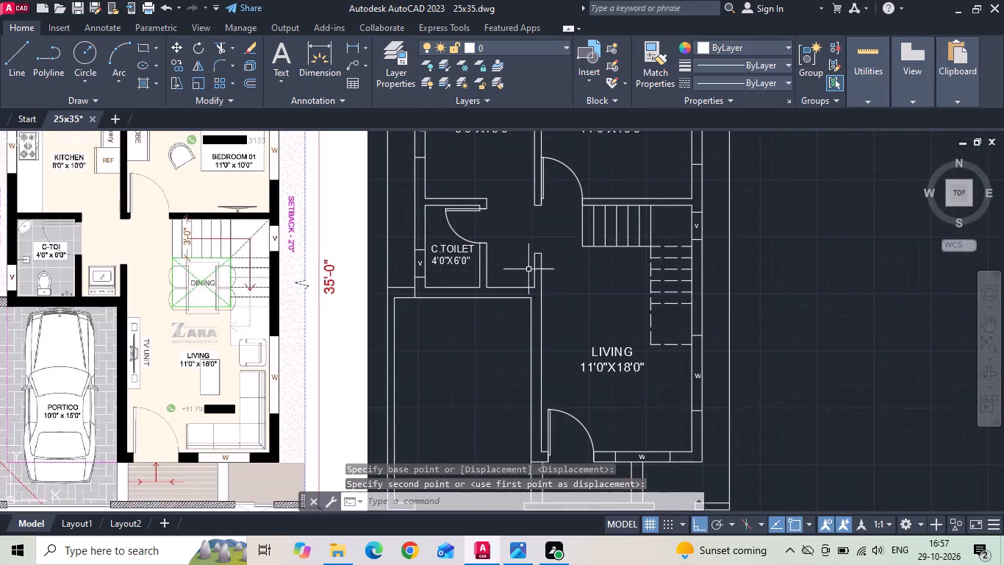
middle_click_drag(531, 347, 557, 292)
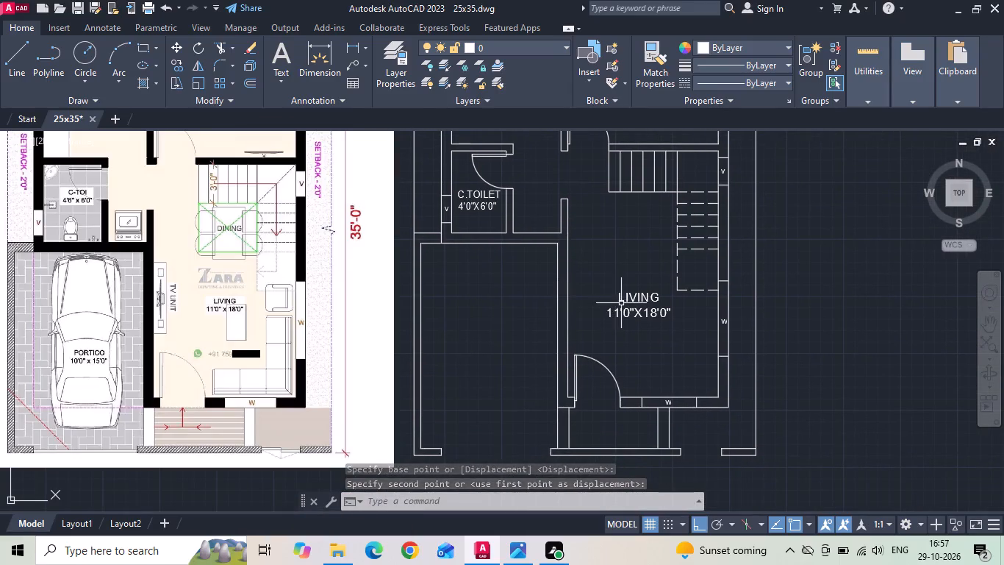
left_click(621, 303)
right_click(622, 303)
left_click(650, 285)
left_click(651, 308)
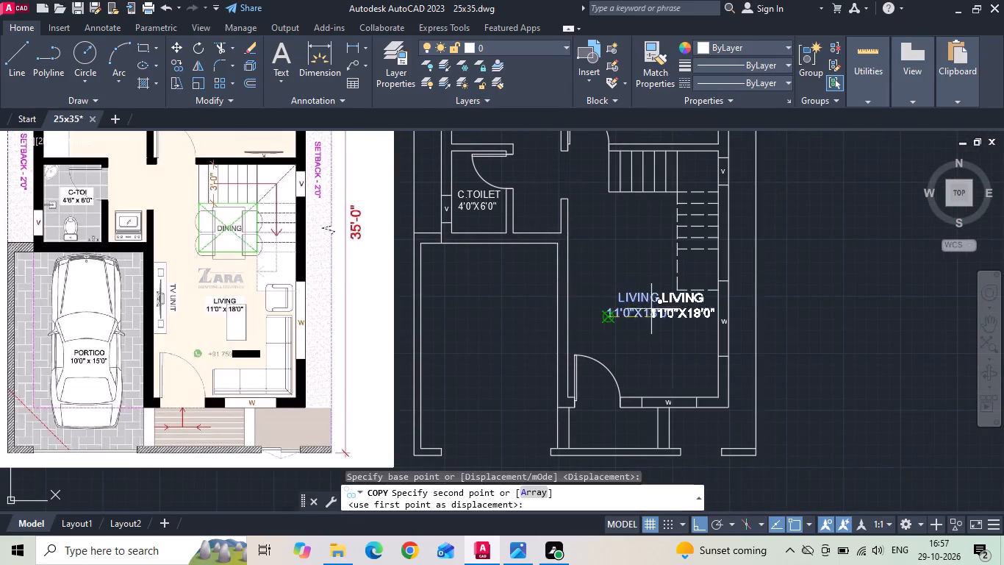
left_click(458, 360)
key("Escape")
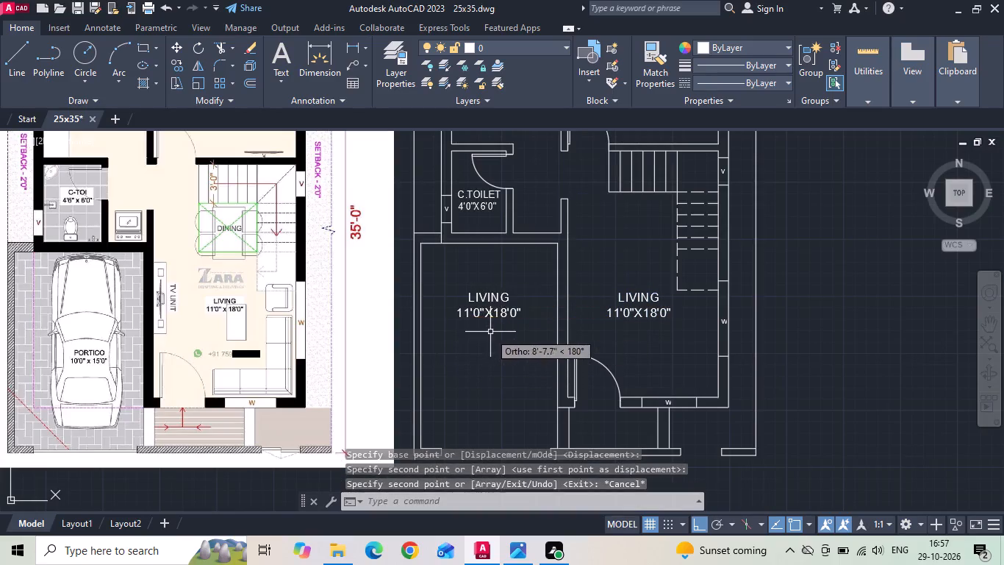
Change the copied label in the portico to read PORTICO with the size 10'0"X15'0".
double_click(501, 318)
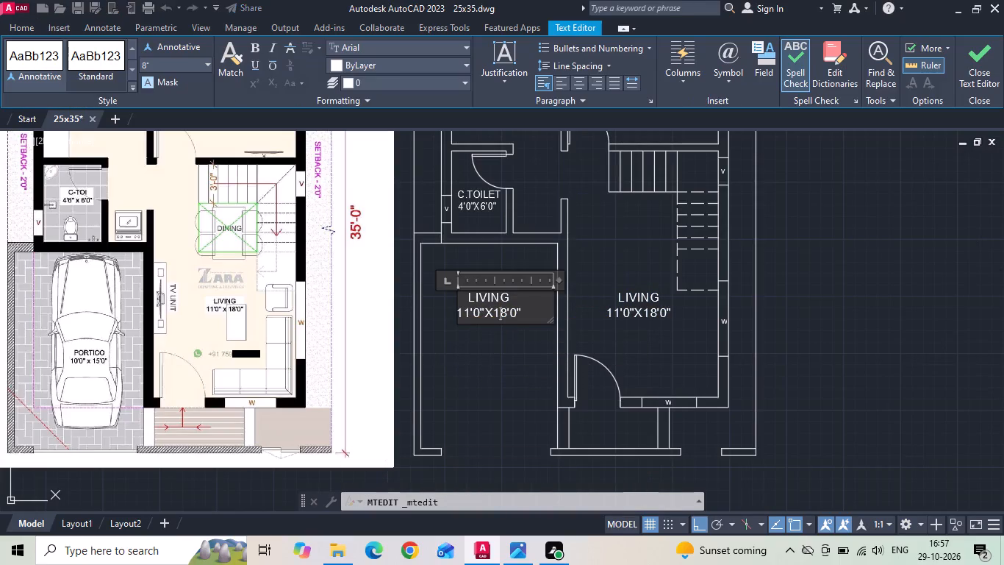
left_click(470, 312)
key("BackSpace")
key("0")
left_click(505, 313)
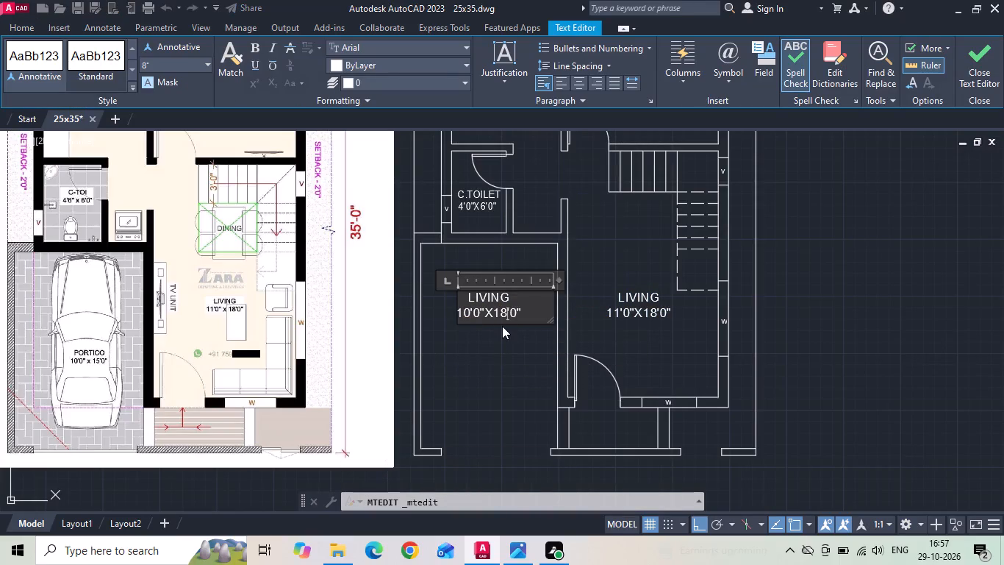
key("BackSpace")
key("5")
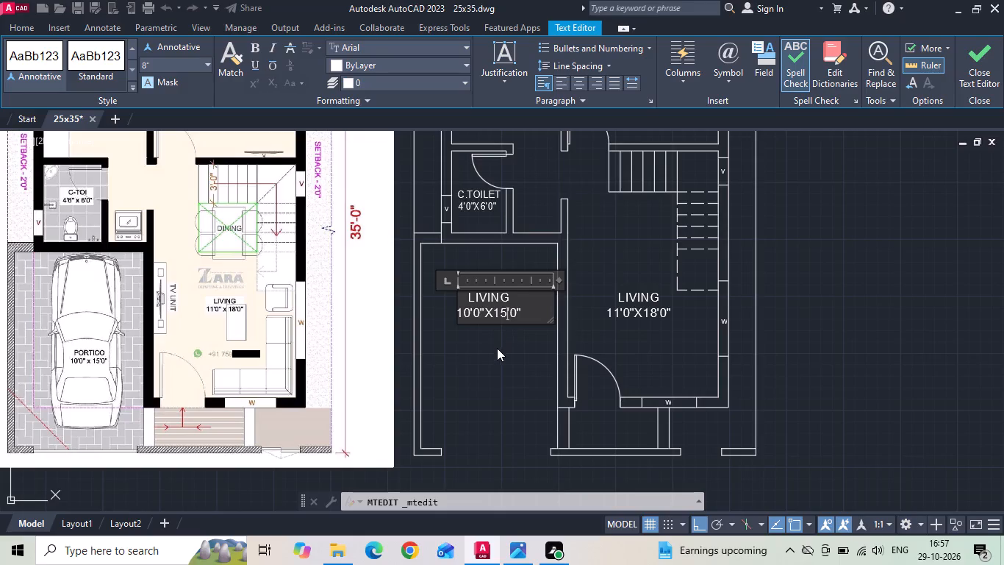
left_click(513, 303)
key("BackSpace")
key("BackSpace")
key("BackSpace")
key("BackSpace")
key("BackSpace")
key("BackSpace")
key("BackSpace")
key("BackSpace")
key("BackSpace")
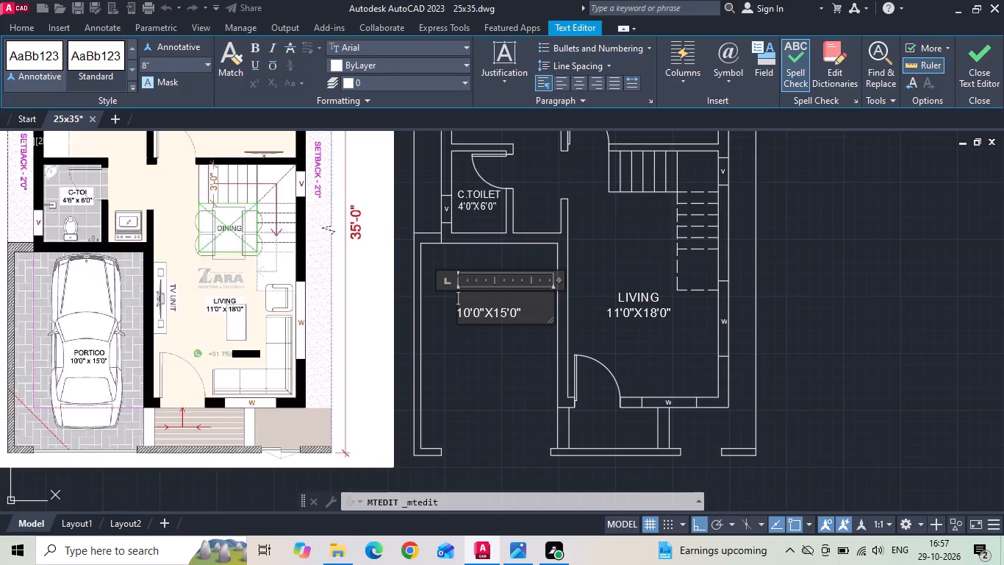
type("POE")
key("BackSpace")
key("r")
type("TICO")
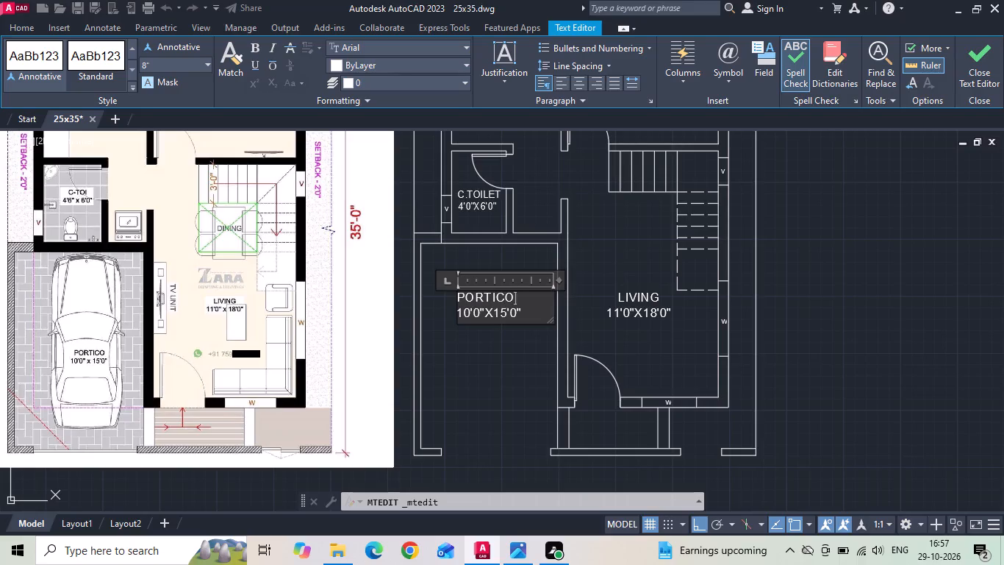
left_click(522, 383)
Copy the LIVING label horizontally from the living room to the empty space outside the east compound wall.
scroll(516, 384, "down", 1)
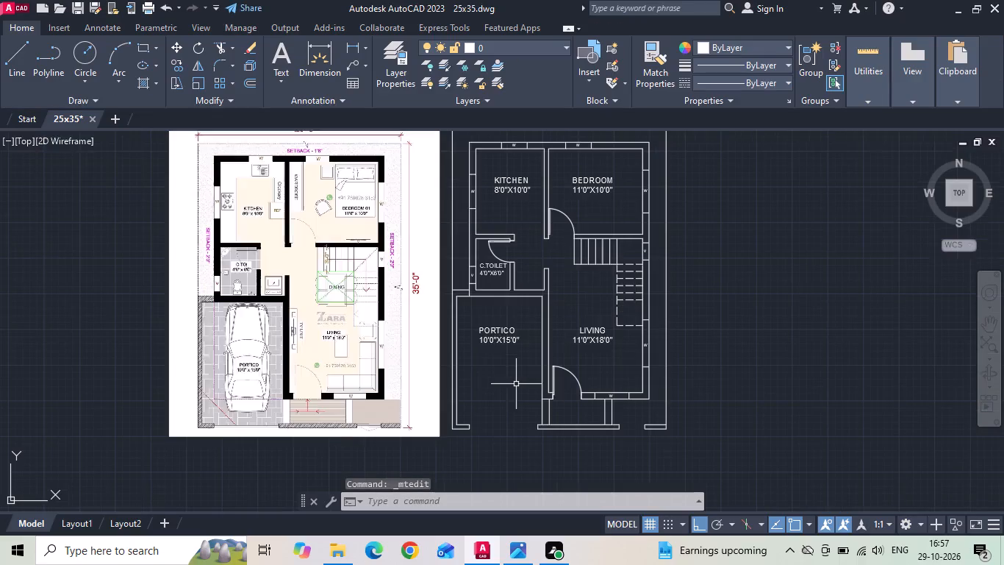
left_click(590, 333)
right_click(590, 333)
left_click(649, 282)
left_click_drag(698, 338, 725, 341)
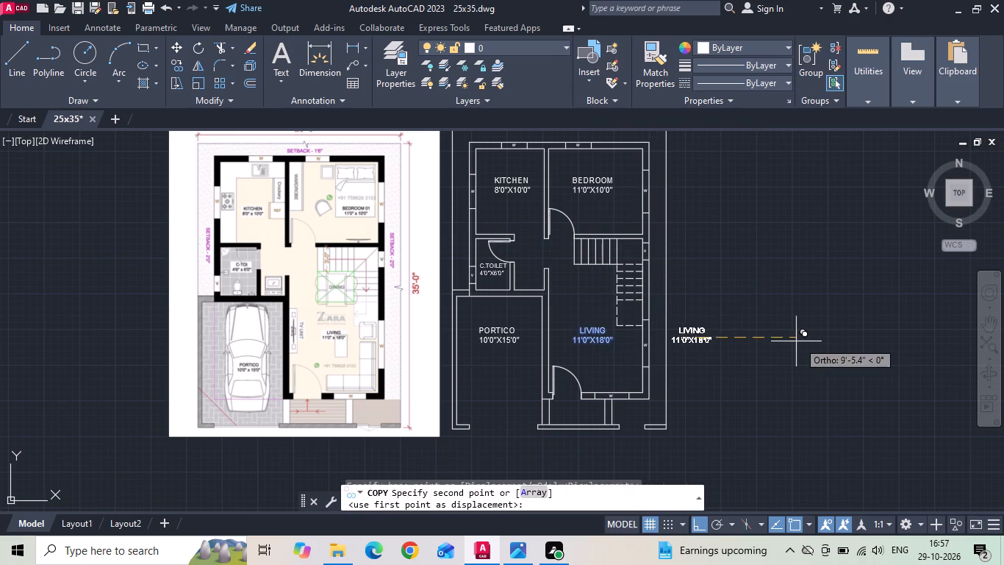
left_click(805, 341)
key("Escape")
Replace the text of the copied label outside the compound wall with SETBACK-1'6".
double_click(686, 339)
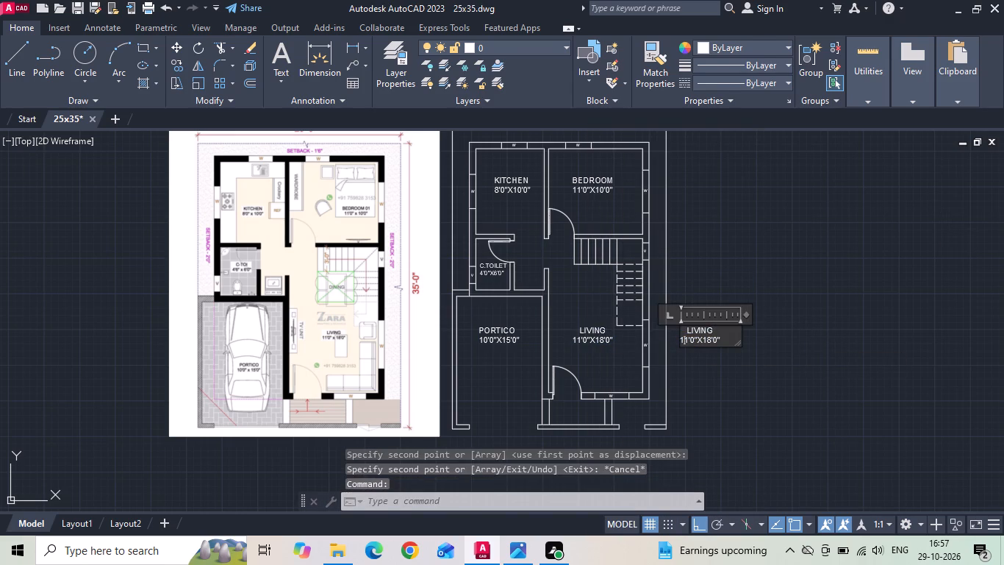
key("ctrl+a")
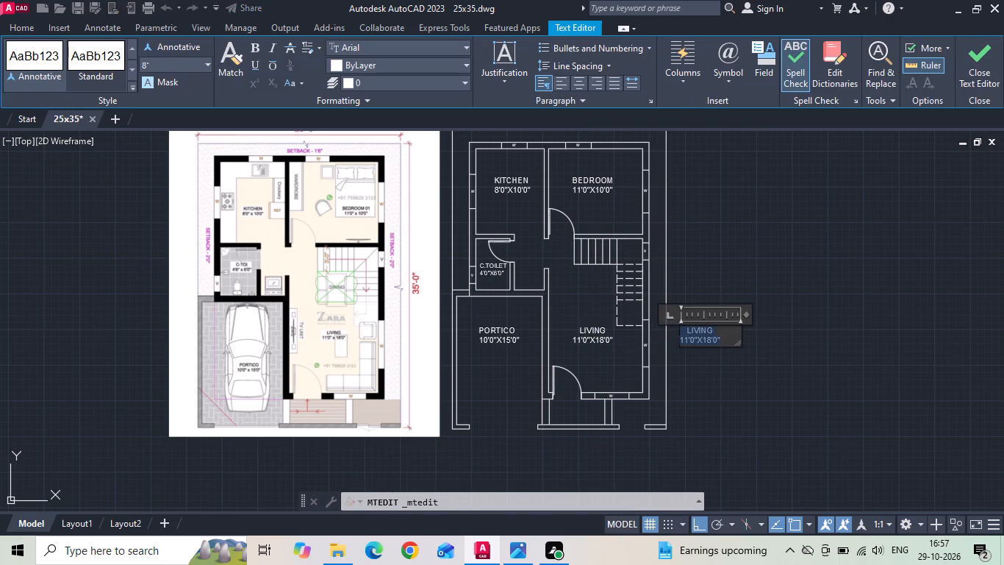
key("BackSpace")
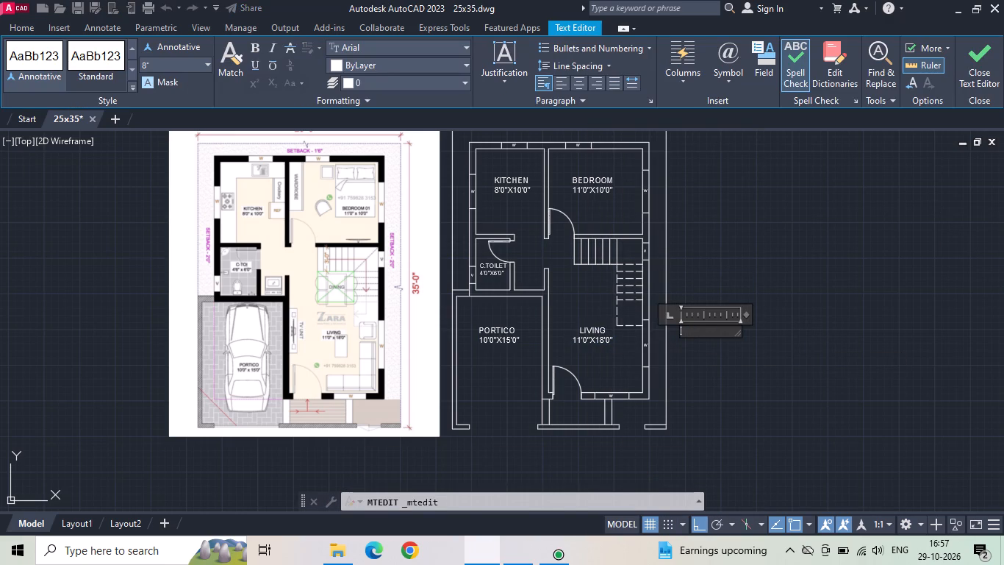
type("SETBACK")
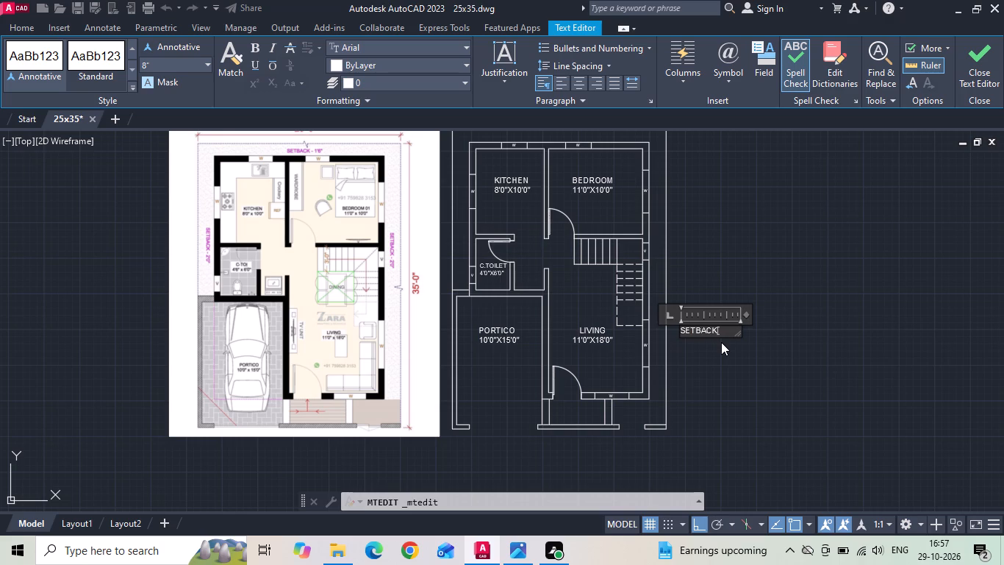
type("-1'6")
key("shift+quotedbl")
Set the SETBACK-1'6" text height to 9" and its colour to magenta.
key("ctrl+a")
left_click(182, 62)
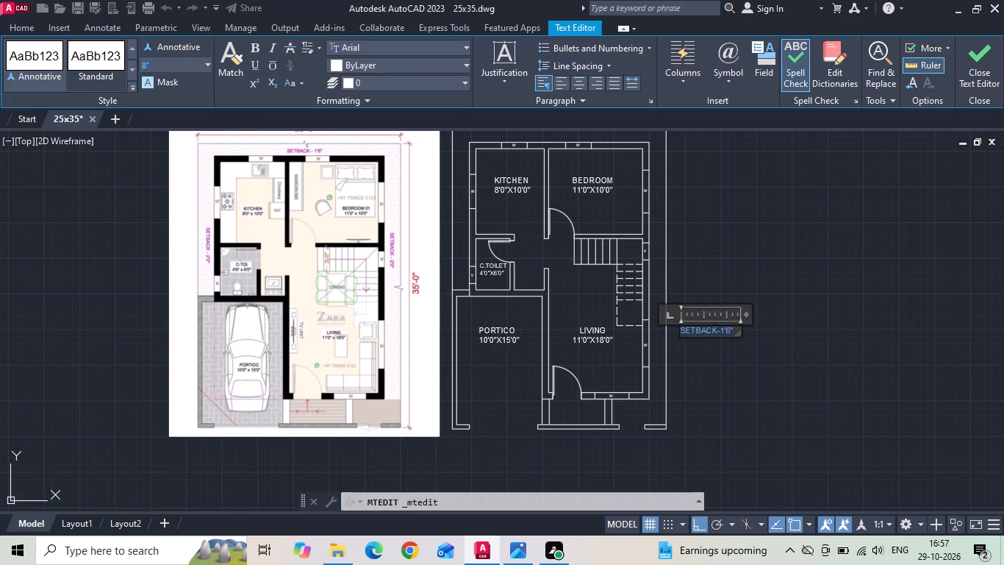
key("BackSpace")
key("9")
key("shift+quotedbl")
key("Return")
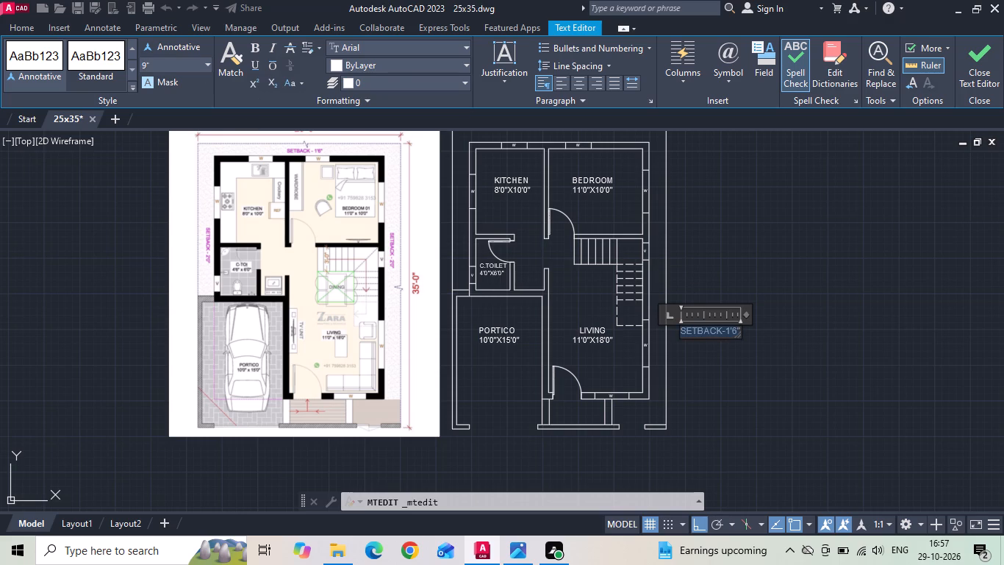
left_click(340, 63)
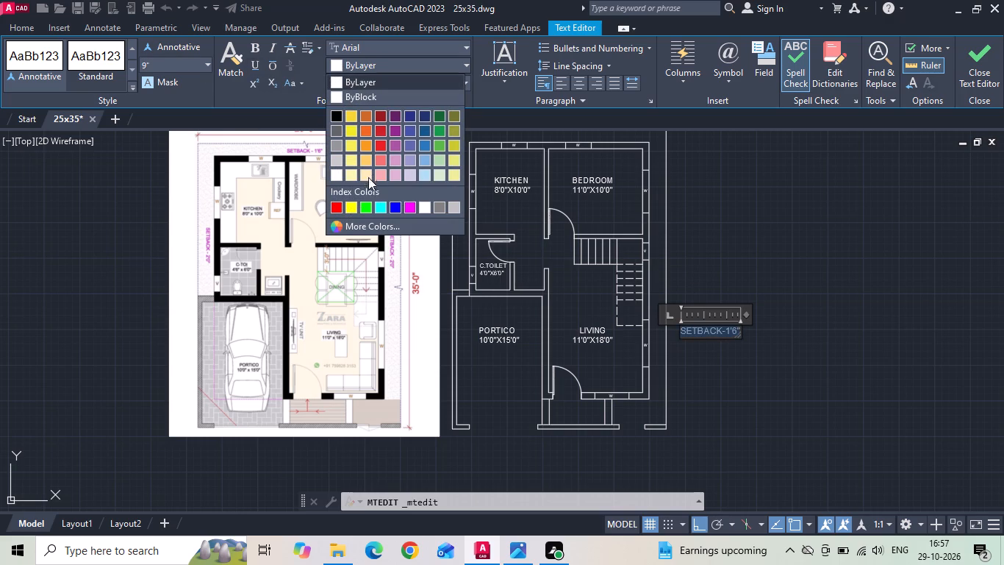
left_click(406, 208)
left_click(754, 277)
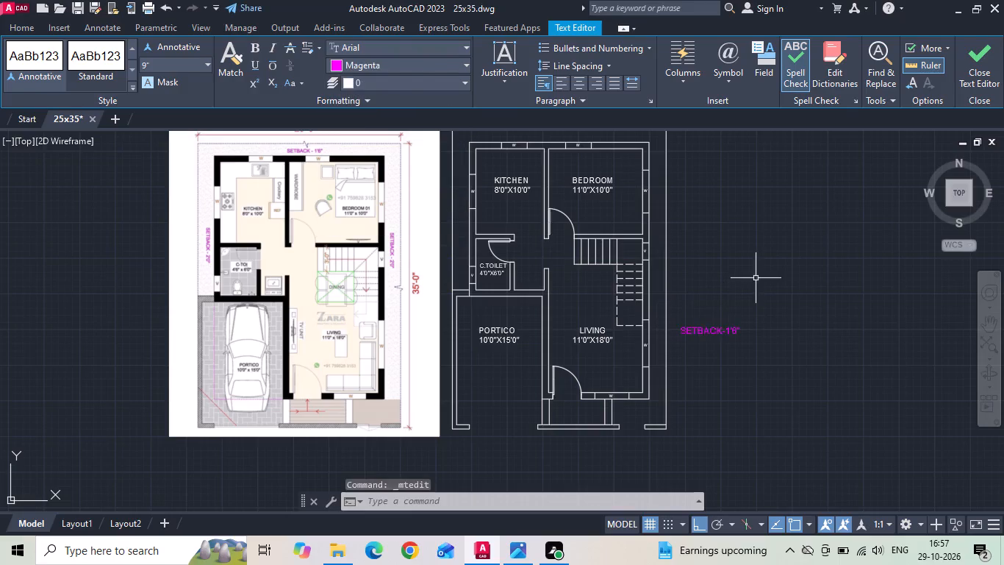
Move the SETBACK-1'6" label, with Ortho off, into the rear setback strip above the kitchen and bedroom.
left_click(692, 335)
right_click(693, 333)
left_click(716, 266)
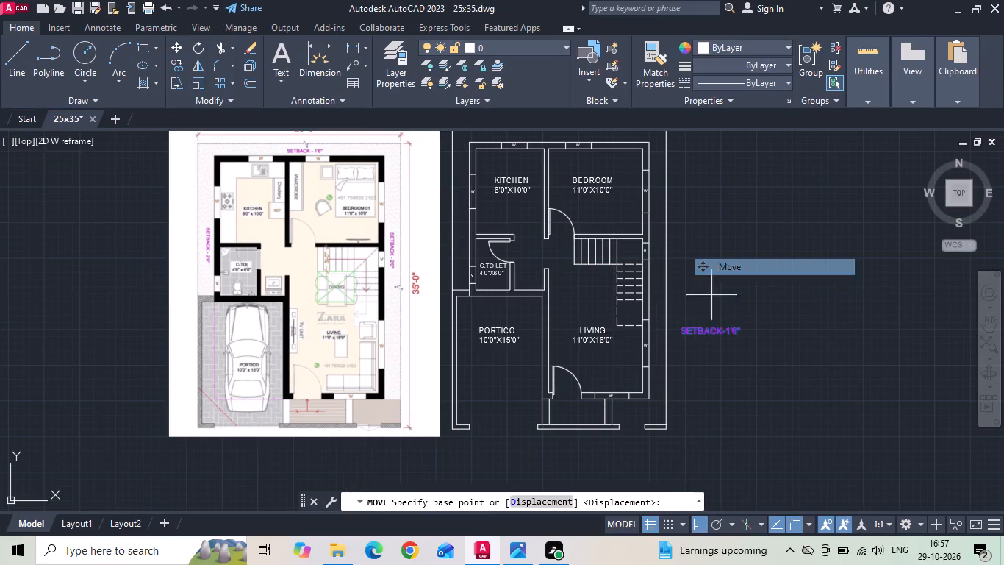
left_click_drag(705, 319, 704, 304)
middle_click_drag(686, 255, 656, 385)
scroll(549, 252, "up", 1)
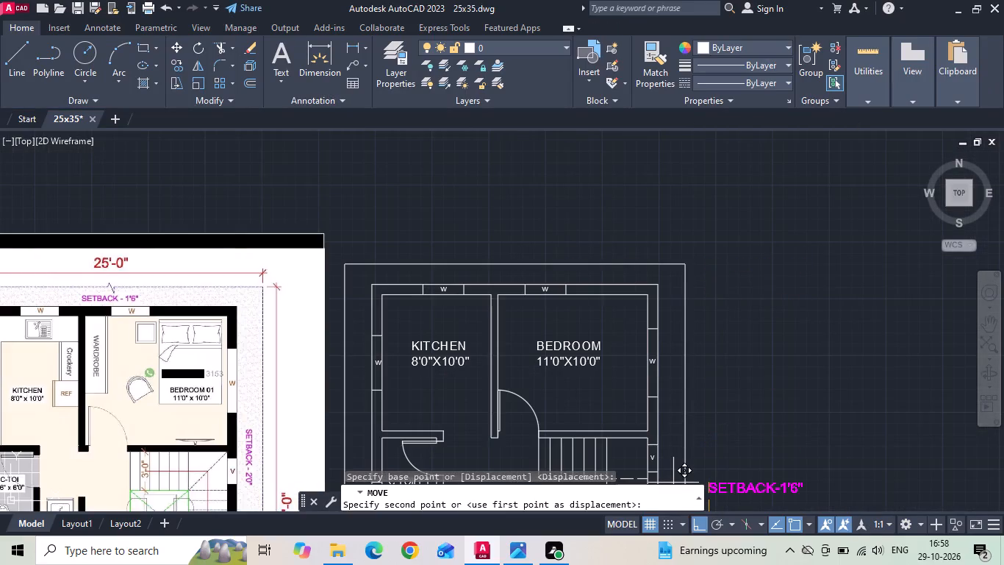
left_click(700, 522)
scroll(490, 277, "up", 1)
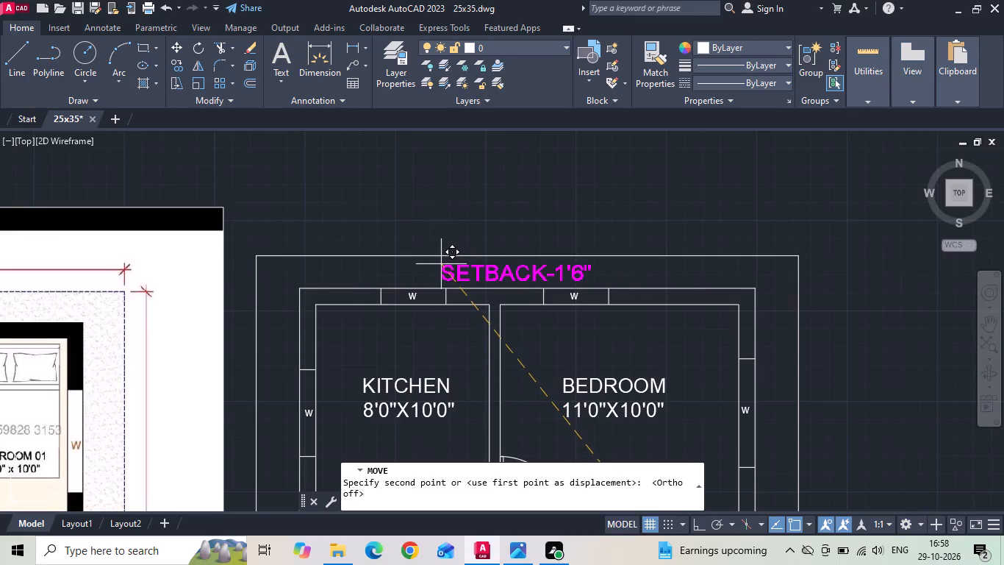
left_click(442, 264)
Reduce the SETBACK-1'6" label's text height to 7" so it fits the setback strip.
scroll(598, 277, "down", 2)
scroll(565, 284, "up", 2)
double_click(544, 272)
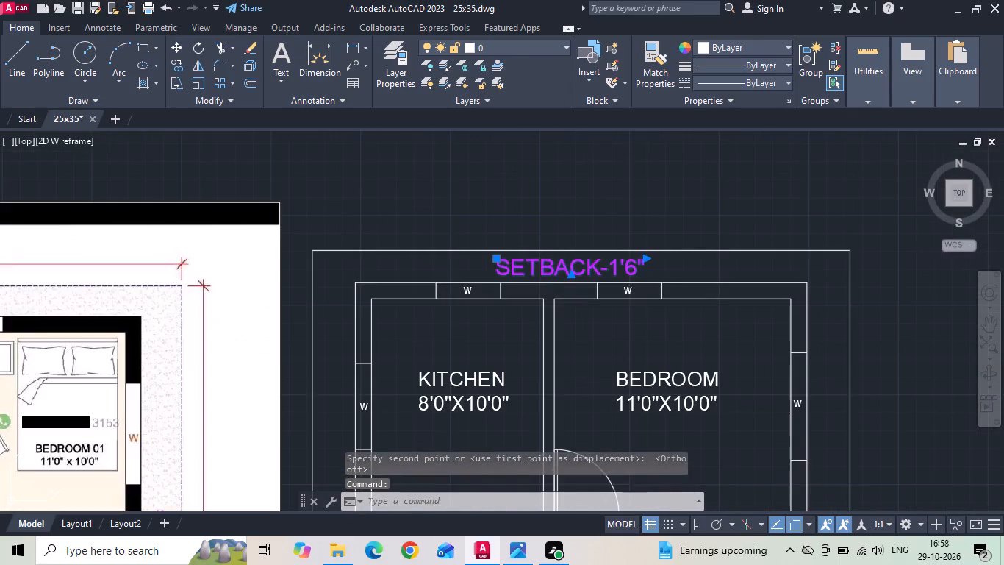
key("ctrl+a")
left_click(179, 68)
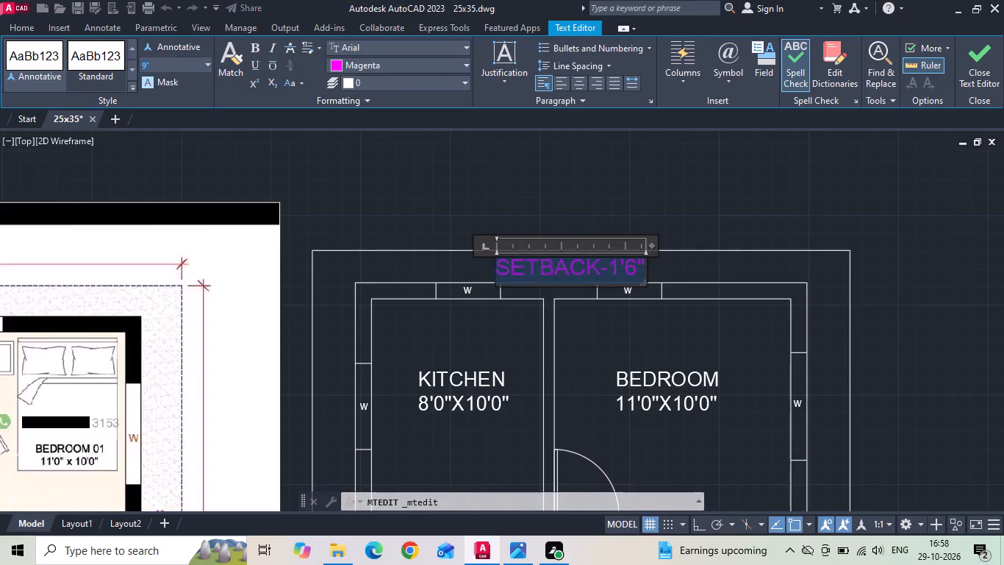
key("BackSpace")
type("7\"")
key("Return")
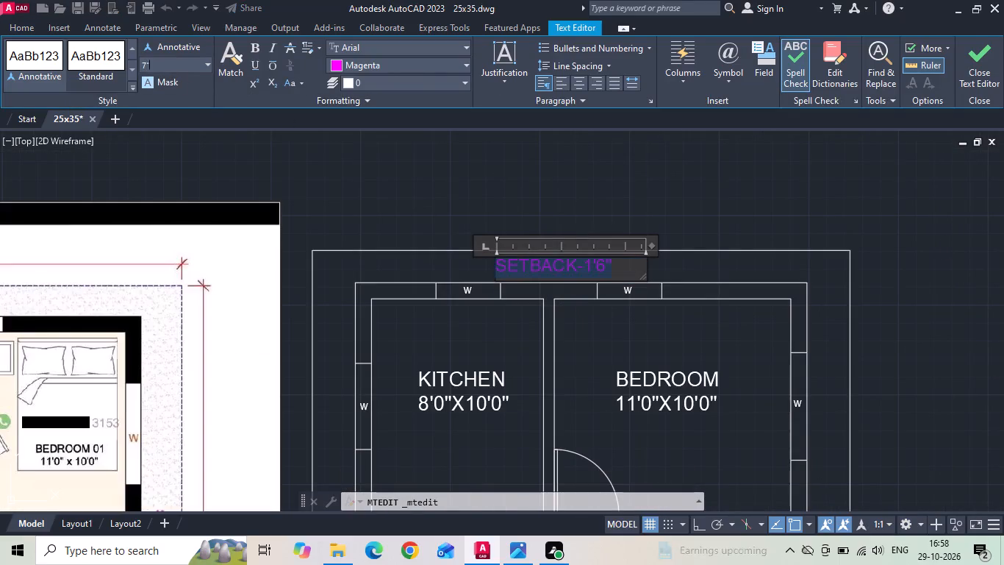
left_click(581, 241)
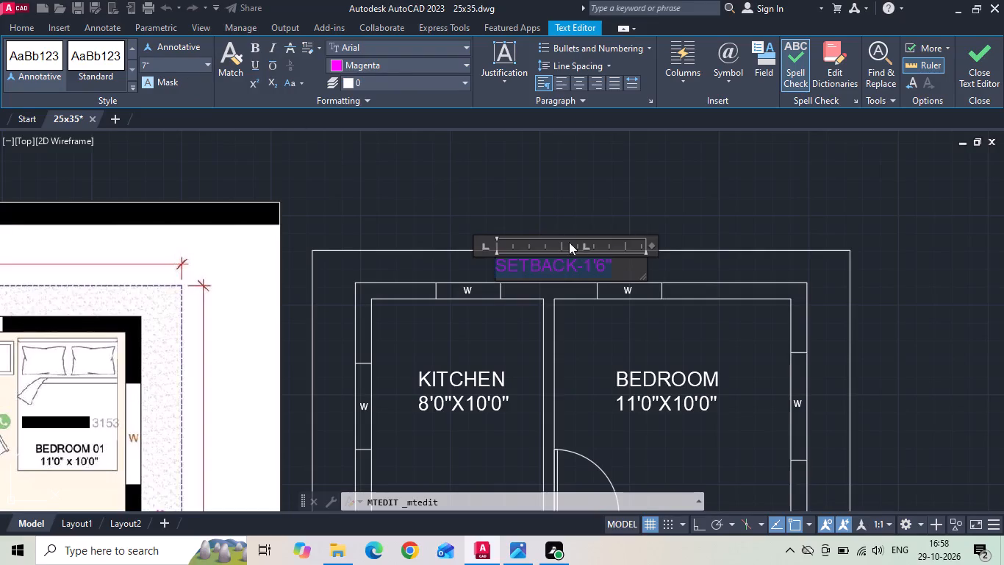
left_click(556, 205)
Copy the SETBACK-1'6" label from the rear strip to the west side setback beside the kitchen.
left_click(555, 257)
right_click(549, 276)
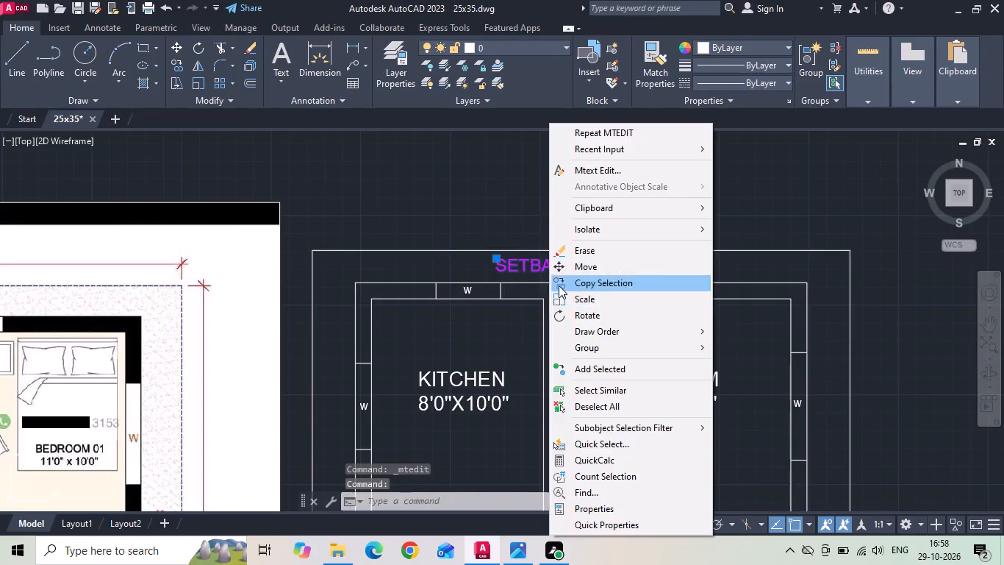
left_click(580, 283)
scroll(568, 237, "down", 1)
left_click_drag(552, 252, 571, 247)
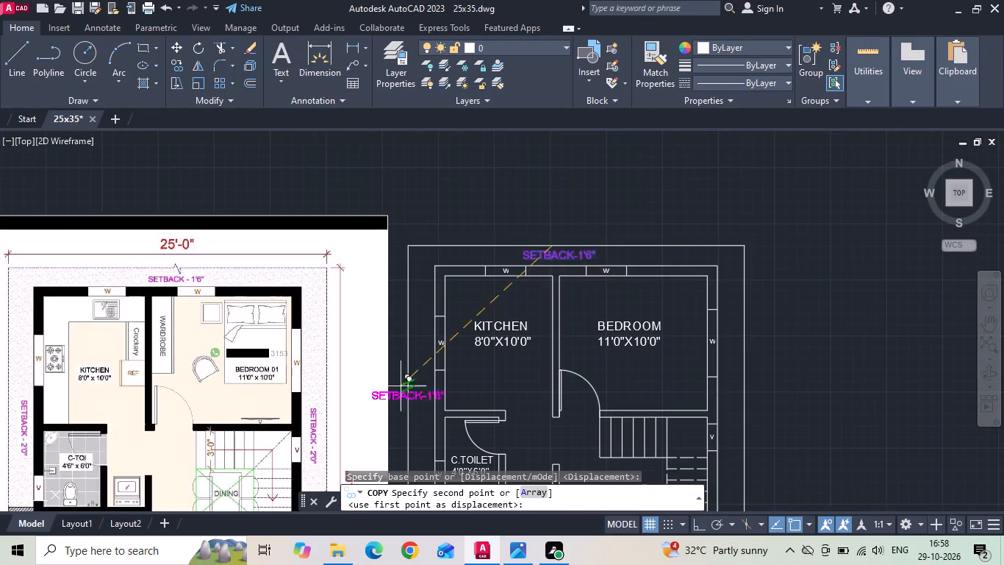
middle_click_drag(395, 392, 489, 293)
left_click(525, 291)
key("Escape")
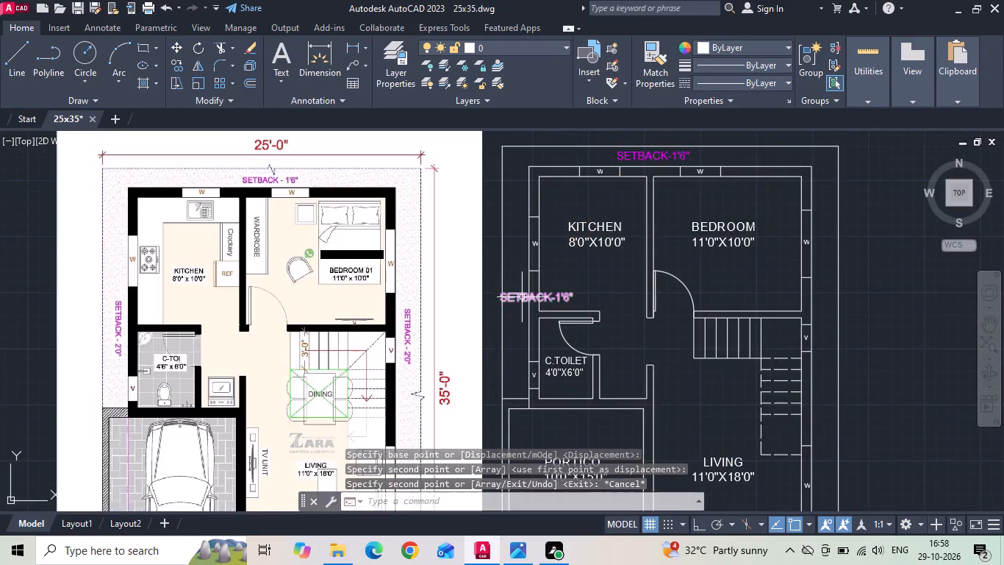
Change the copied label in the west side setback to read SETBACK-2'0".
double_click(521, 298)
scroll(538, 308, "up", 1)
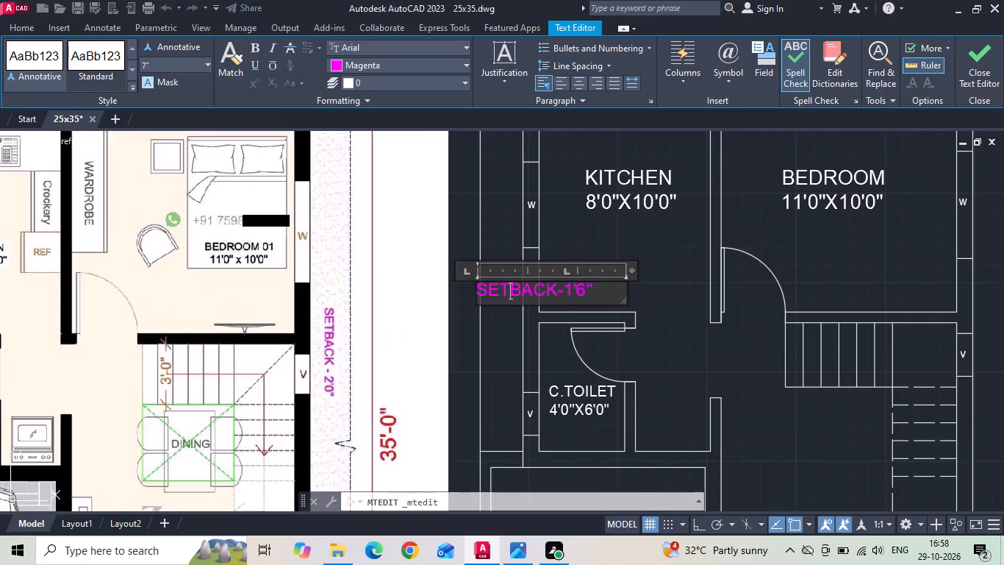
left_click(573, 294)
key("BackSpace")
key("2")
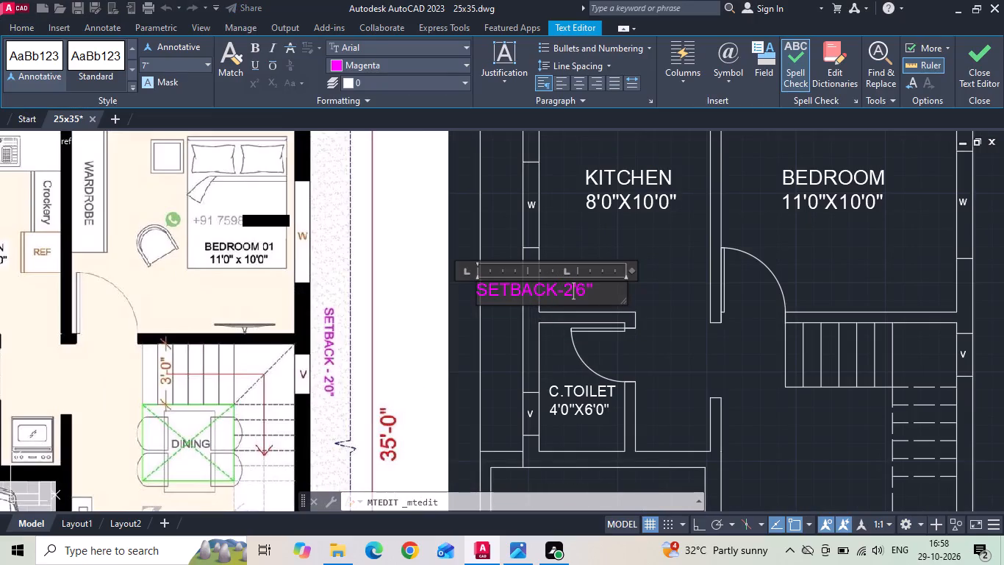
left_click(585, 296)
key("BackSpace")
key("0")
left_click(601, 263)
left_click(614, 236)
Rotate the SETBACK-2'0" label beside the kitchen to 90° with Ortho on so it reads vertically.
left_click(514, 284)
right_click(514, 285)
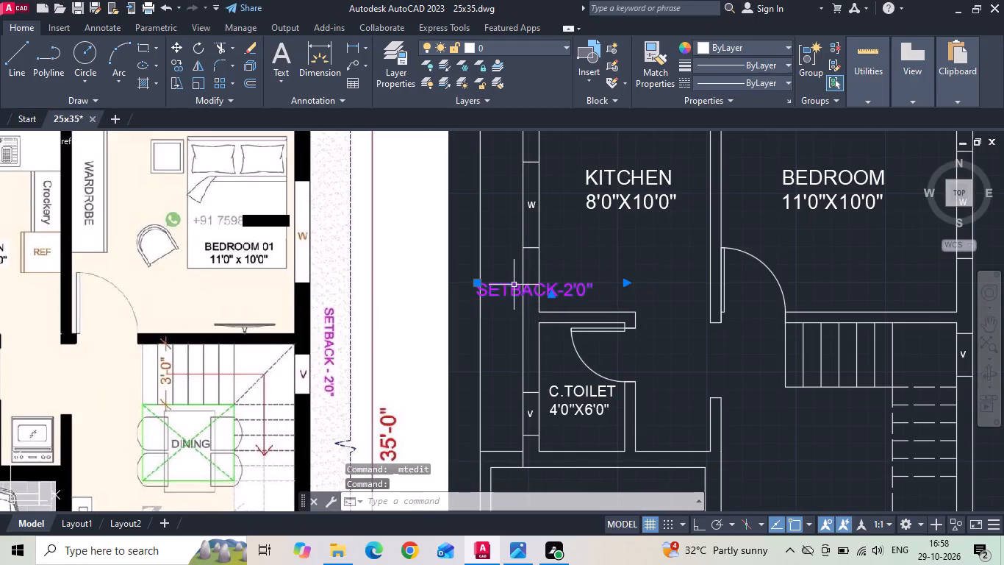
left_click(536, 309)
left_click(513, 282)
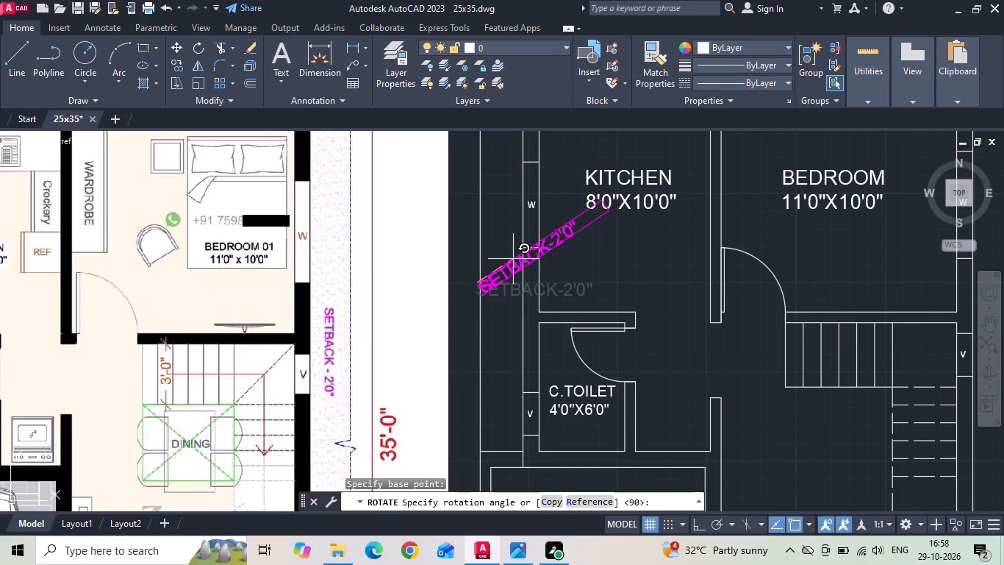
key("F8")
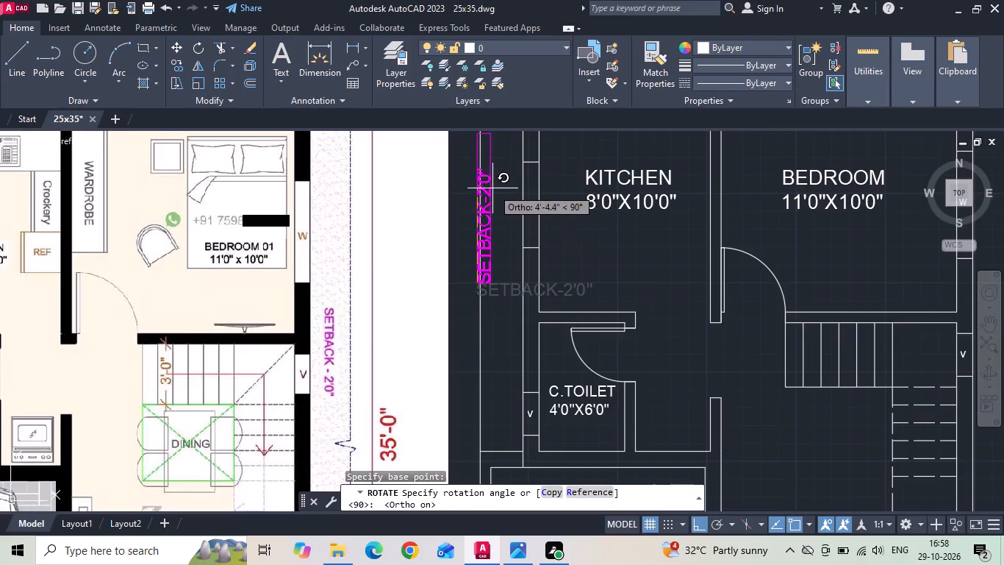
left_click(492, 188)
Move the vertical SETBACK-2'0" label into the middle of the west setback strip, slightly lower beside the kitchen.
left_click(486, 208)
right_click(486, 208)
left_click(503, 262)
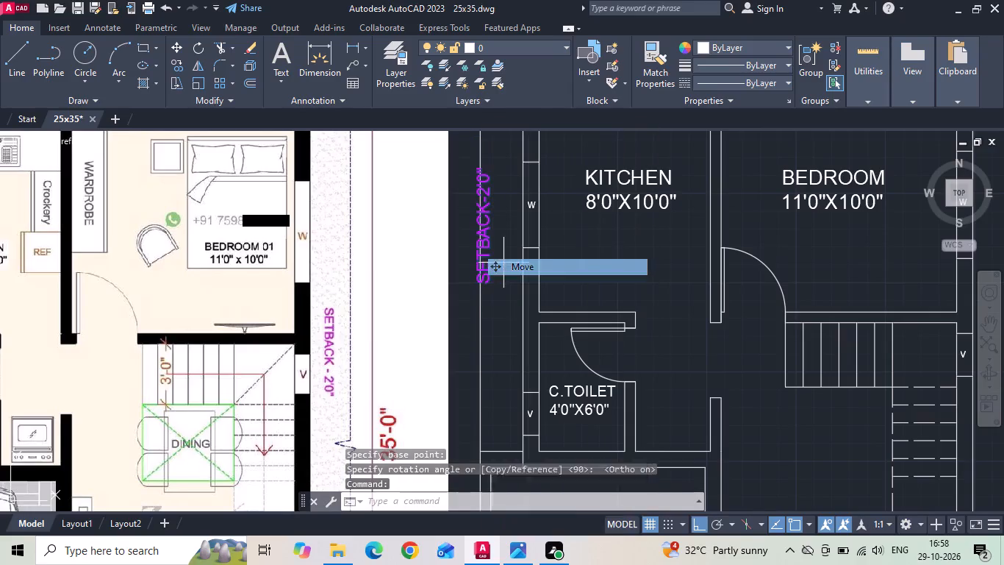
left_click(595, 260)
left_click(612, 260)
scroll(593, 280, "down", 1)
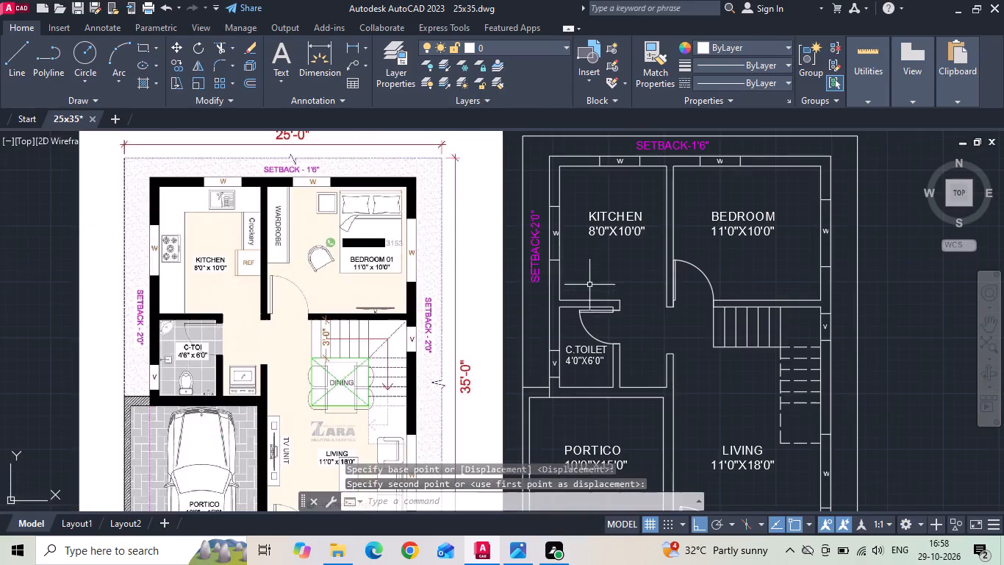
left_click(537, 253)
right_click(537, 253)
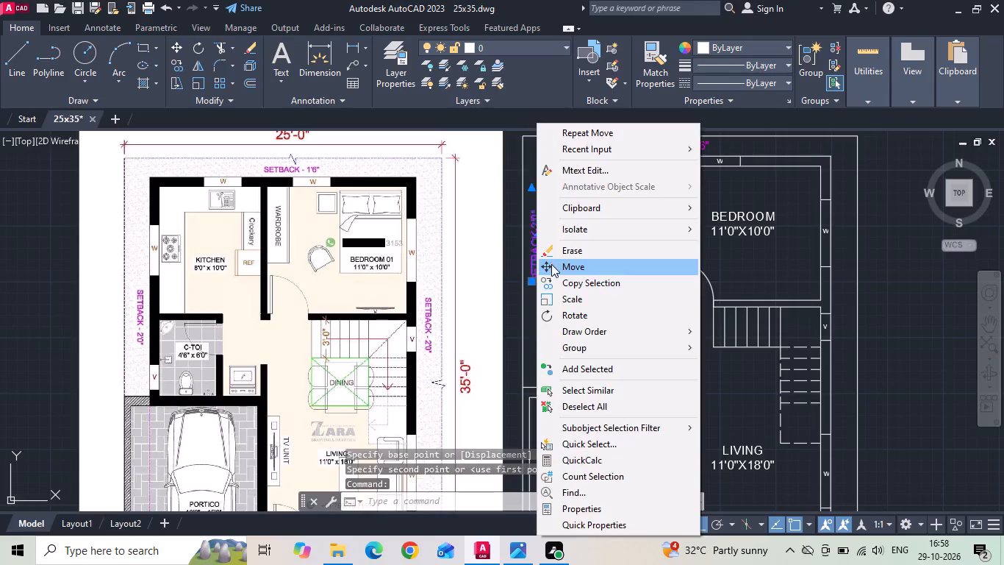
left_click(551, 264)
left_click(648, 331)
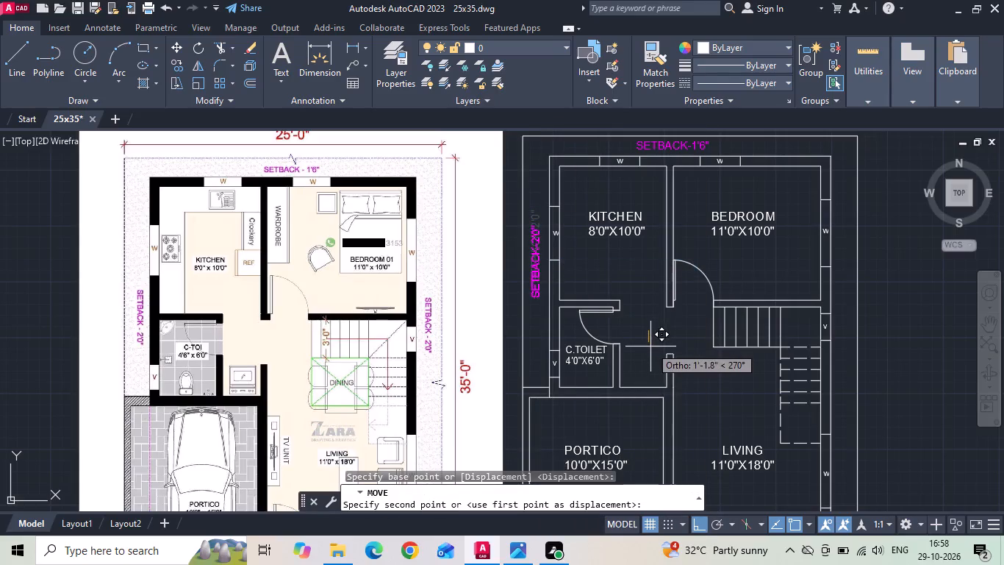
left_click(651, 350)
Copy the vertical SETBACK-2'0" label straight across into the east setback strip beside the bedroom.
left_click(539, 273)
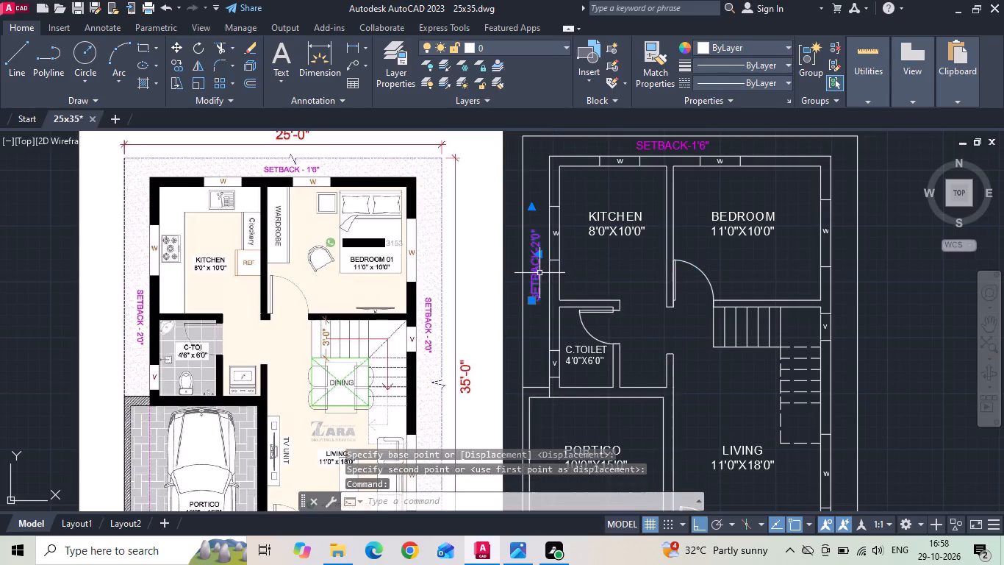
right_click(539, 273)
left_click(564, 286)
left_click(545, 278)
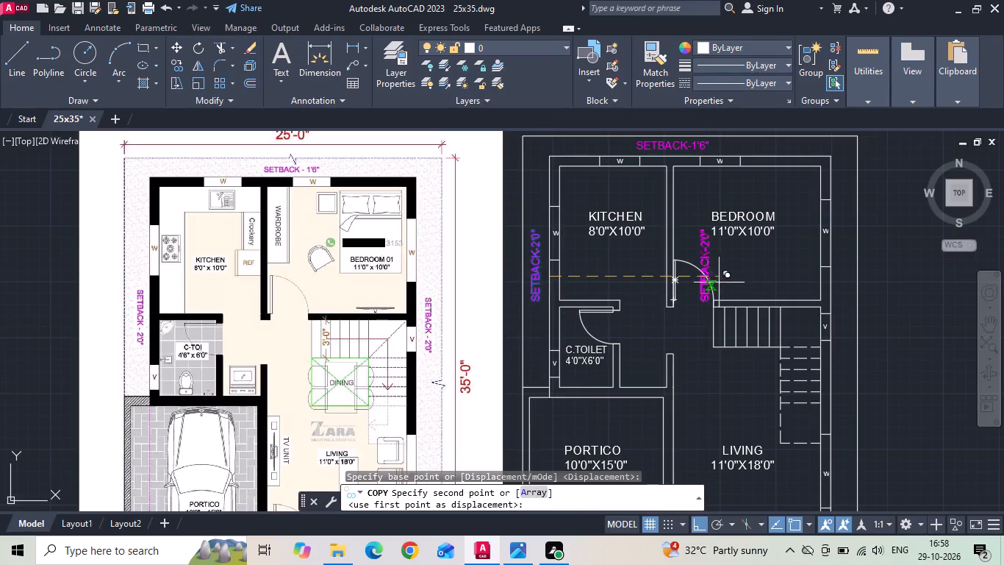
left_click(860, 272)
key("Escape")
Move the east SETBACK-2'0" label straight down the strip so it sits beside the staircase.
left_click(845, 262)
right_click(845, 262)
left_click(849, 262)
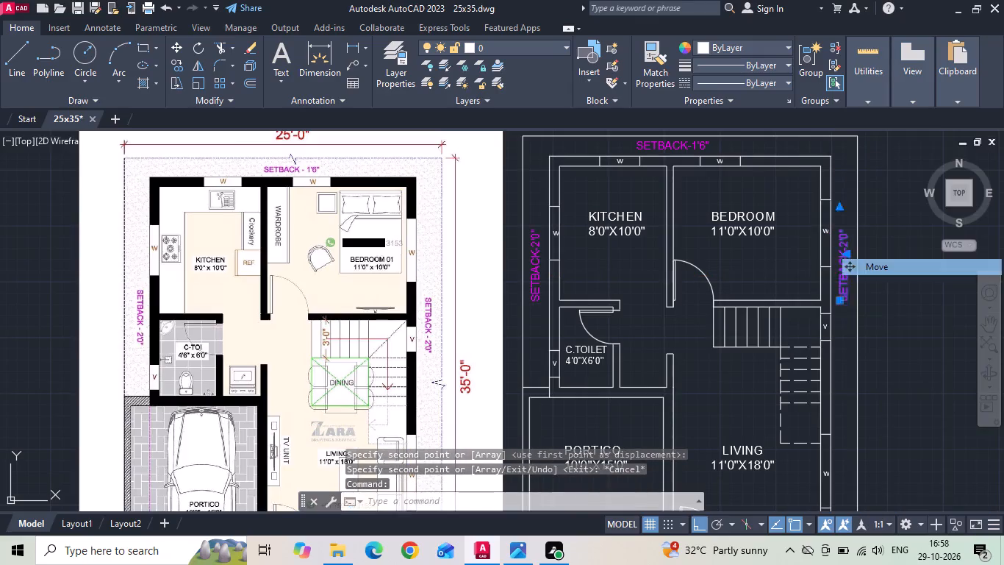
left_click_drag(905, 294, 906, 310)
left_click(897, 394)
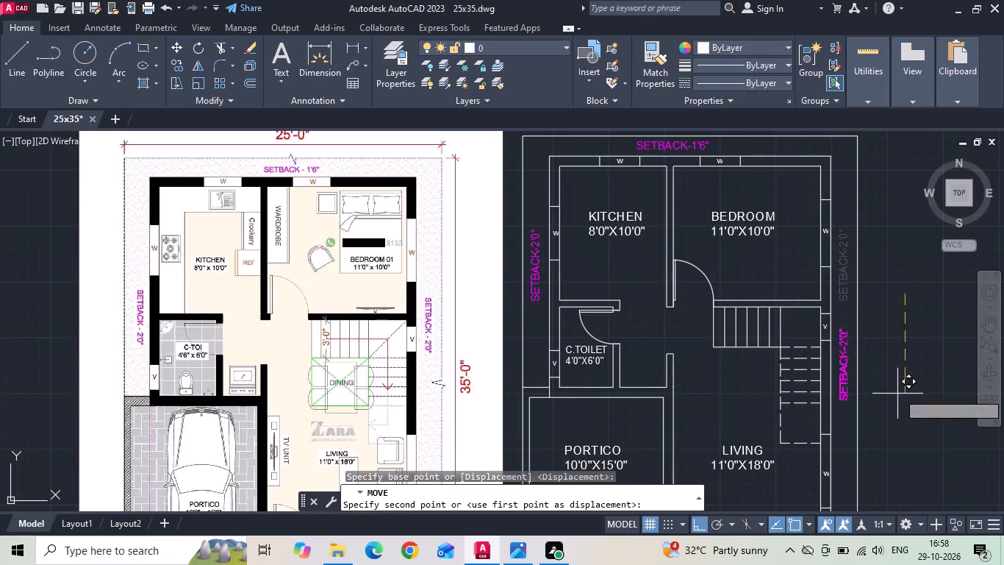
scroll(548, 270, "down", 1)
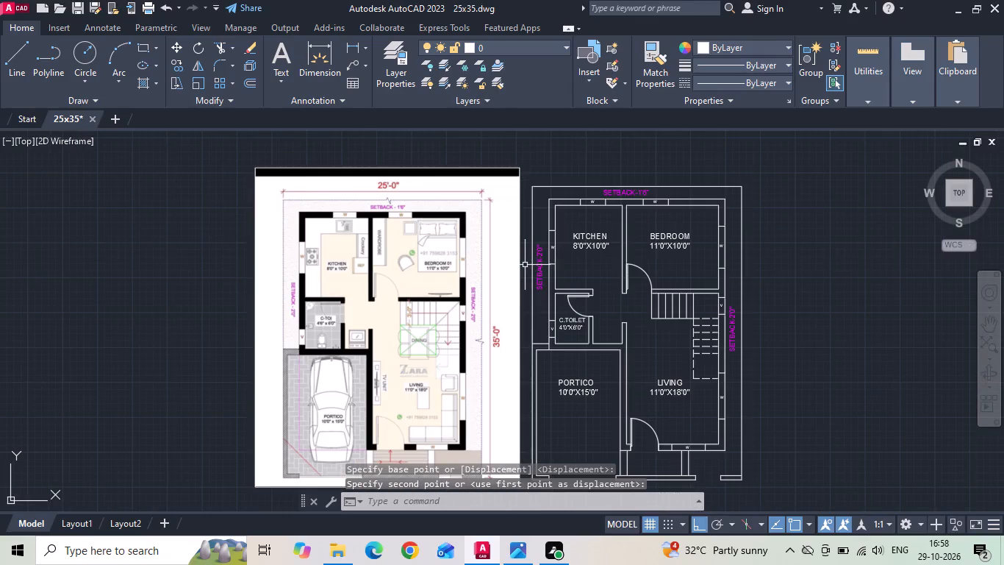
Save the drawing.
key("ctrl+s")
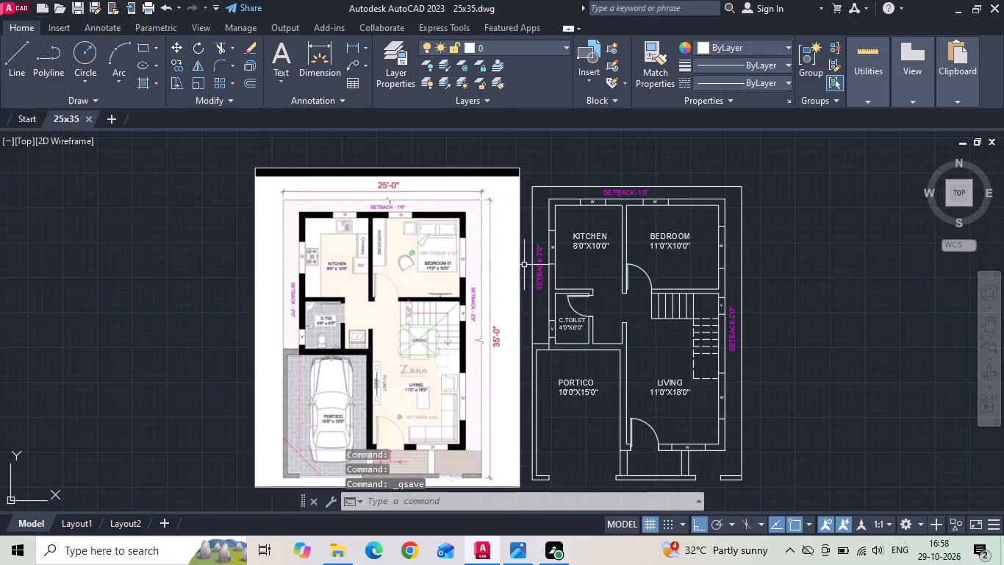
Draw a horizontal line across the portico gate opening in the front compound wall, between the midpoints of the wall ends.
middle_click_drag(293, 388, 283, 244)
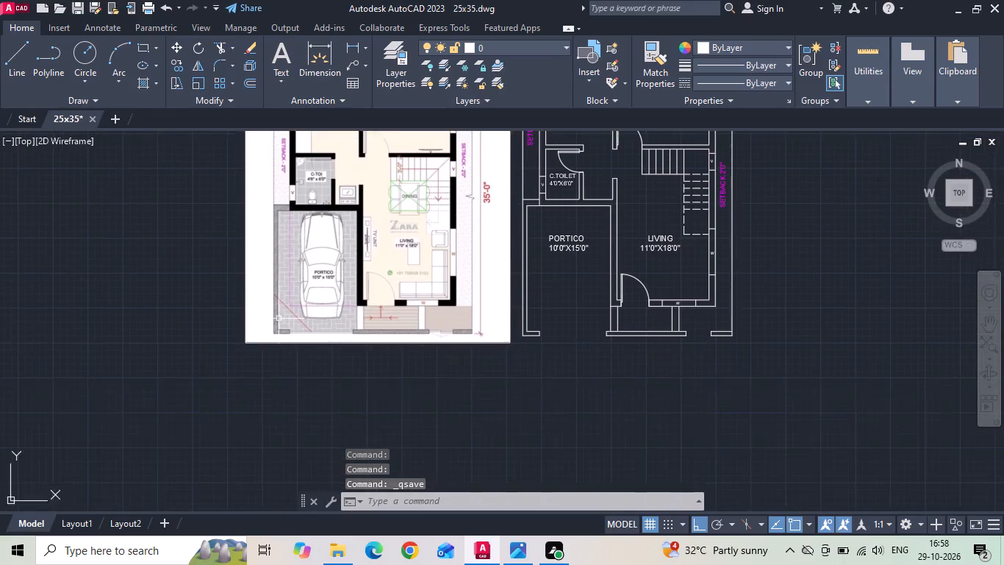
scroll(279, 319, "up", 2)
scroll(391, 343, "up", 1)
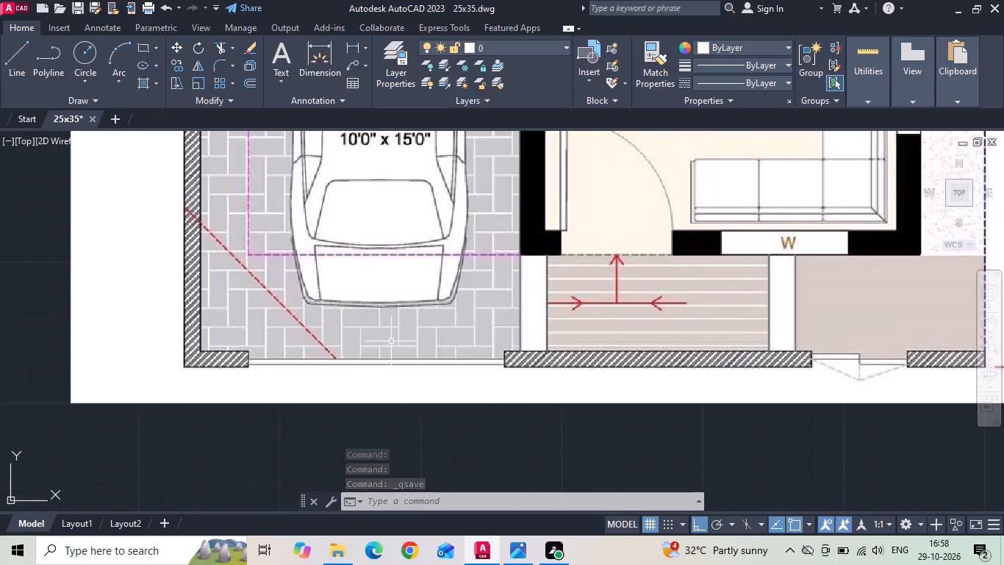
type("L")
key("space")
scroll(211, 338, "down", 1)
middle_click_drag(512, 366, 0, 354)
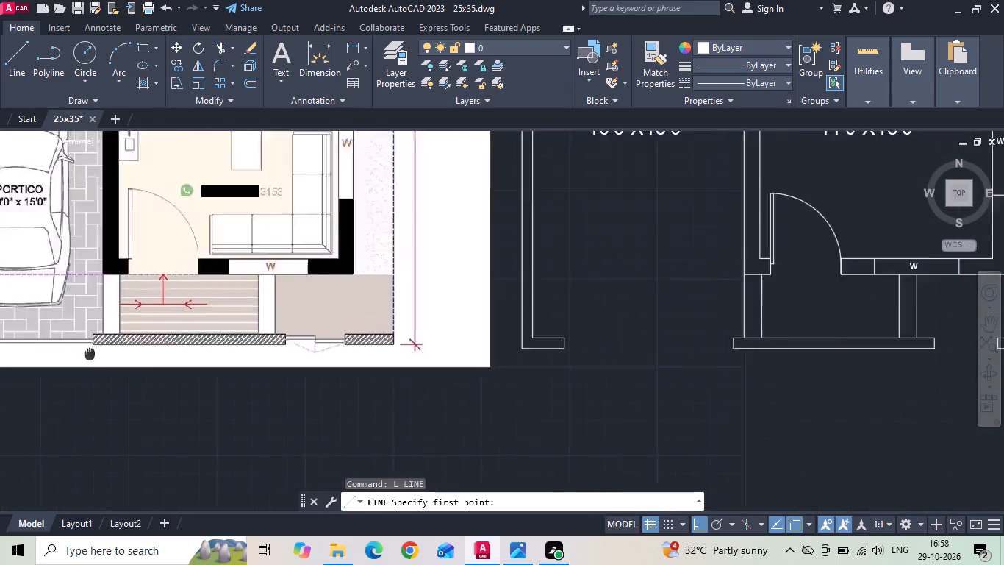
middle_click_drag(0, 354, 0, 355)
scroll(333, 352, "up", 2)
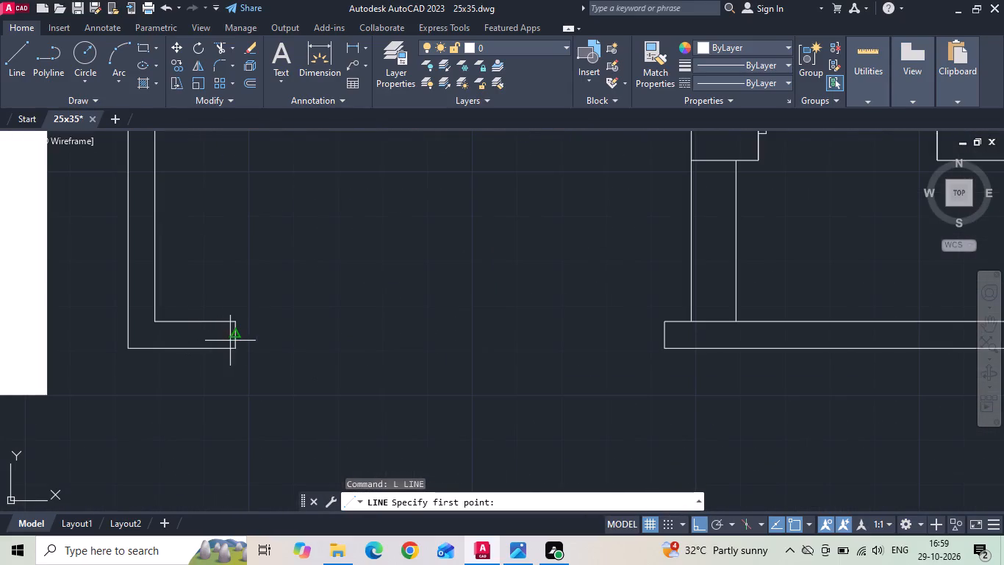
left_click_drag(237, 337, 262, 337)
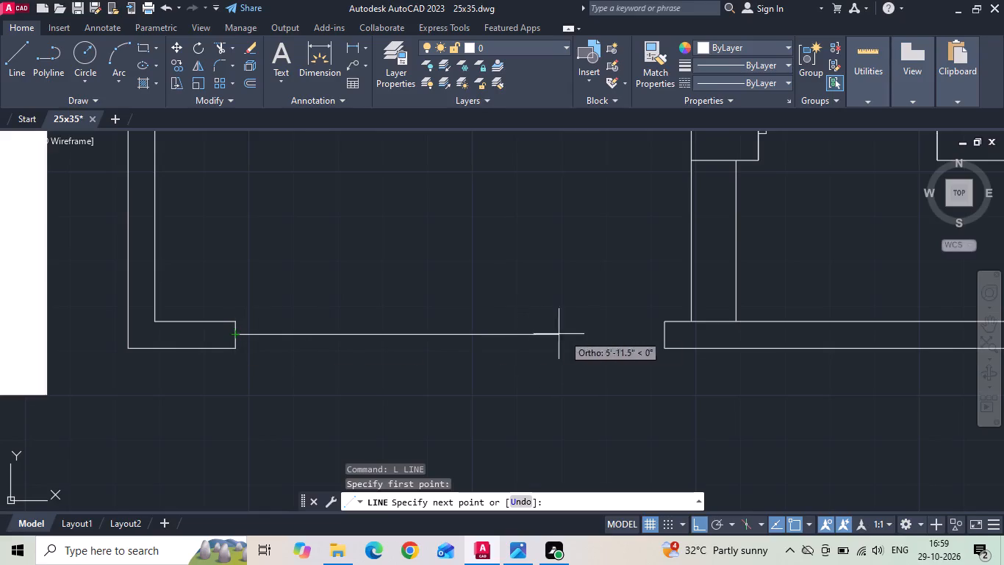
left_click(662, 330)
key("Escape")
Offset the portico gate line 1" to both sides and delete the original centre line.
type("O 1")
key("space")
left_click_drag(451, 335, 450, 324)
left_click(455, 300)
left_click_drag(437, 335, 432, 354)
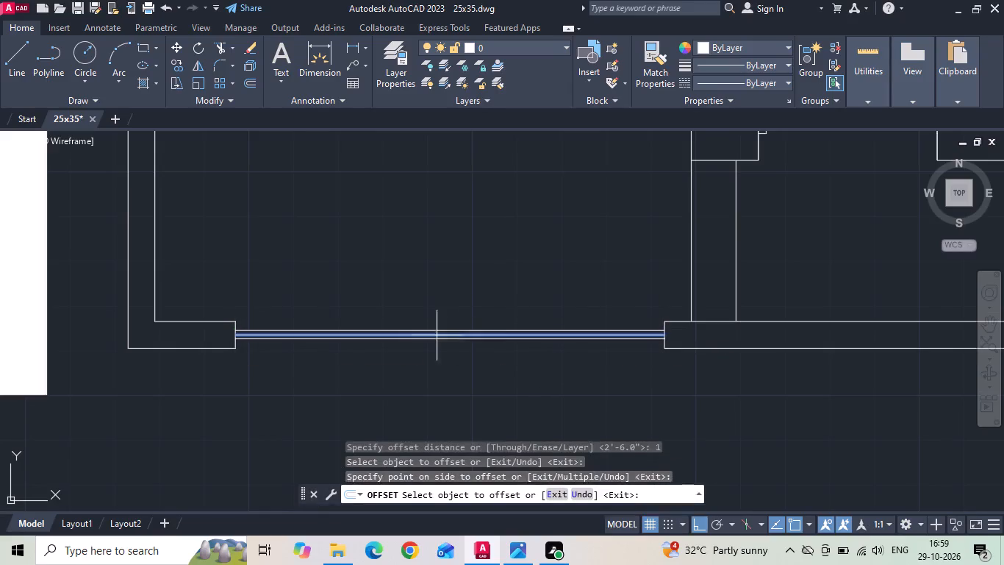
left_click(429, 363)
key("Escape")
left_click(437, 336)
key("Delete")
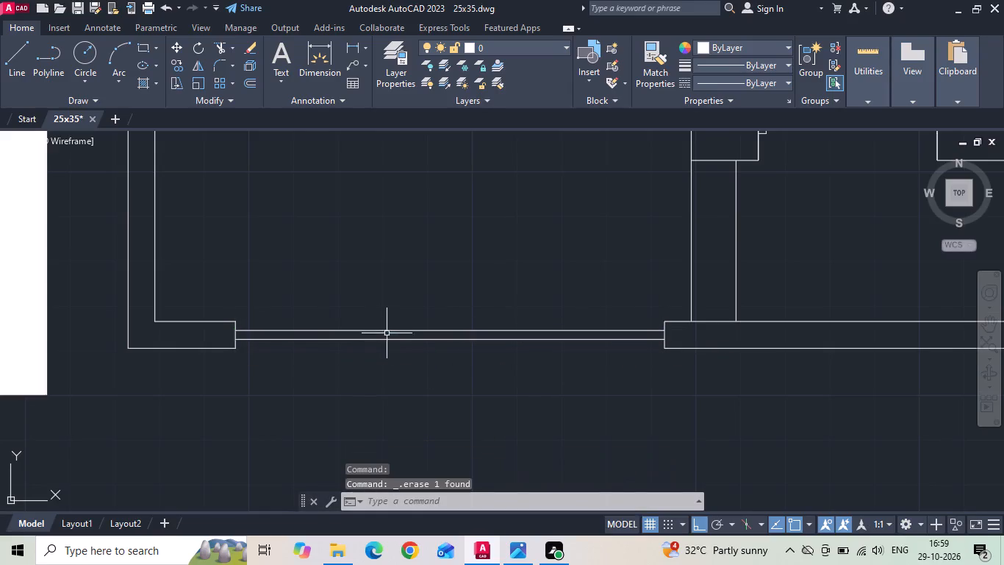
Draw a horizontal line across the small gate opening at the front wall's east end, between the wall-end midpoints.
scroll(376, 325, "down", 2)
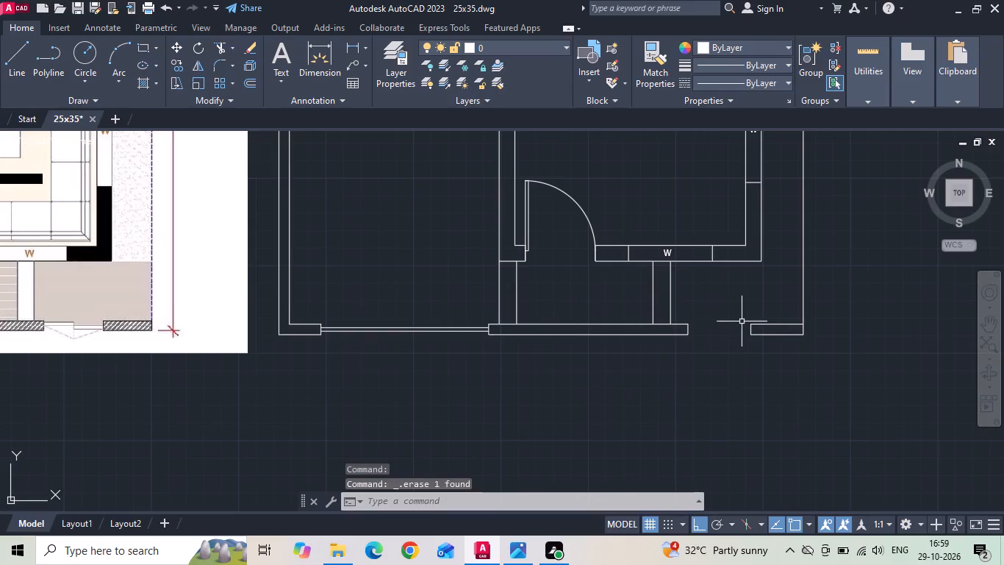
middle_click_drag(763, 333, 565, 359)
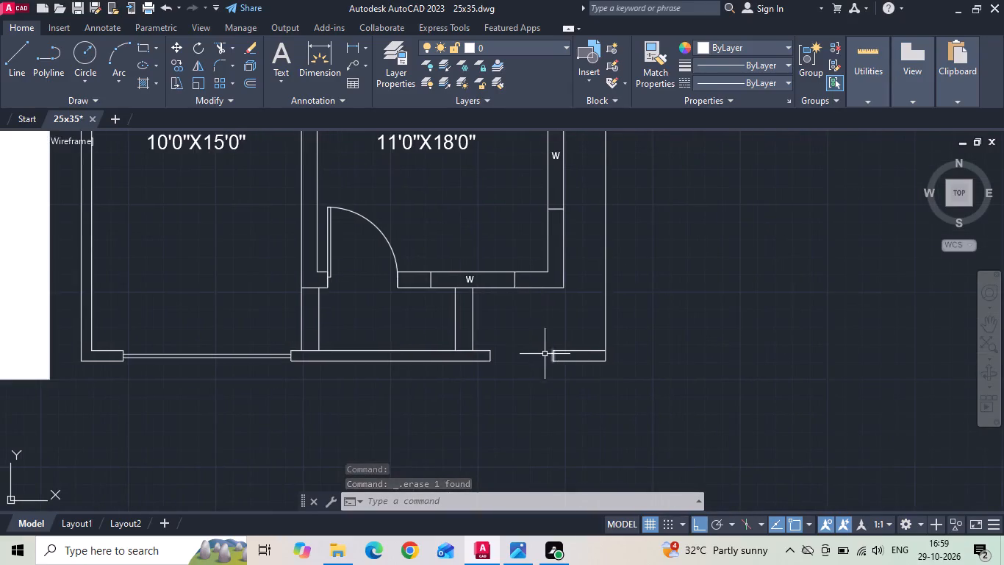
key("l")
key("space")
scroll(461, 349, "up", 2)
middle_click_drag(606, 374, 382, 363)
scroll(379, 363, "up", 2)
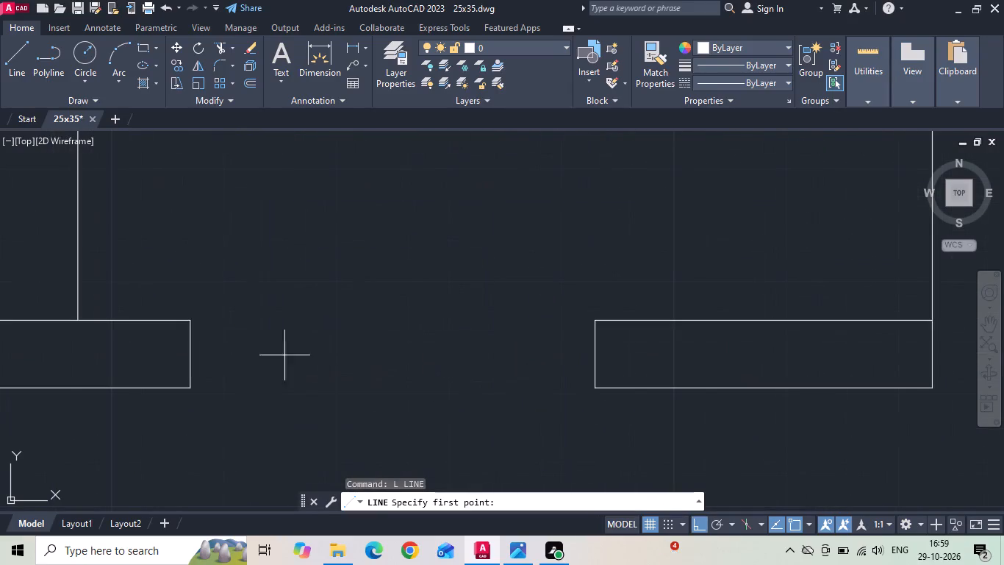
left_click_drag(194, 352, 212, 352)
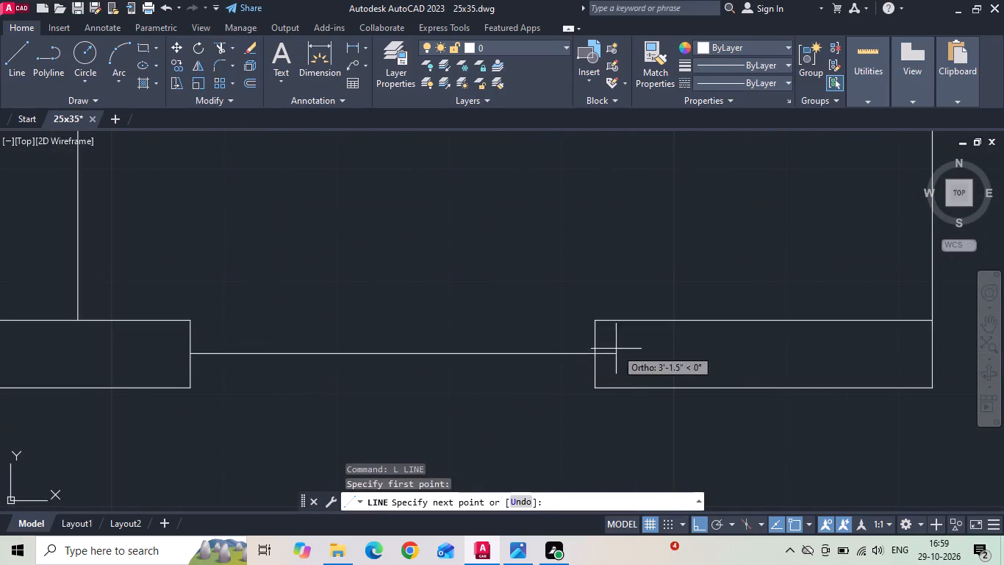
left_click(596, 351)
key("Escape")
Offset the small gate's centre line 2" to both sides, keeping the original.
type("O")
key("space")
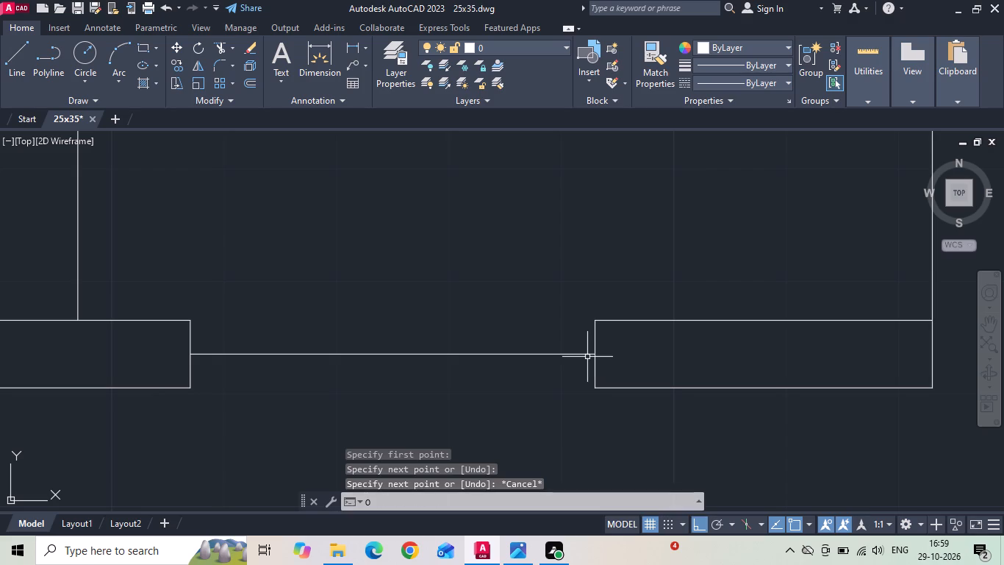
key("2")
key("space")
left_click_drag(321, 352, 326, 324)
left_click(333, 302)
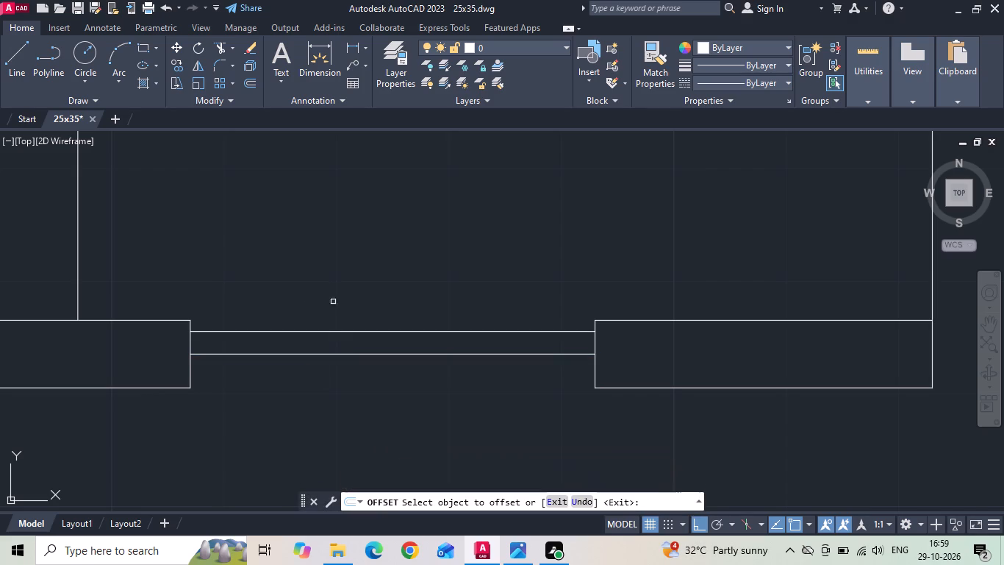
left_click_drag(374, 353, 376, 361)
left_click(363, 388)
key("Escape")
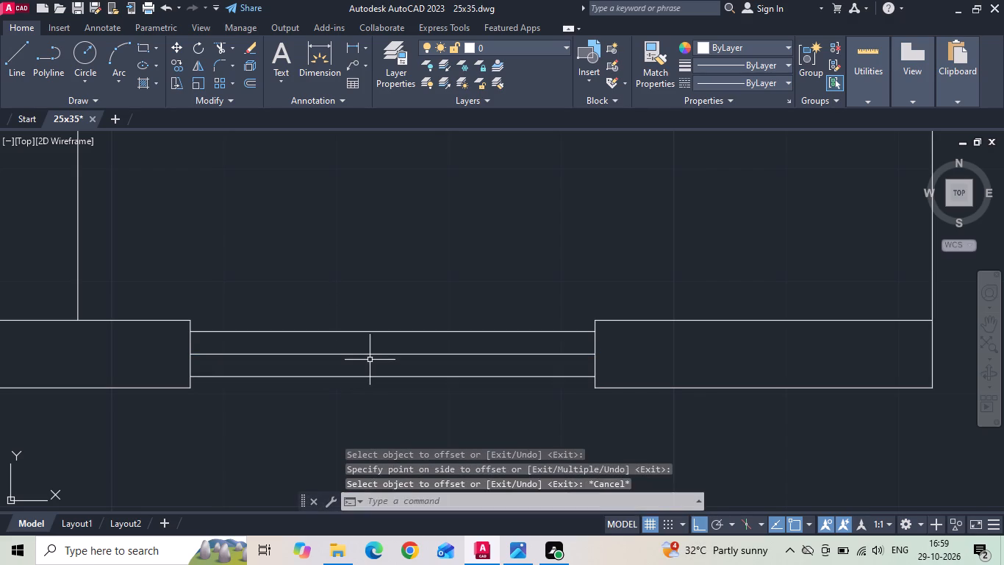
Draw a vertical line joining the midpoints of the small gate's two outer lines.
type("L")
key("space")
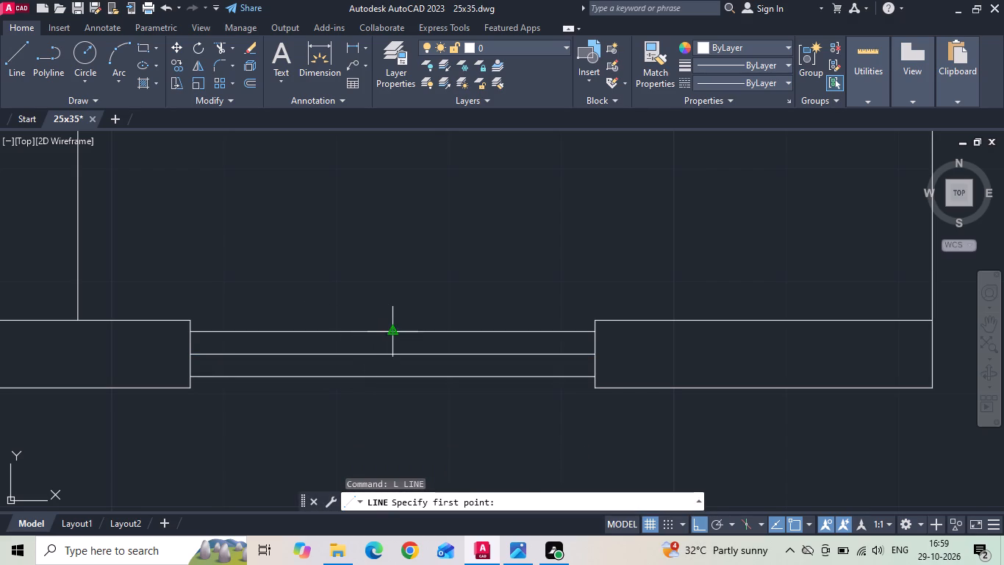
left_click(392, 330)
left_click(393, 380)
key("Escape")
Trim the east half of the small gate's lower line and the west half of its upper line, forming two staggered leaves.
type("TR")
key("space")
left_click(415, 376)
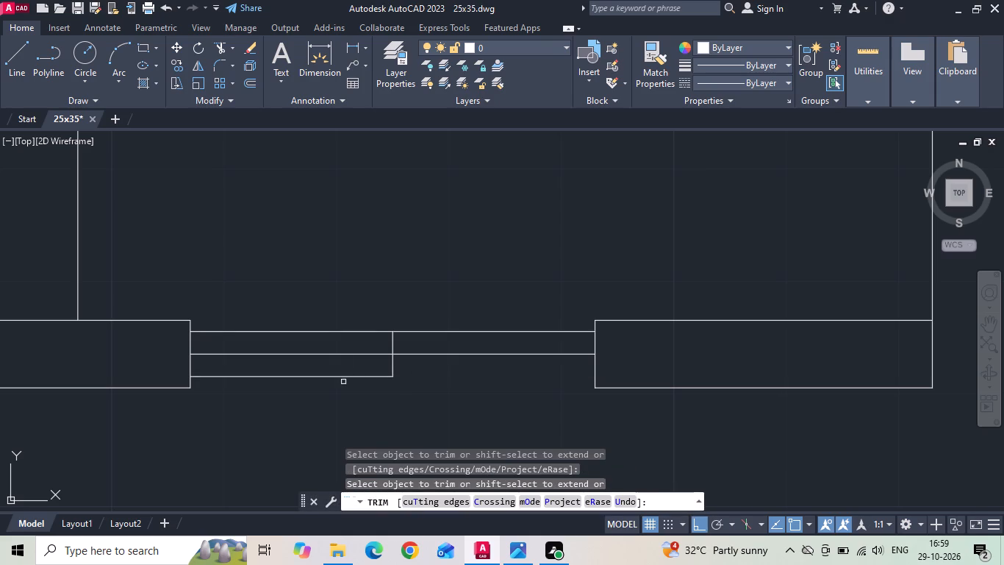
left_click(343, 382)
left_click(374, 424)
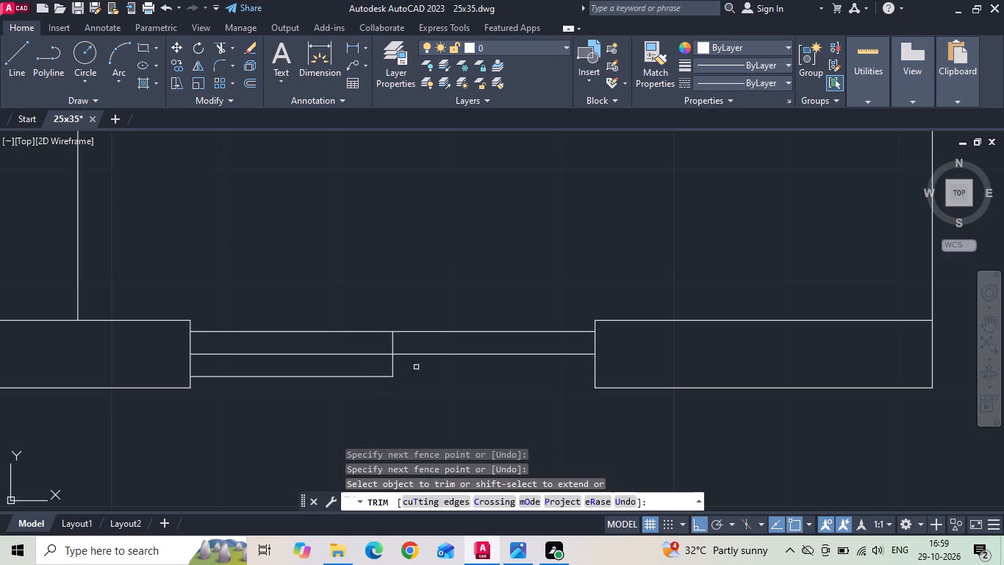
left_click(445, 335)
left_click(444, 340)
left_click_drag(354, 343, 355, 328)
left_click(356, 303)
key("Escape")
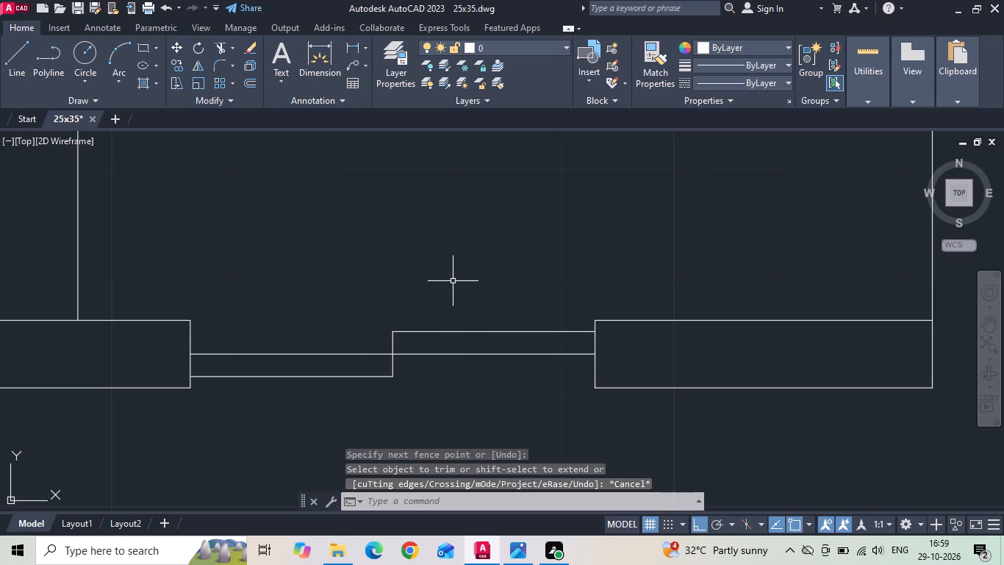
Save the drawing with the finished gates.
key("ctrl+s")
key("ctrl+s")
scroll(465, 295, "down", 3, "ctrl")
scroll(565, 392, "down", 3)
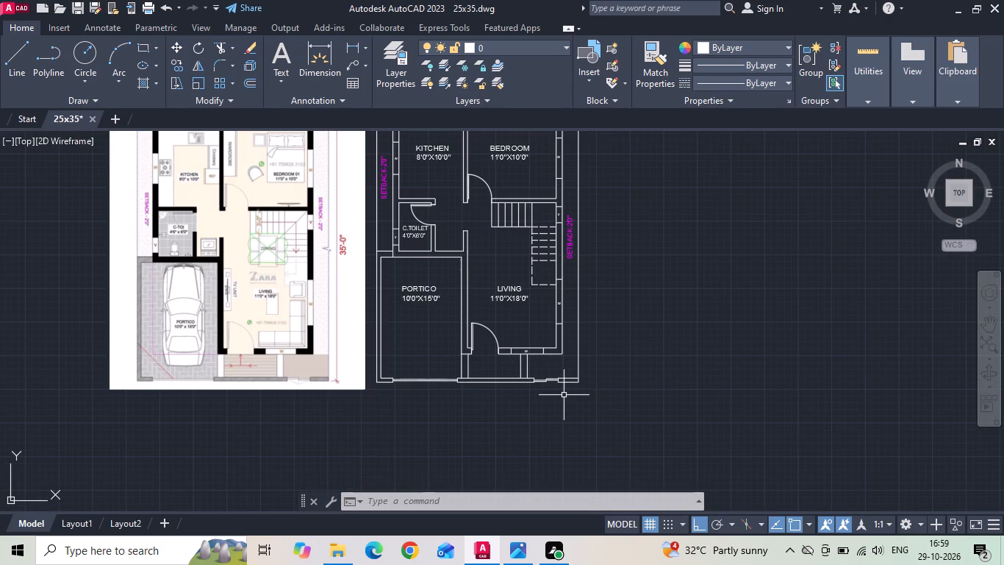
key("ctrl+s")
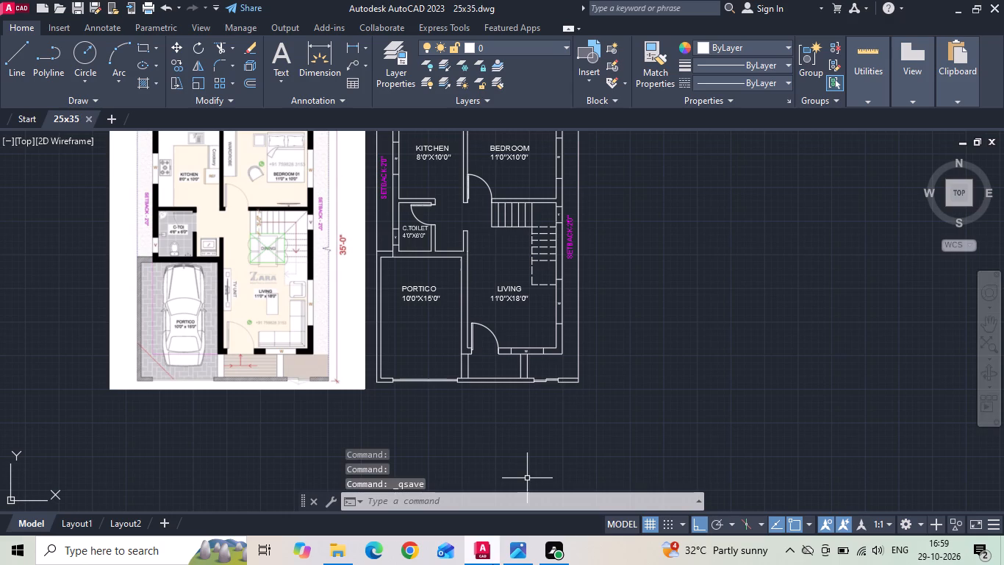
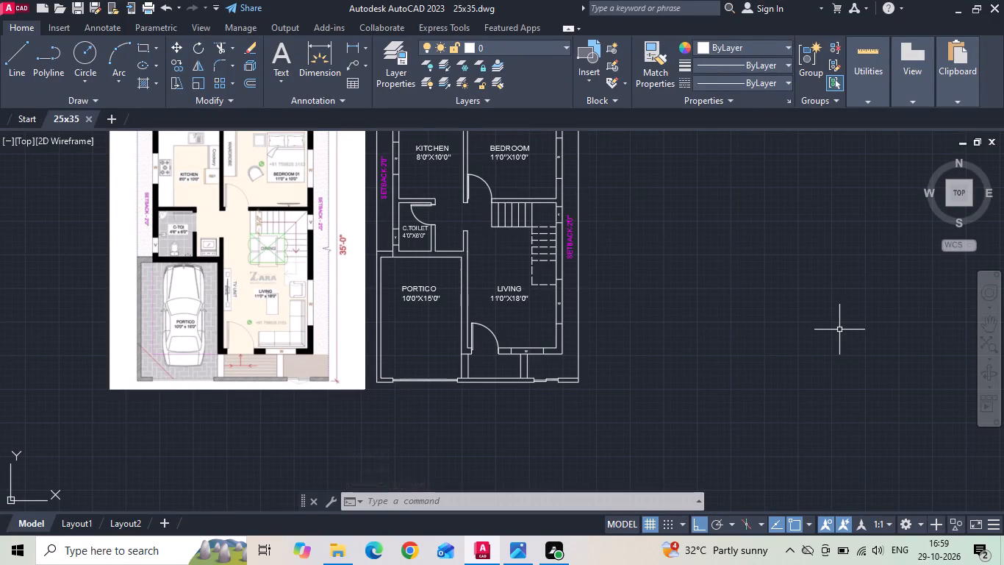
Save the drawing.
key("ctrl+s")
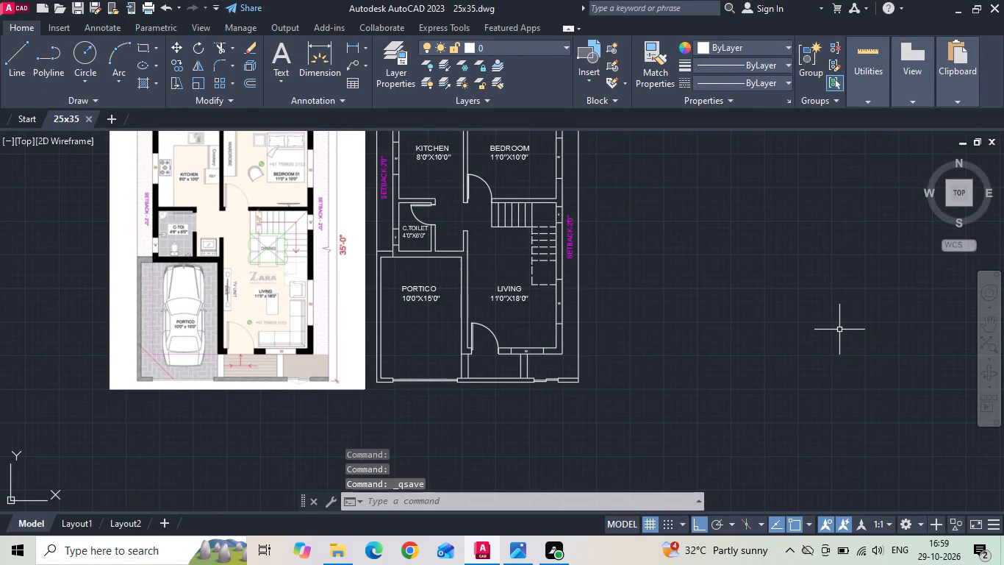
key("ctrl+s")
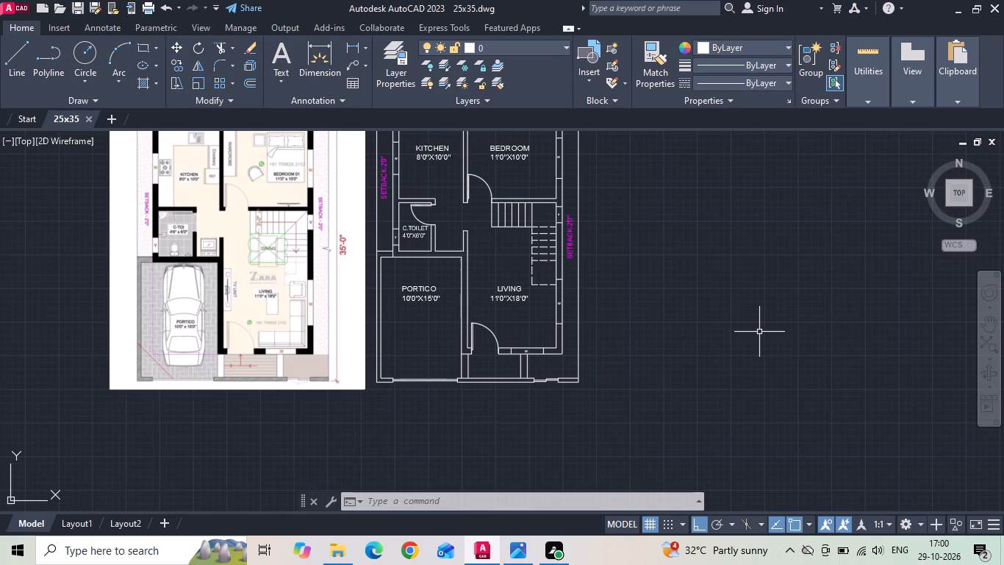
Modify the ISO-25 dimension style with red text, dimension lines and extension lines, and set it as current.
scroll(242, 308, "down", 1)
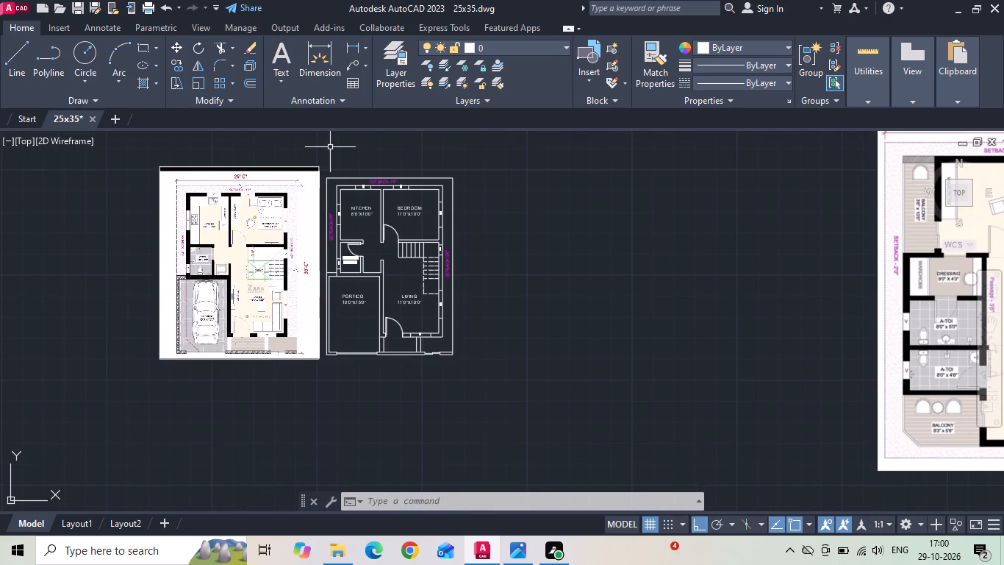
type("D")
key("space")
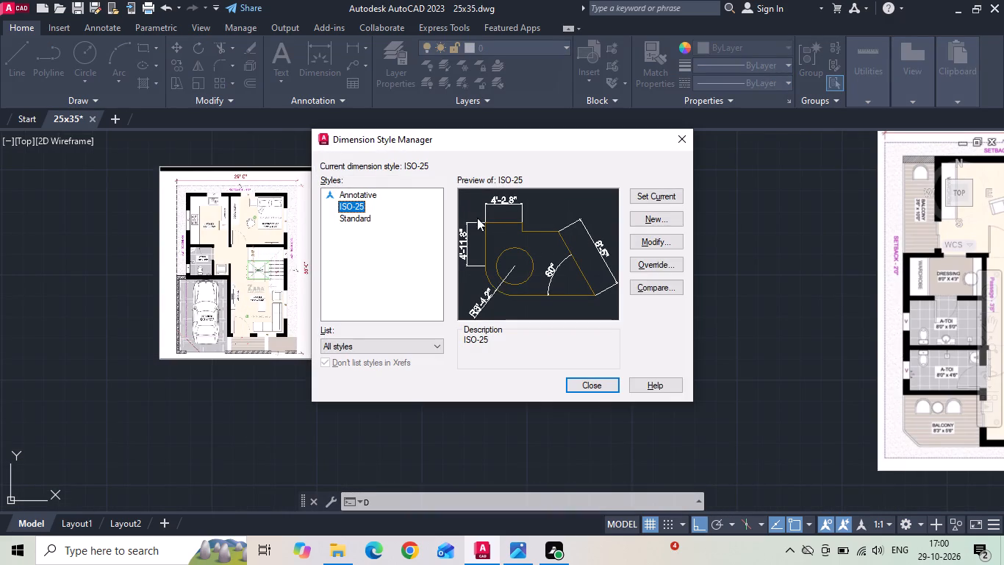
left_click(634, 245)
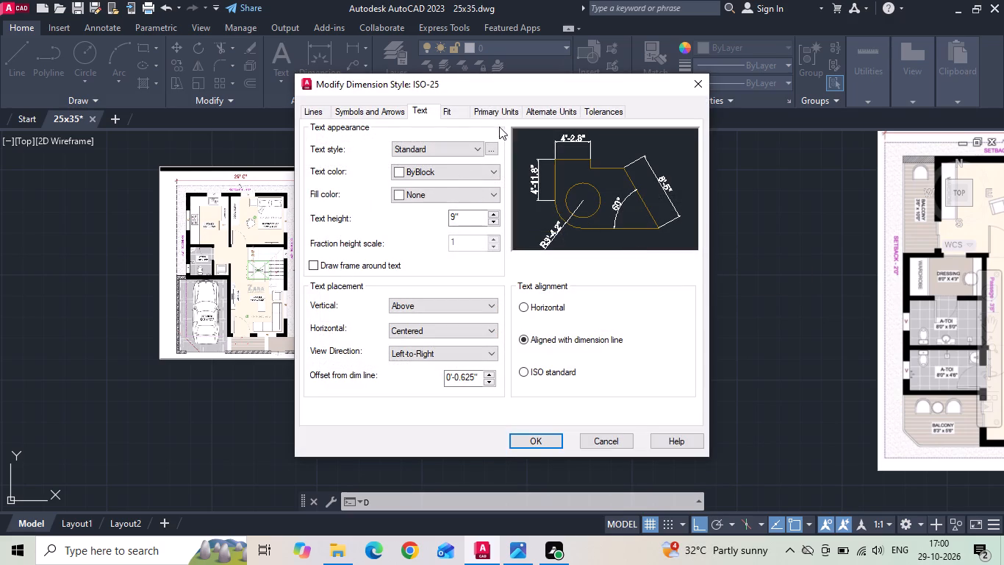
left_click(398, 175)
left_click(395, 213)
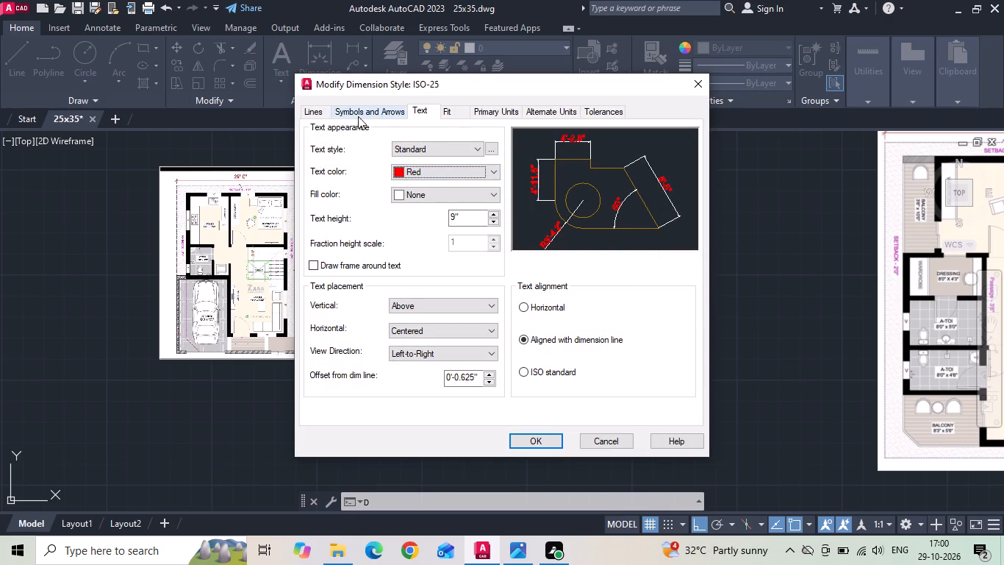
left_click(318, 116)
left_click(390, 143)
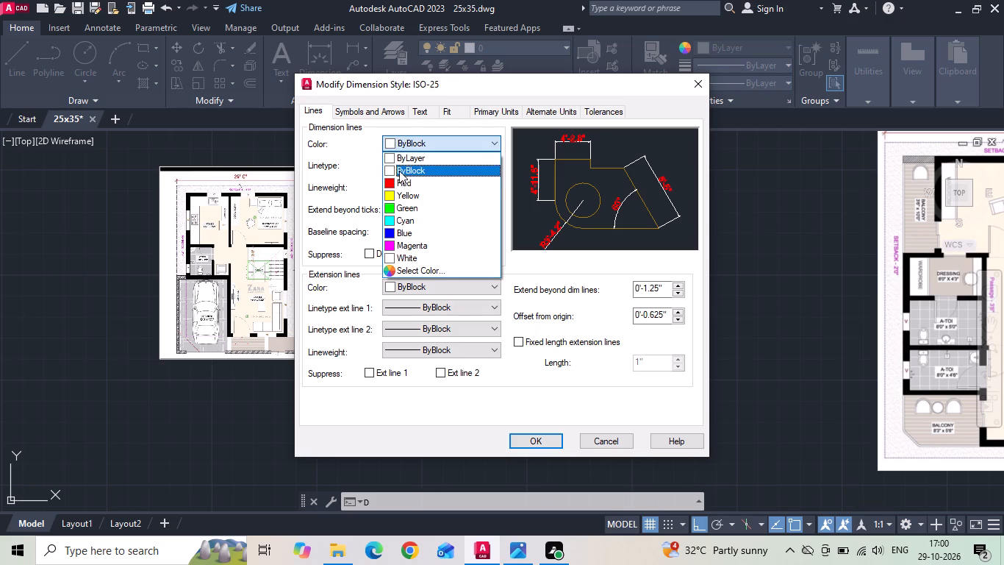
left_click(390, 180)
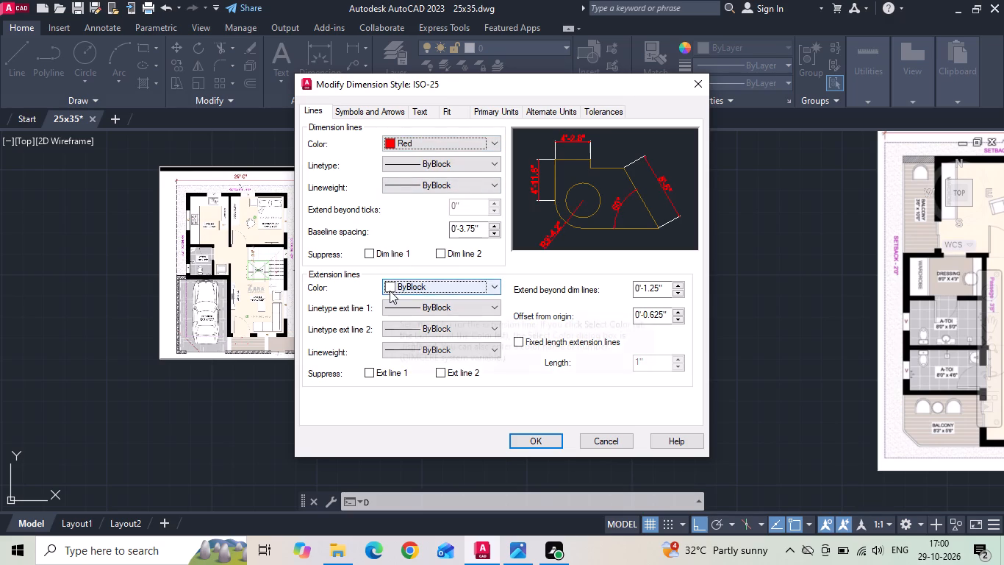
left_click(390, 291)
left_click(387, 327)
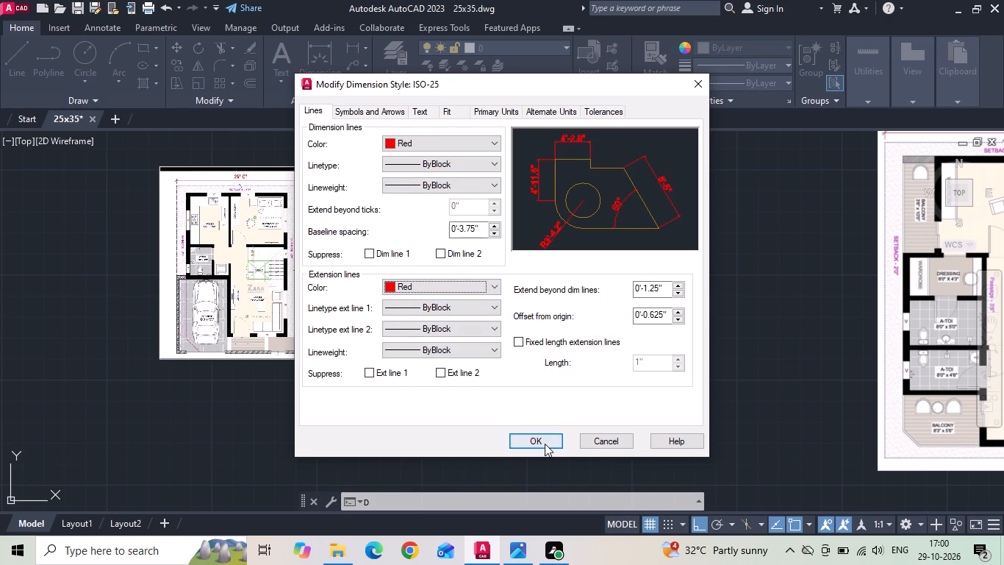
left_click(544, 442)
left_click(644, 191)
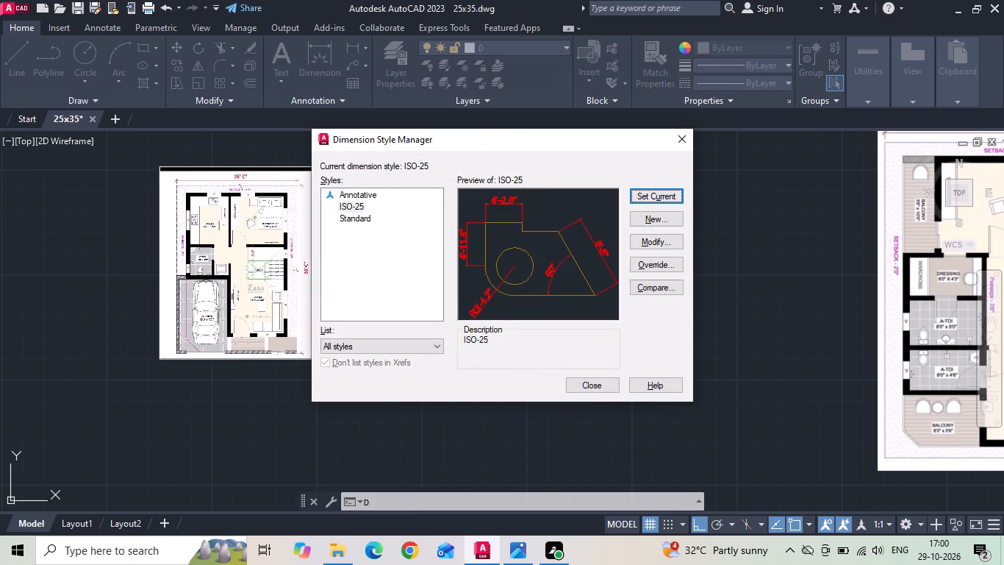
left_click(592, 385)
Add a linear dimension for the plot's full width, just outside the ground floor plan's north boundary.
scroll(289, 183, "up", 2)
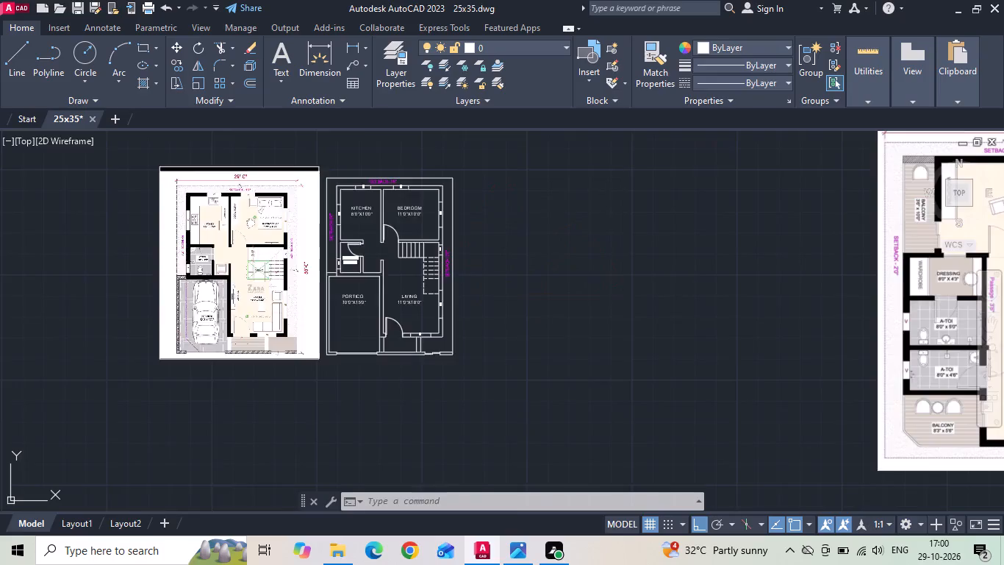
left_click(355, 44)
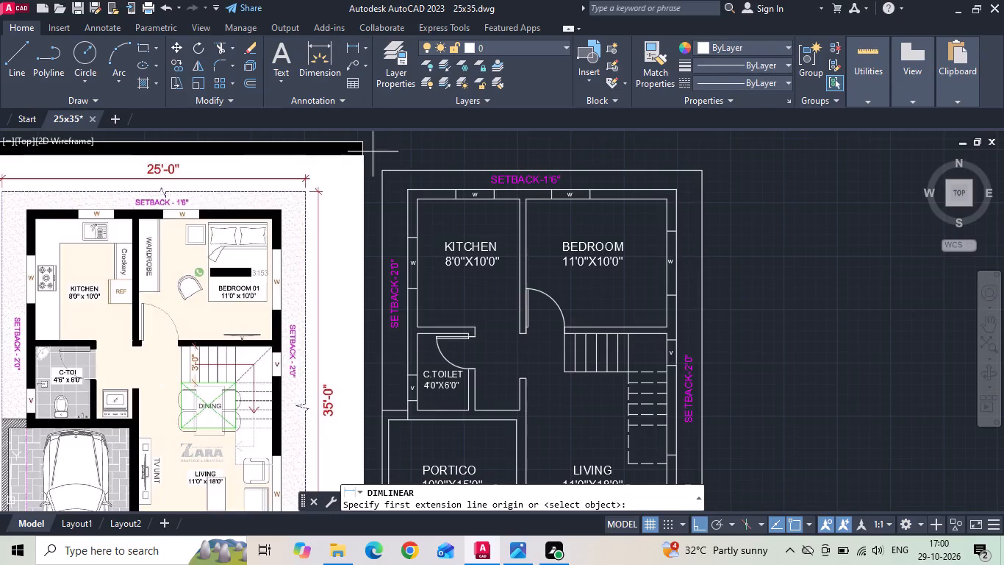
left_click(381, 168)
left_click(706, 171)
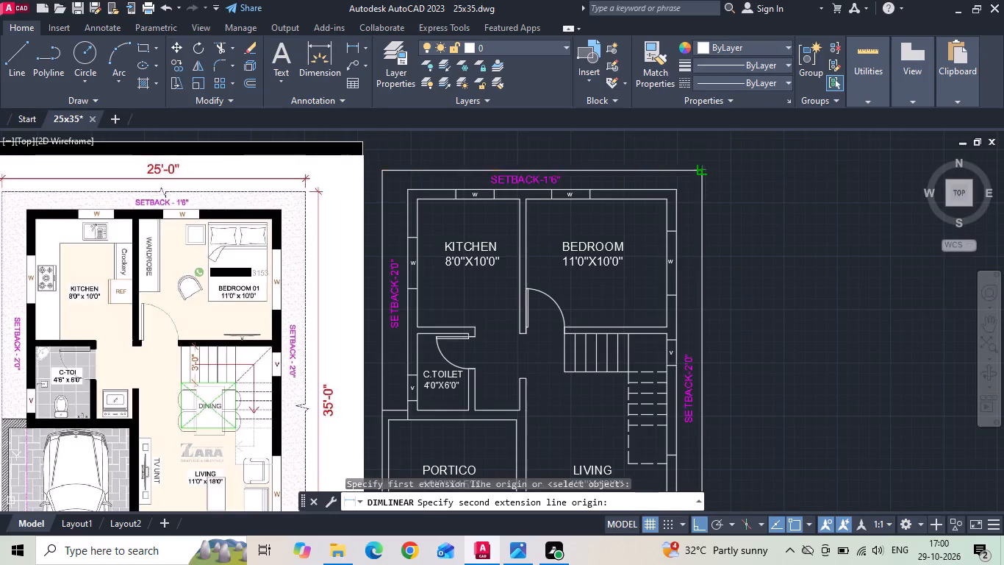
left_click(704, 155)
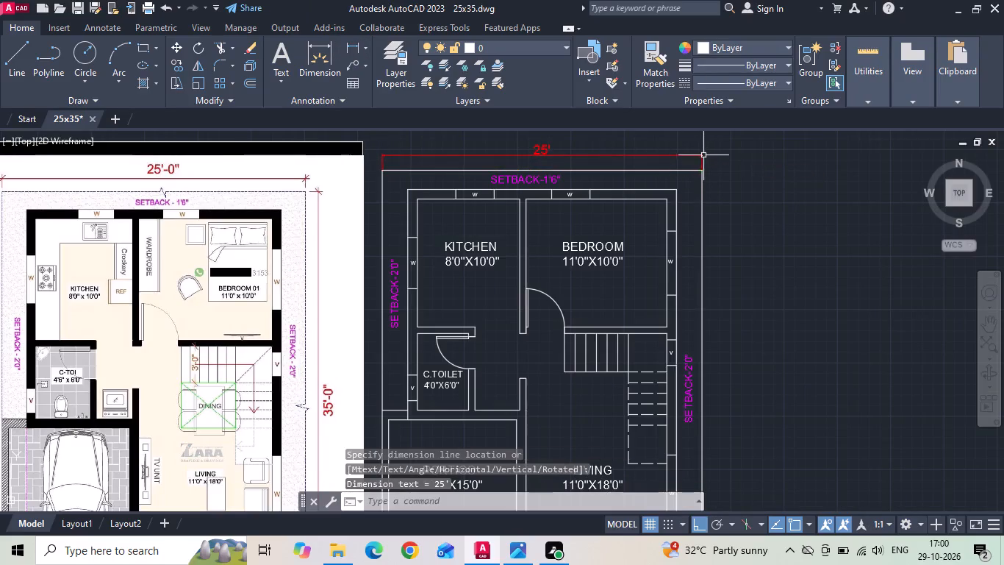
Add a linear dimension for the plot's full depth, just outside the ground floor plan's east boundary.
left_click(351, 43)
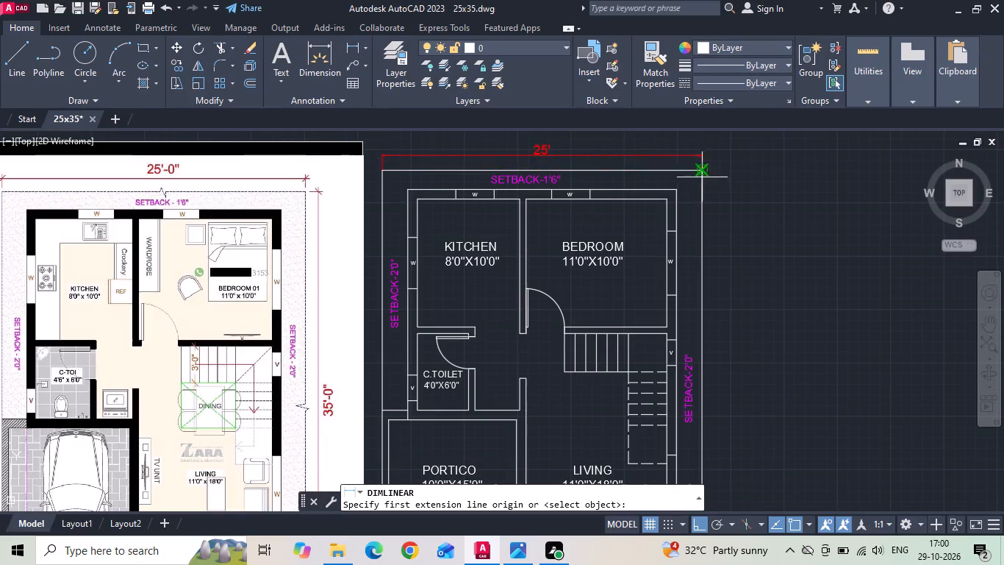
left_click(706, 171)
scroll(703, 172, "down", 1)
middle_click_drag(692, 297, 689, 288)
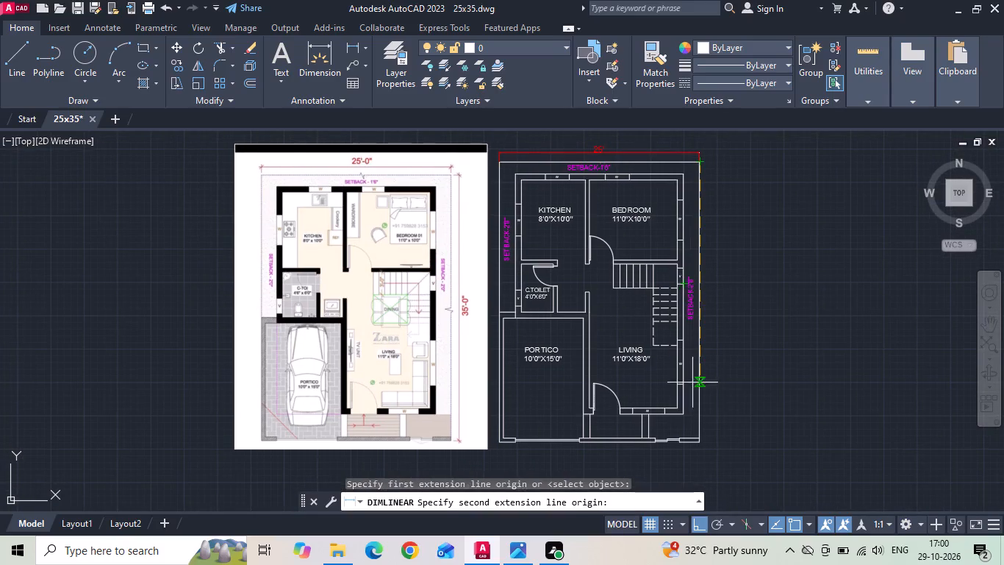
scroll(697, 455, "up", 2)
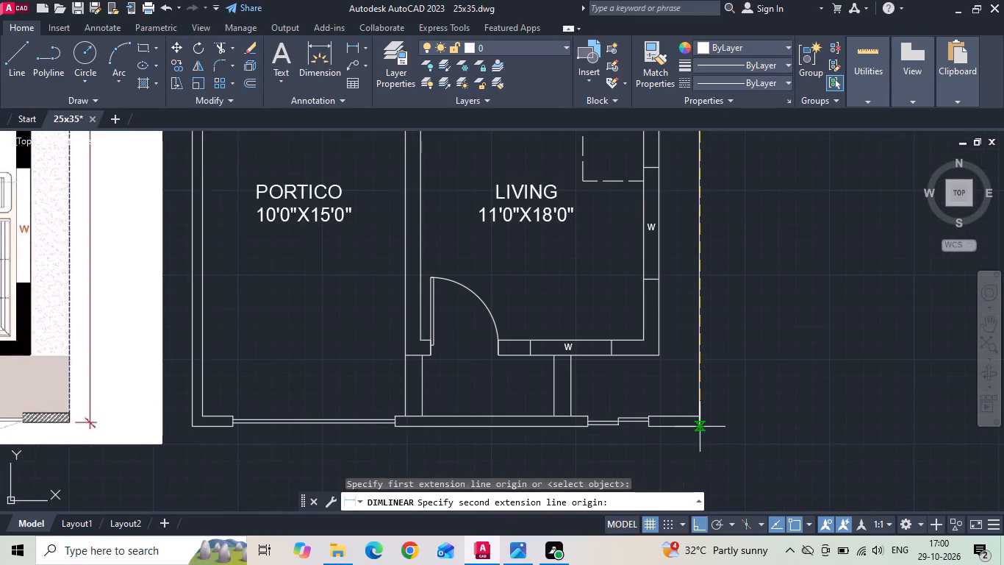
left_click(700, 431)
scroll(706, 428, "down", 1)
left_click(718, 416)
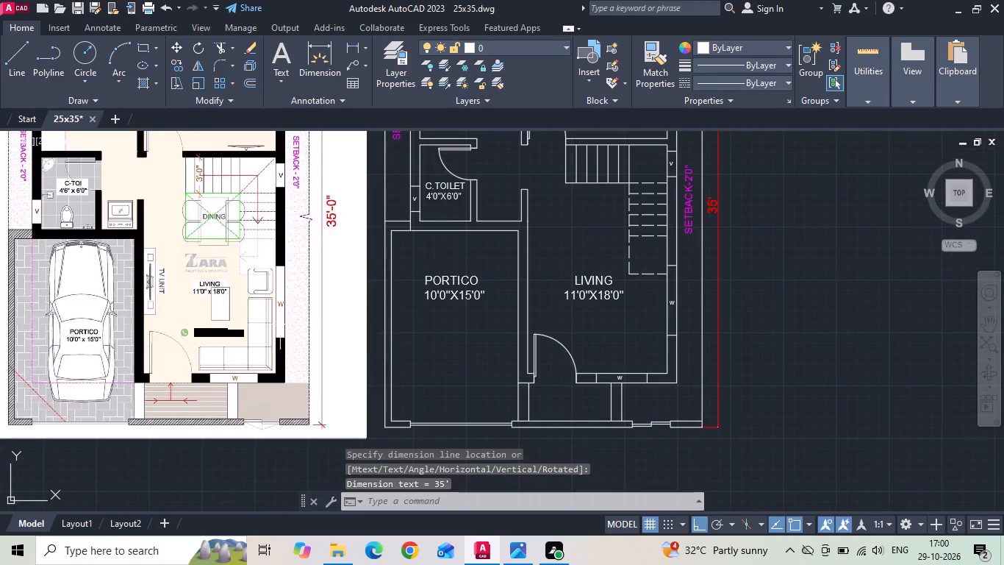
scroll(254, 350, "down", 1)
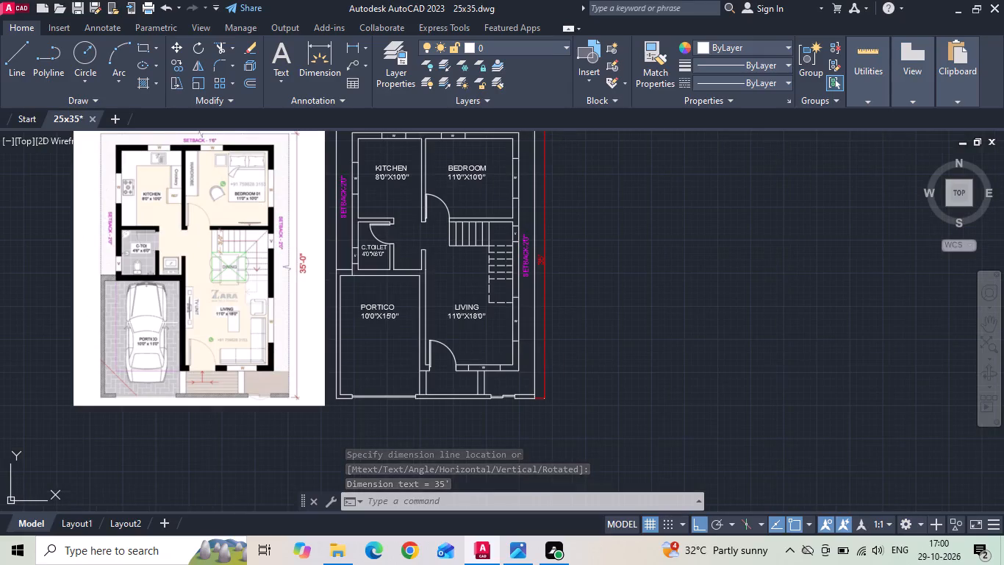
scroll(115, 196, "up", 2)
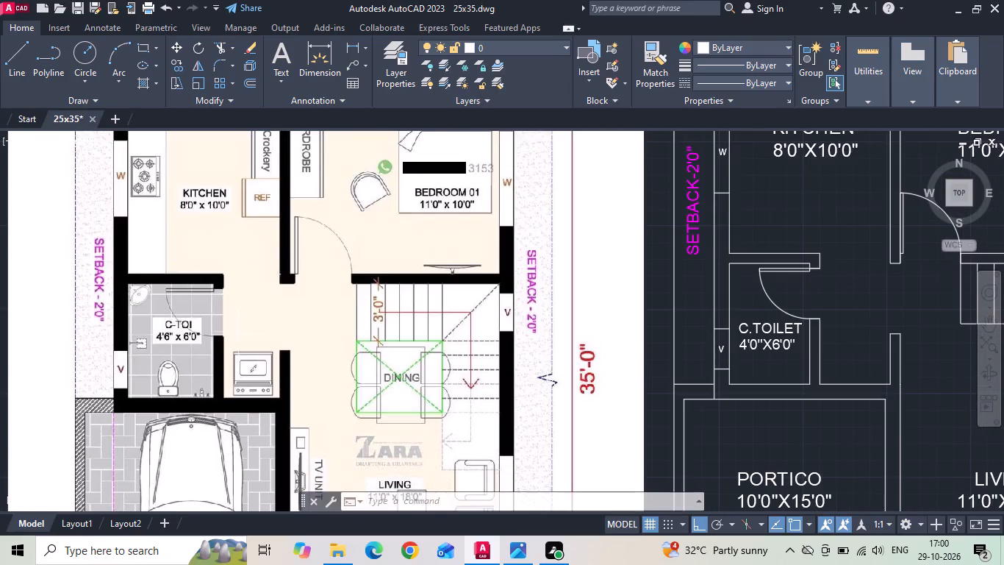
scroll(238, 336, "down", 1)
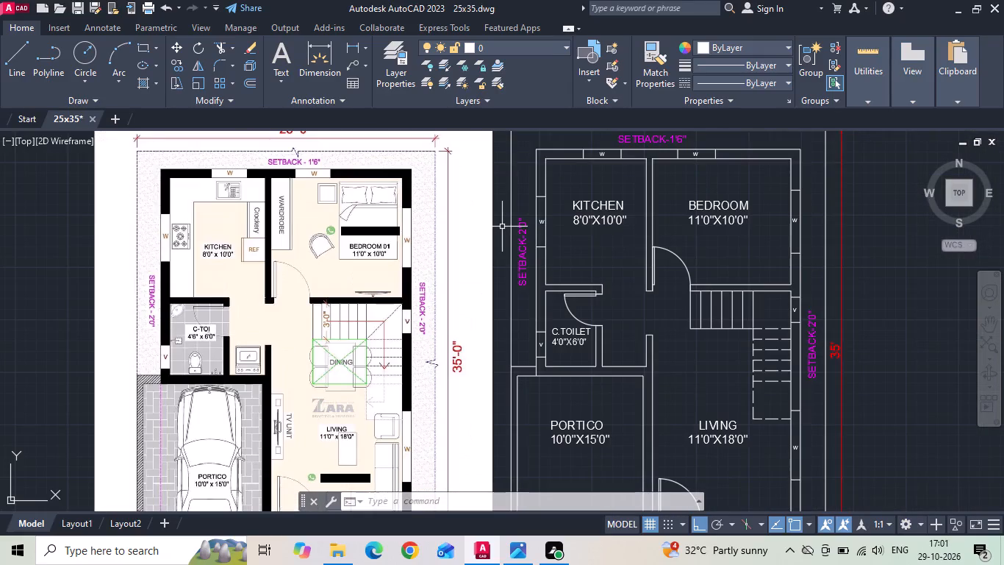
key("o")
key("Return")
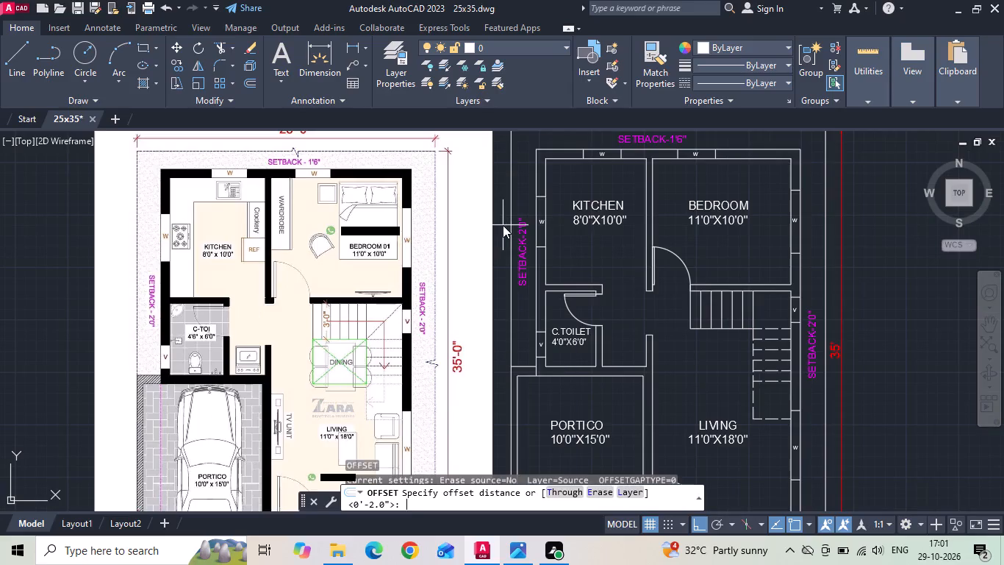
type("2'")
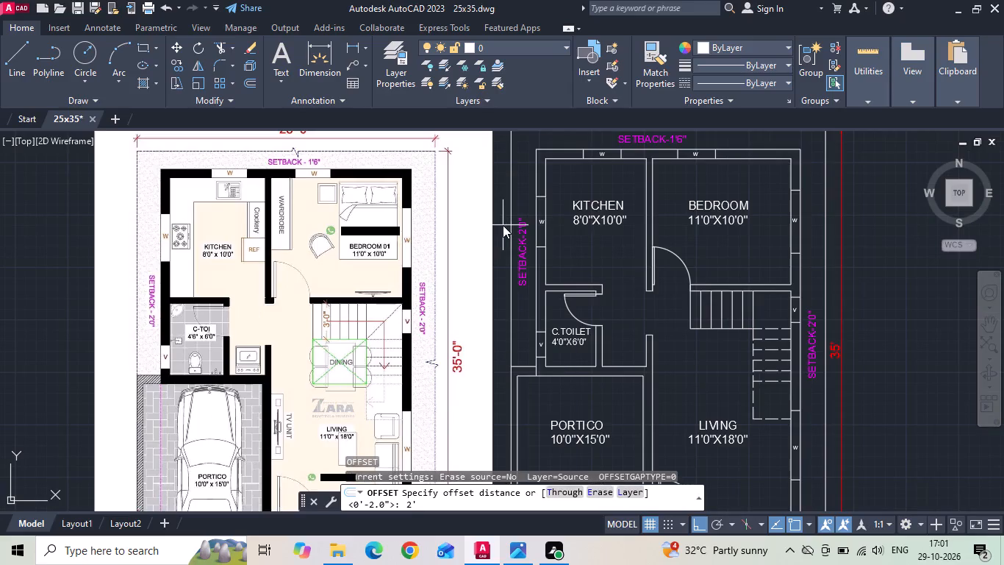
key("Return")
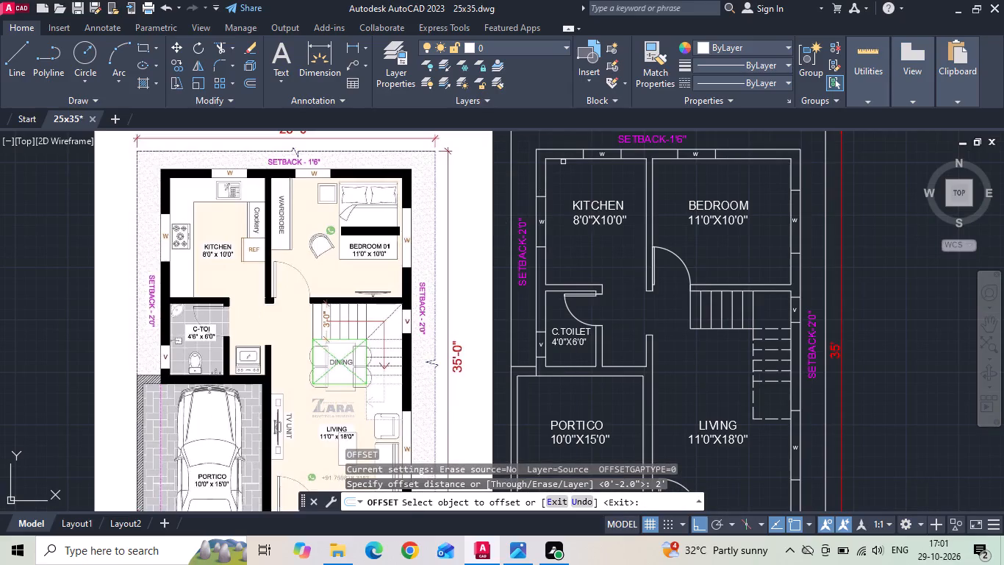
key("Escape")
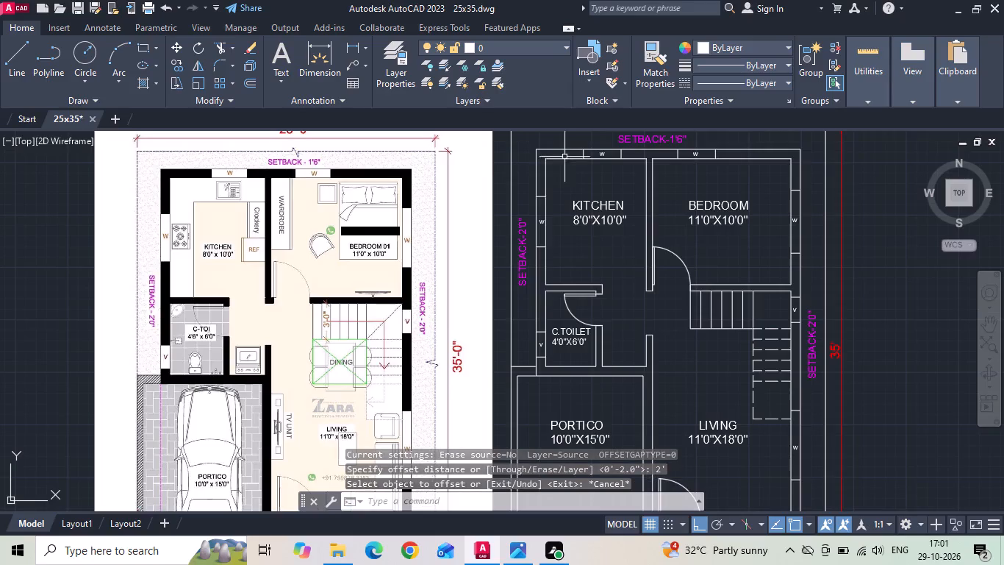
Copy the whole ground floor plan with its dimensions horizontally east, into the empty space before the first floor reference image.
scroll(496, 225, "down", 2)
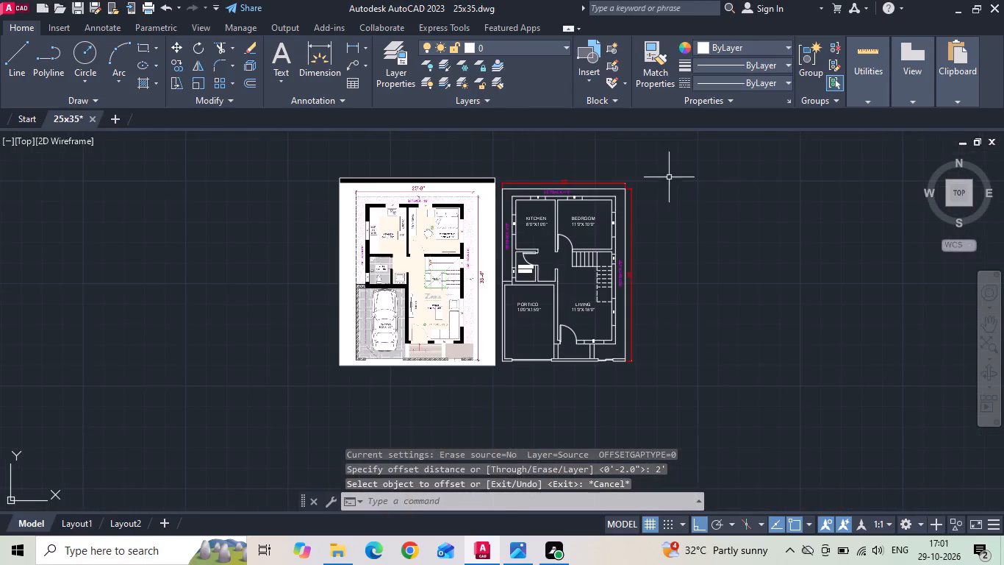
left_click(665, 177)
left_click(498, 400)
right_click(520, 312)
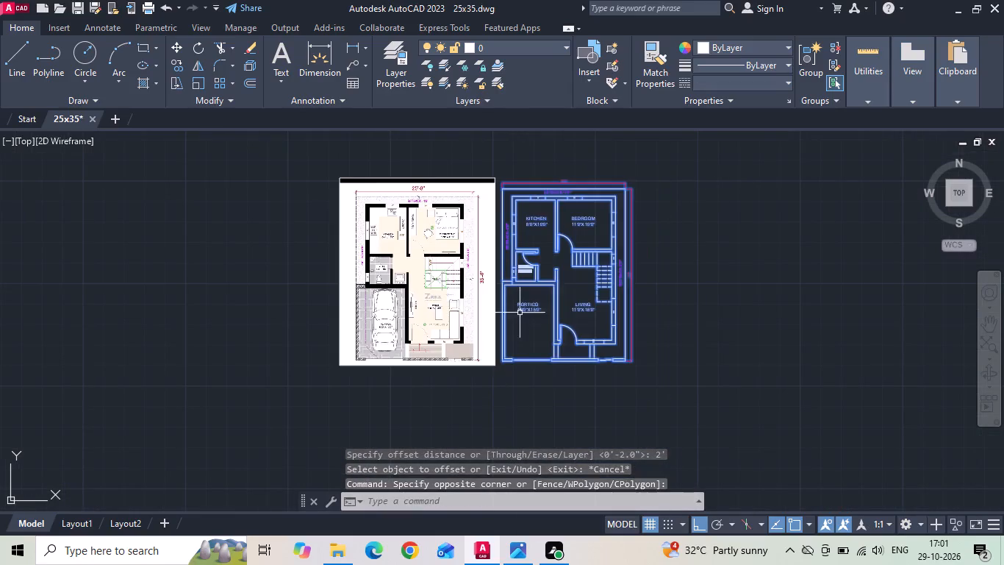
left_click(538, 299)
left_click_drag(562, 347, 606, 356)
middle_click_drag(747, 367, 487, 367)
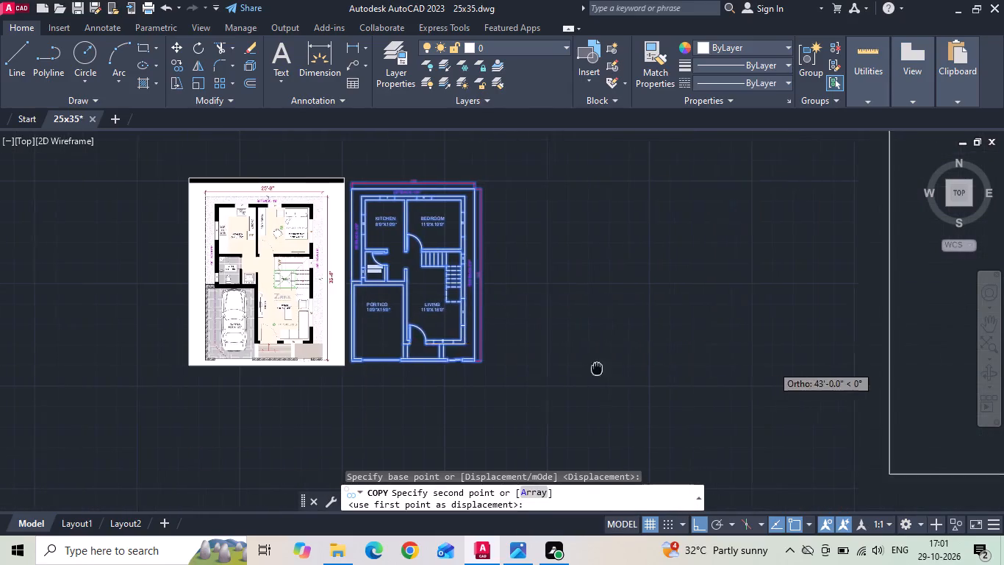
middle_click_drag(487, 367, 257, 369)
left_click(343, 366)
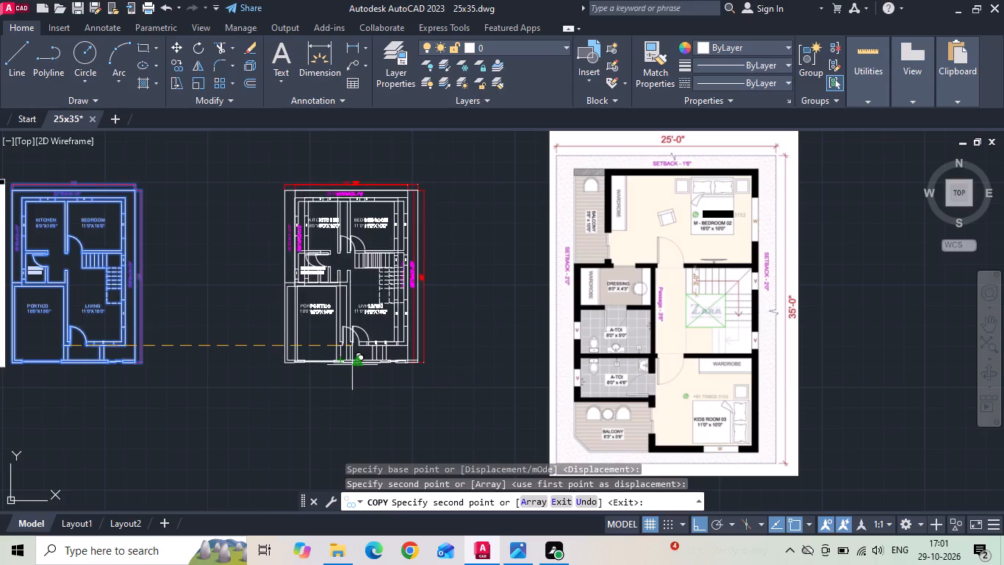
key("Escape")
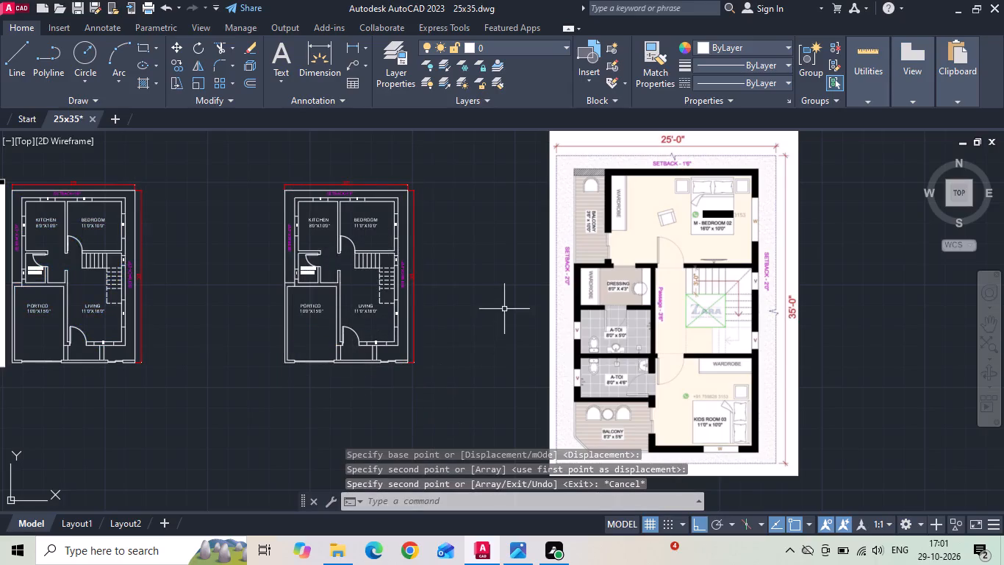
Move the copied plan slightly east, closer to the first floor reference image.
scroll(472, 320, "down", 1)
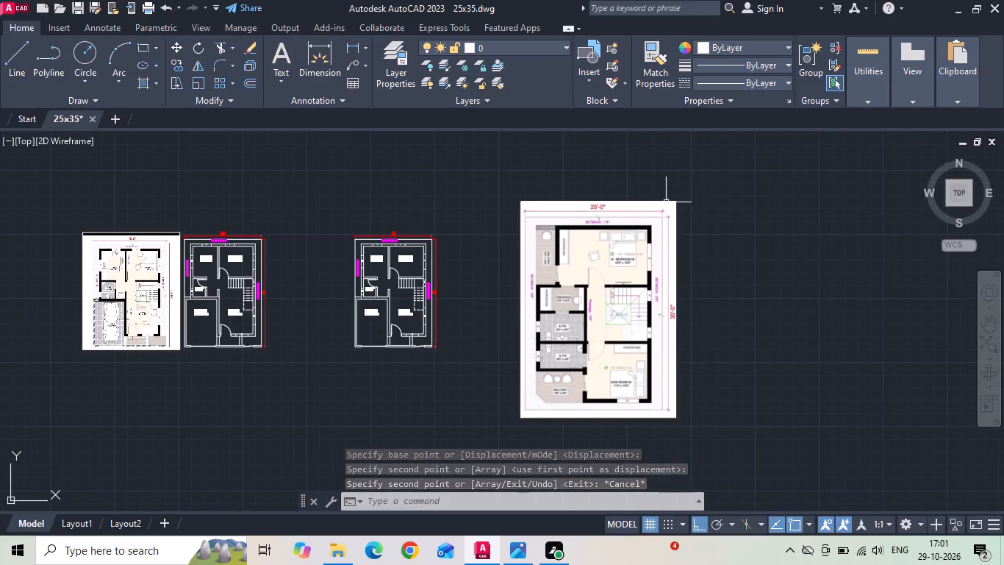
left_click_drag(448, 205, 436, 278)
left_click(326, 378)
right_click(326, 378)
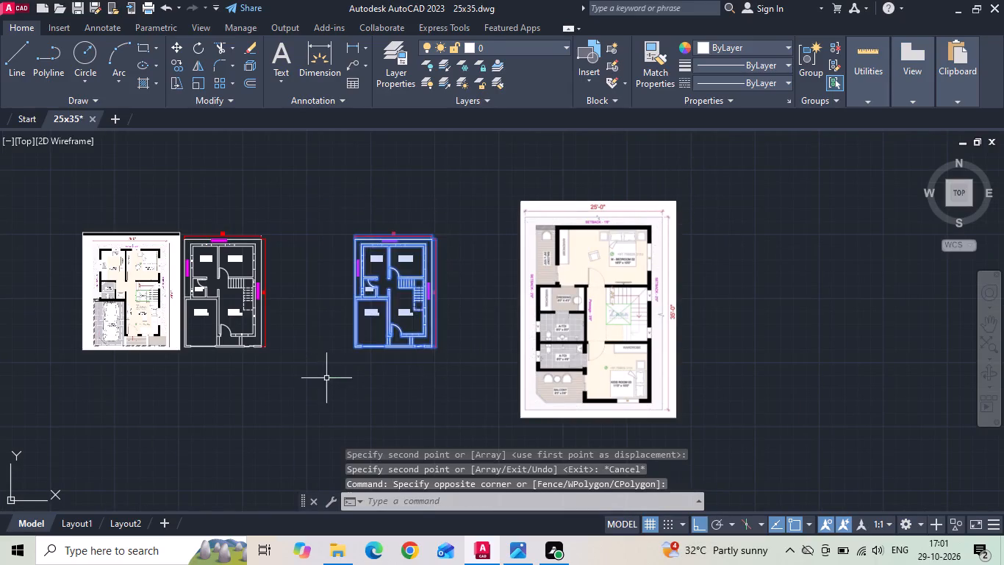
left_click(408, 138)
left_click(606, 158)
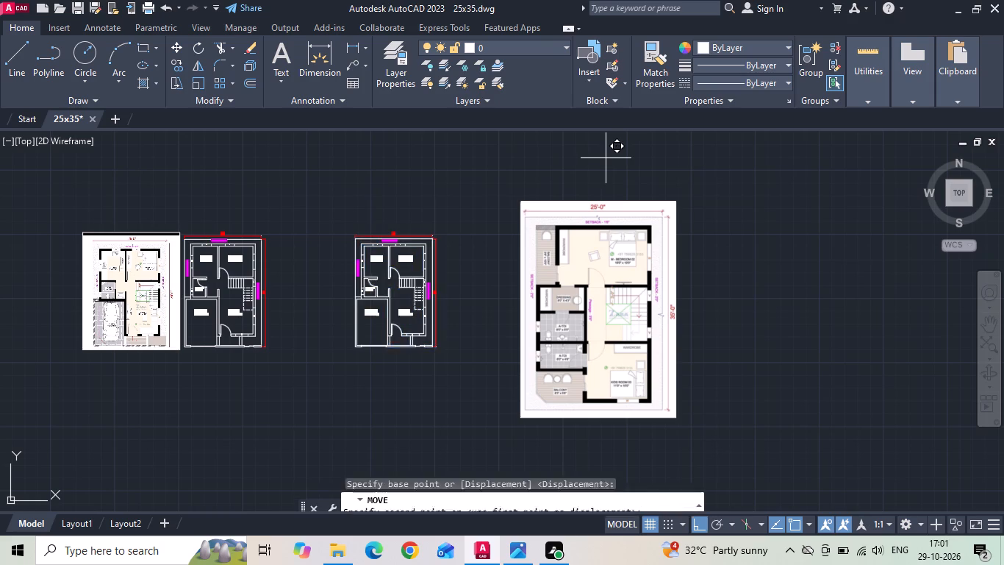
left_click(628, 157)
Scale down the first floor reference image from its northwest corner, close to the size of the ground floor plan.
left_click_drag(651, 178, 637, 204)
left_click(617, 234)
right_click(617, 235)
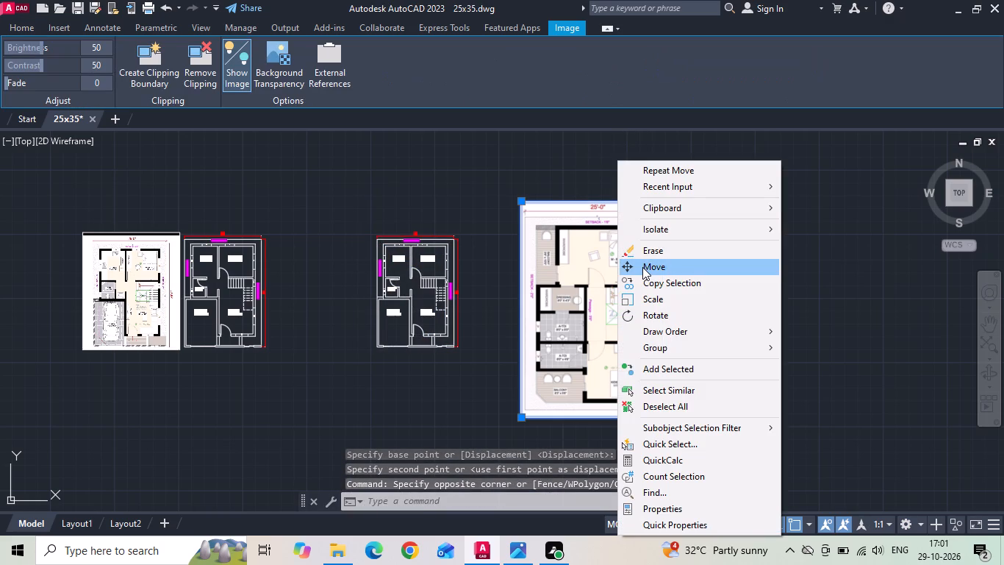
left_click(648, 294)
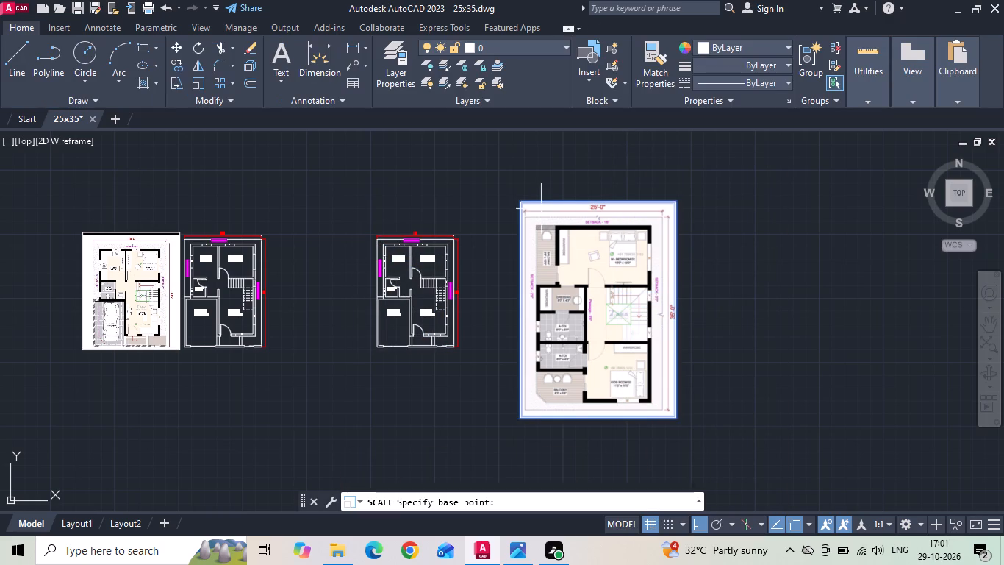
left_click(522, 199)
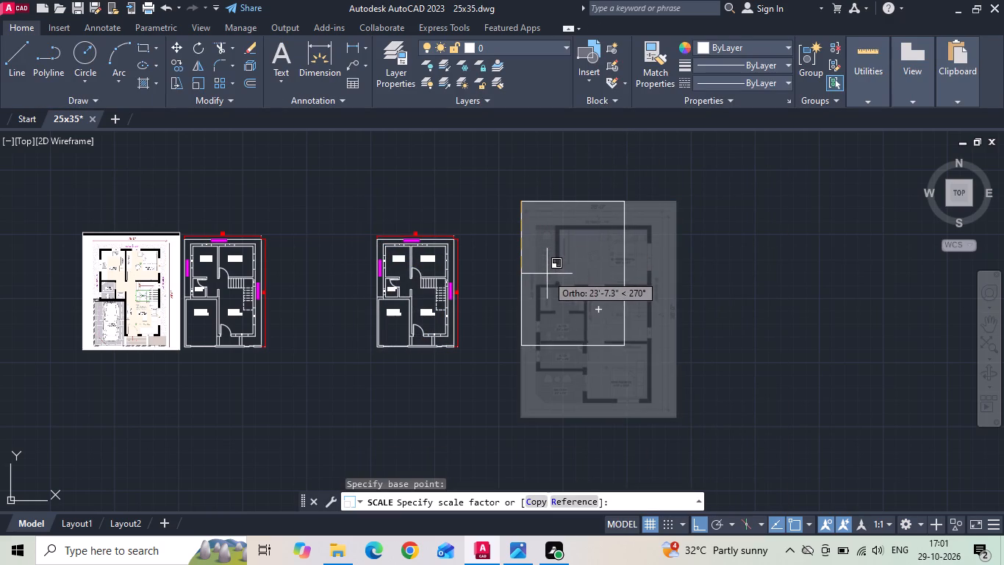
left_click(539, 260)
Move the first floor reference image into the gap between the ground floor plan and its copy, with Ortho off.
left_click_drag(556, 184, 555, 193)
left_click(540, 233)
right_click(539, 235)
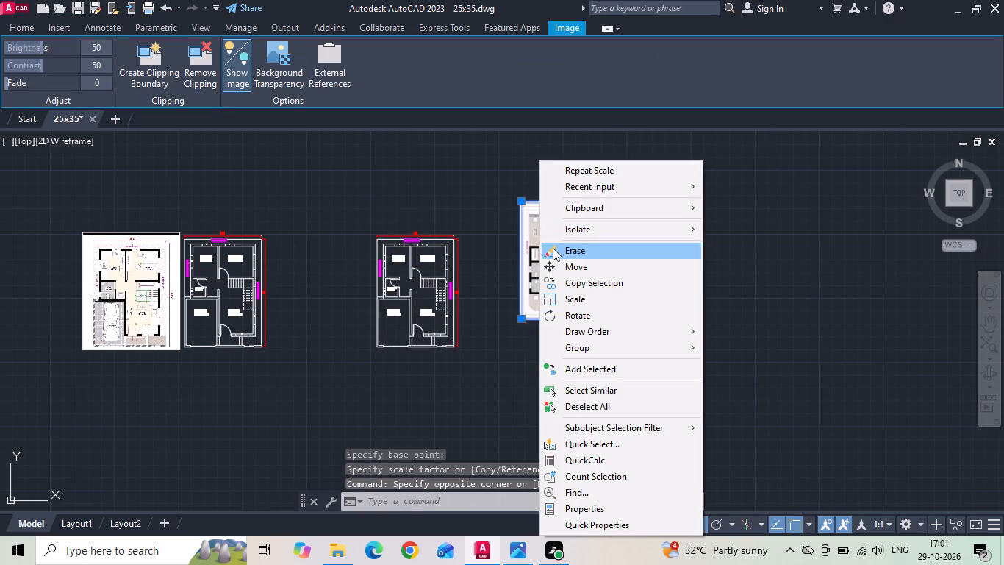
left_click(559, 265)
left_click_drag(570, 256, 556, 256)
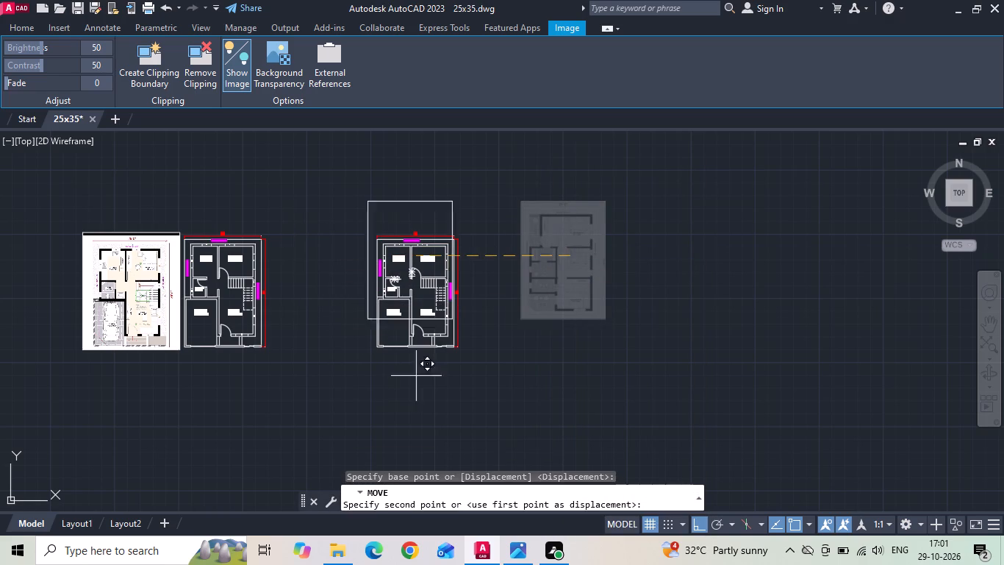
left_click(695, 525)
scroll(284, 249, "up", 1)
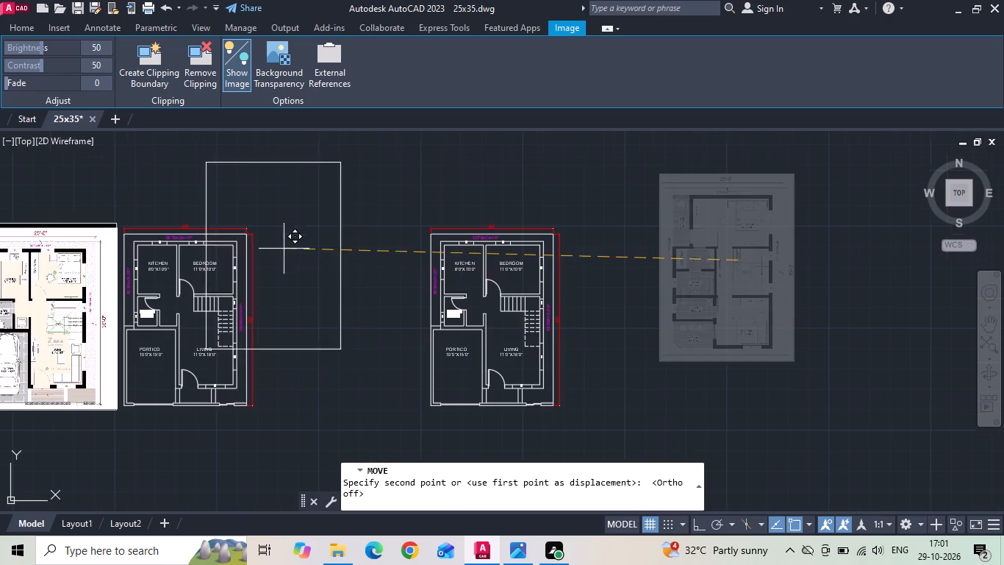
left_click(362, 308)
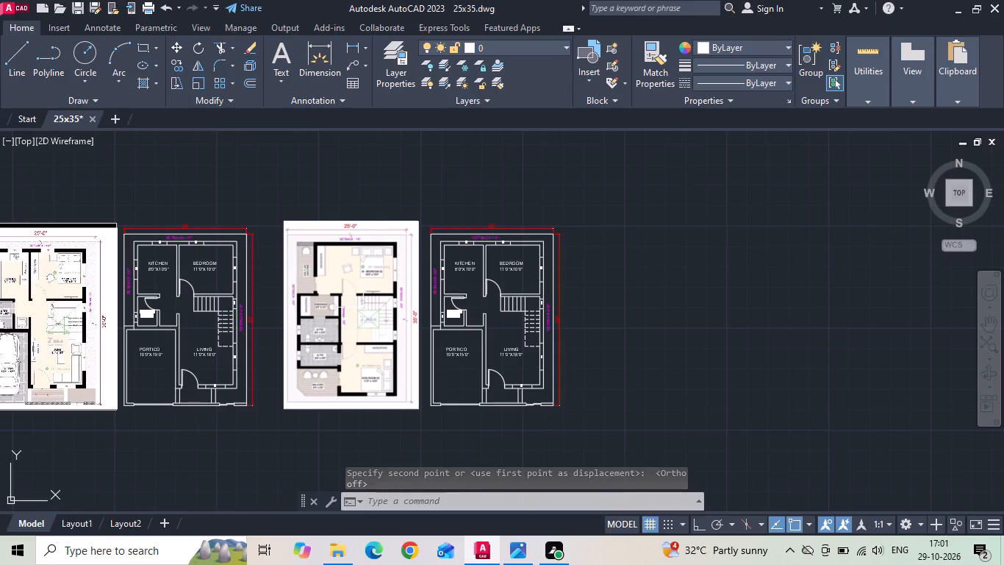
key("Escape")
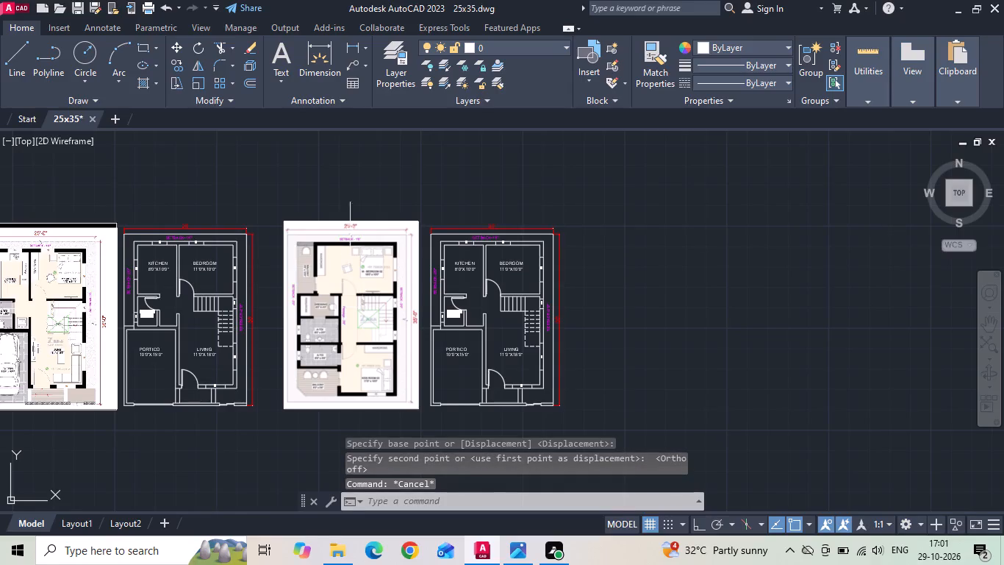
Compare the first floor reference image with the copied plan, examining the room layout and the staircase.
scroll(351, 219, "up", 2)
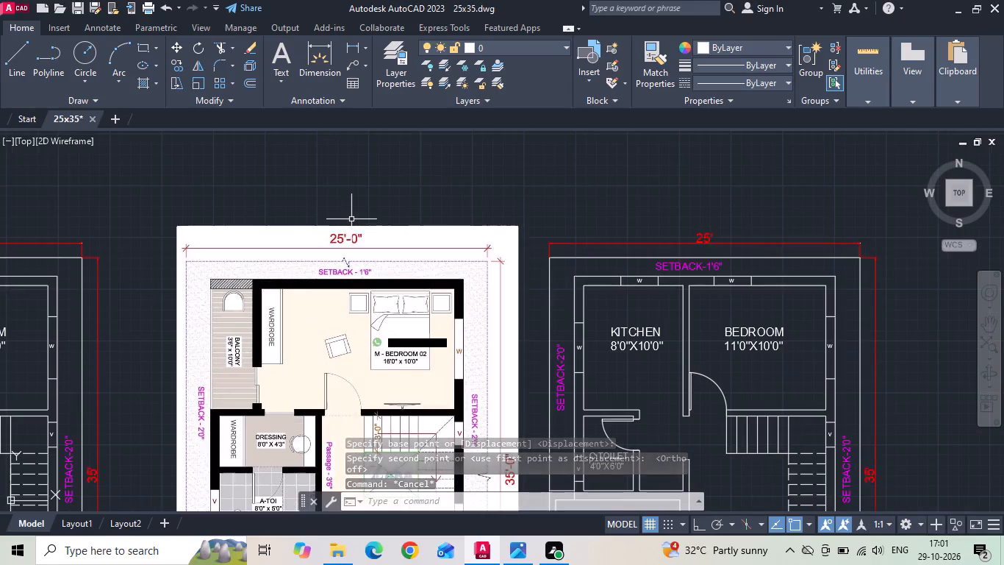
middle_click_drag(373, 312, 367, 277)
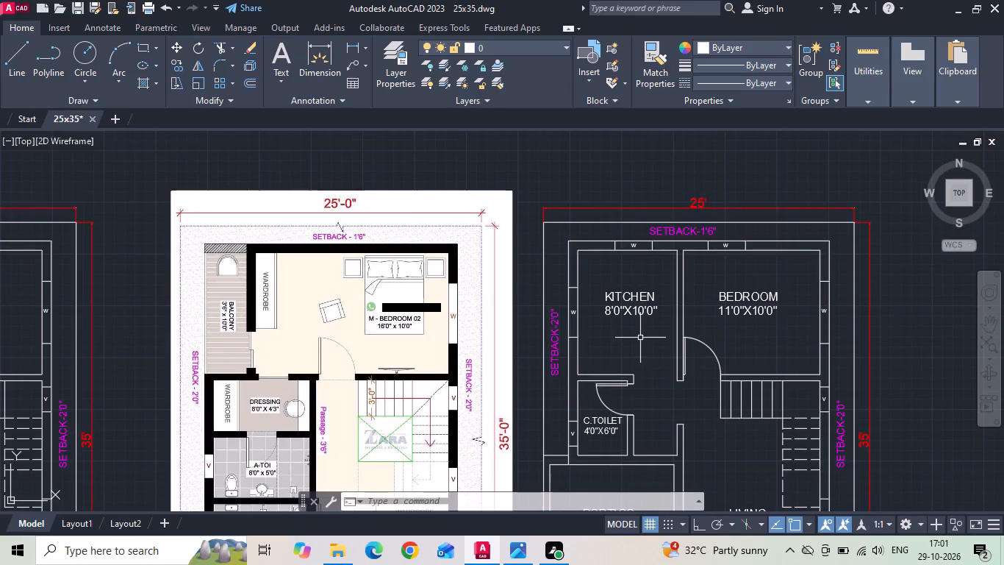
key("Escape")
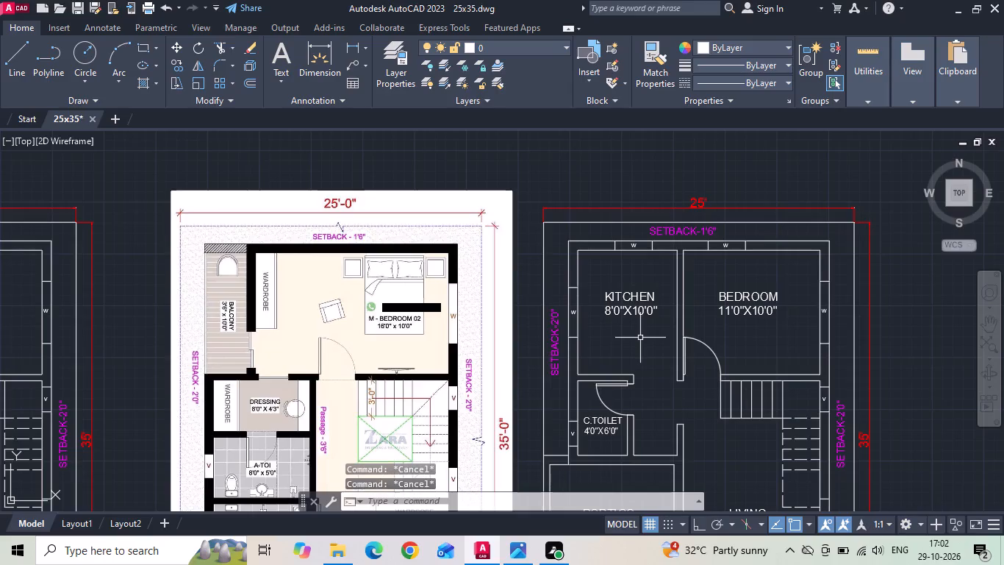
middle_click_drag(555, 282, 544, 251)
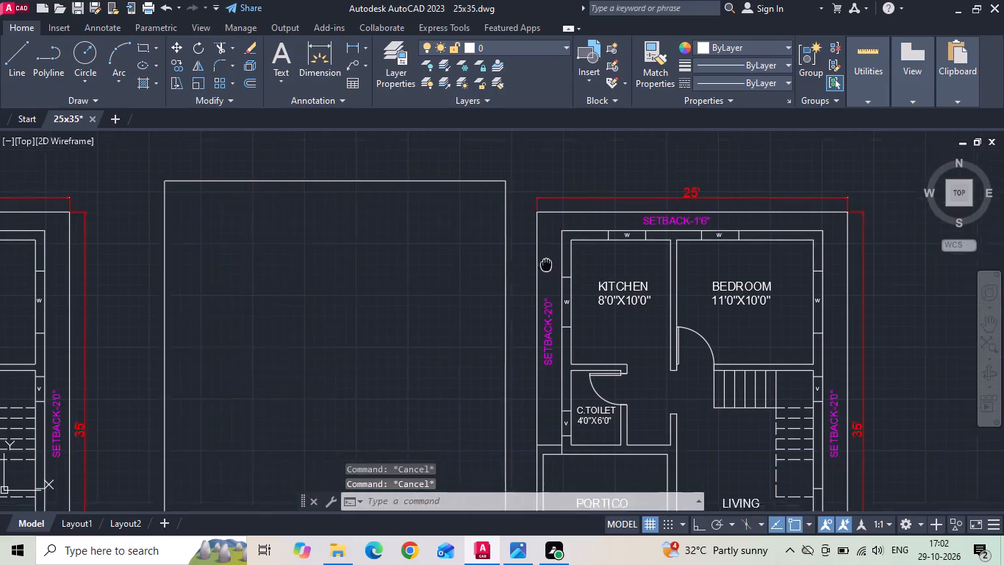
middle_click_drag(544, 251, 539, 223)
scroll(539, 222, "down", 1)
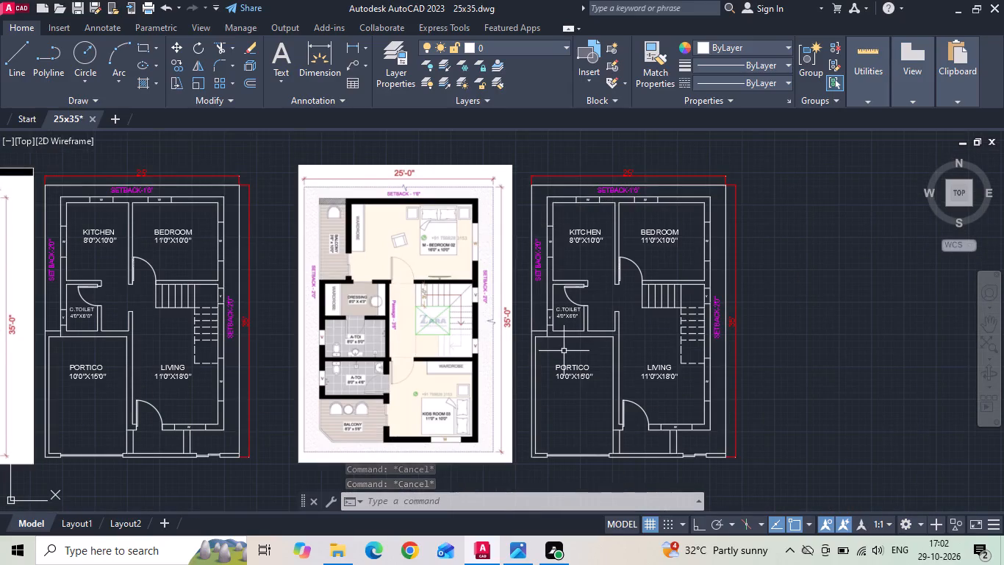
middle_click_drag(562, 349, 561, 299)
scroll(450, 390, "up", 2)
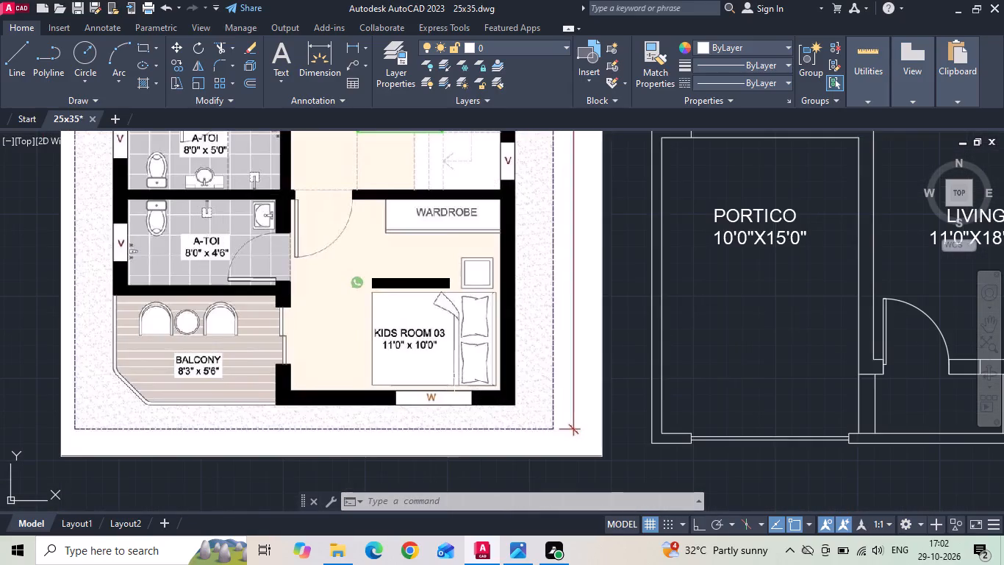
scroll(400, 395, "down", 2)
scroll(669, 303, "up", 1)
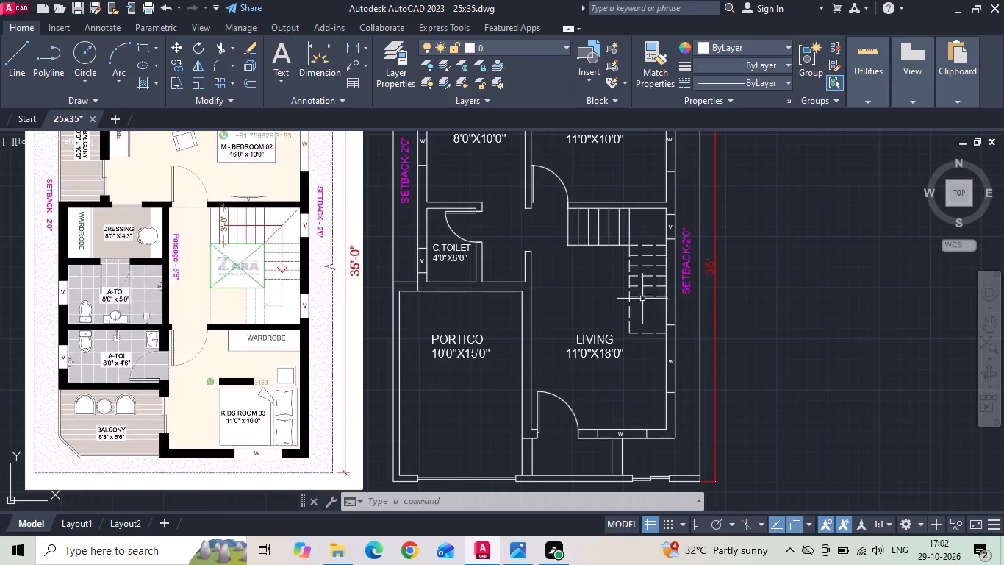
scroll(284, 248, "up", 2)
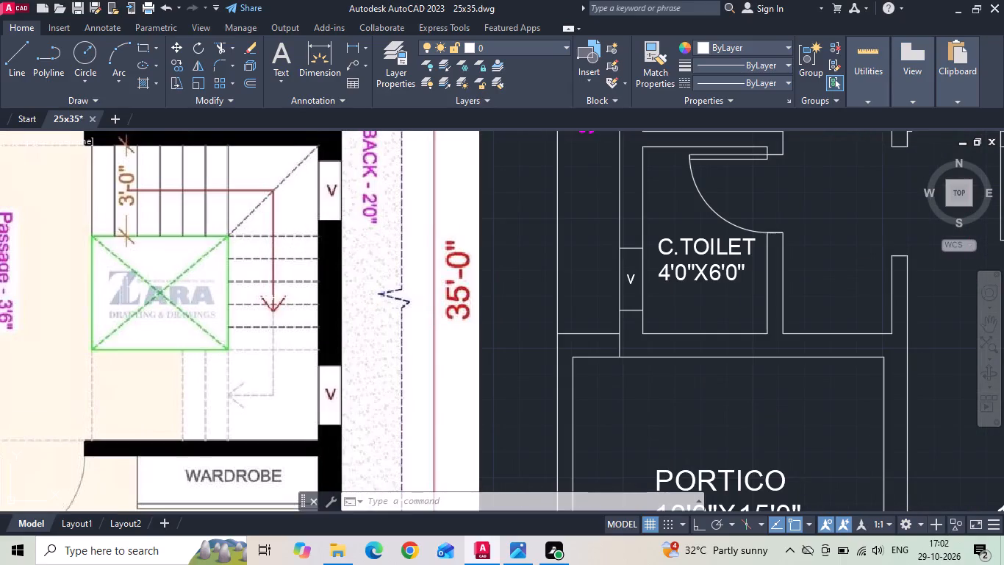
scroll(245, 342, "down", 2)
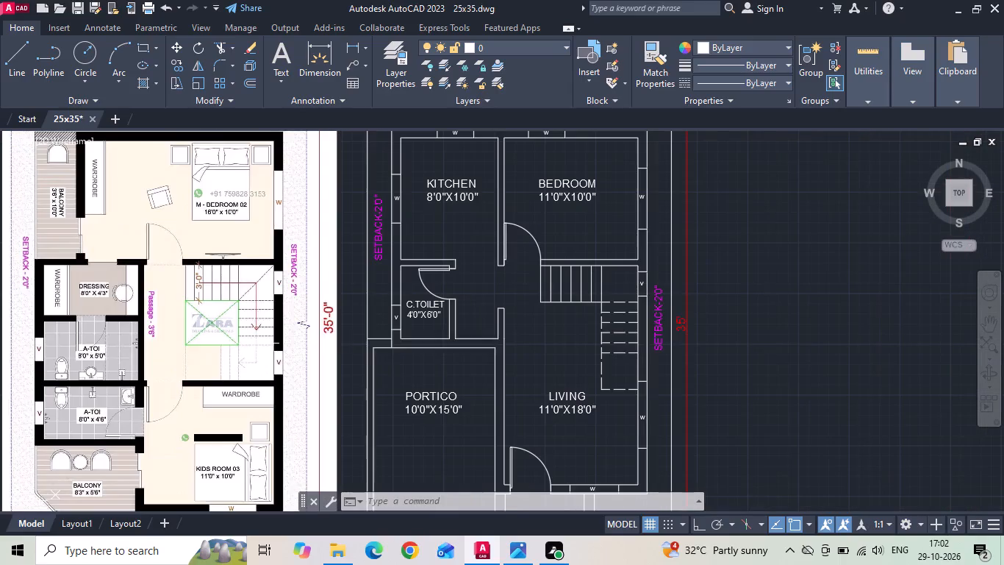
scroll(610, 340, "up", 1)
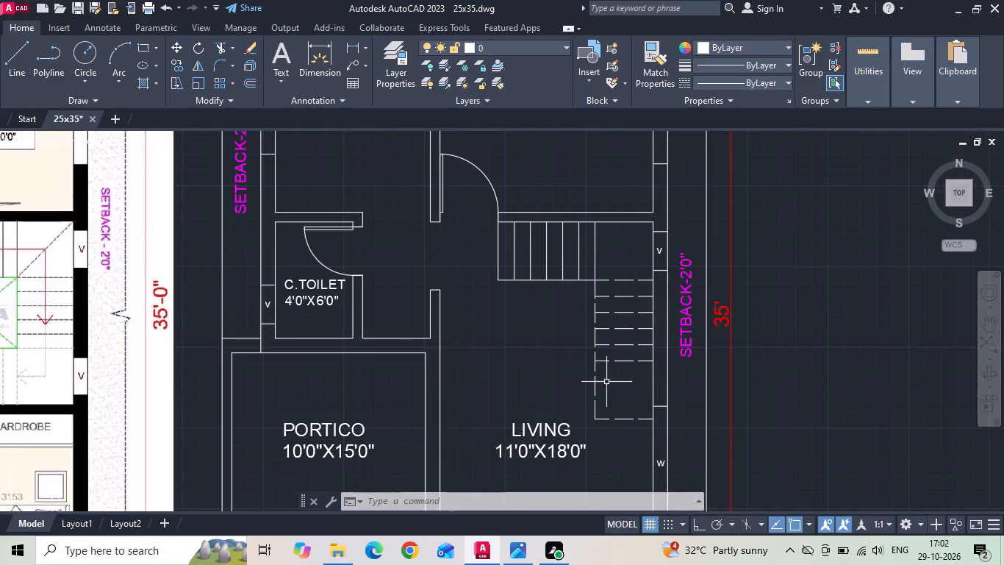
scroll(595, 372, "down", 1)
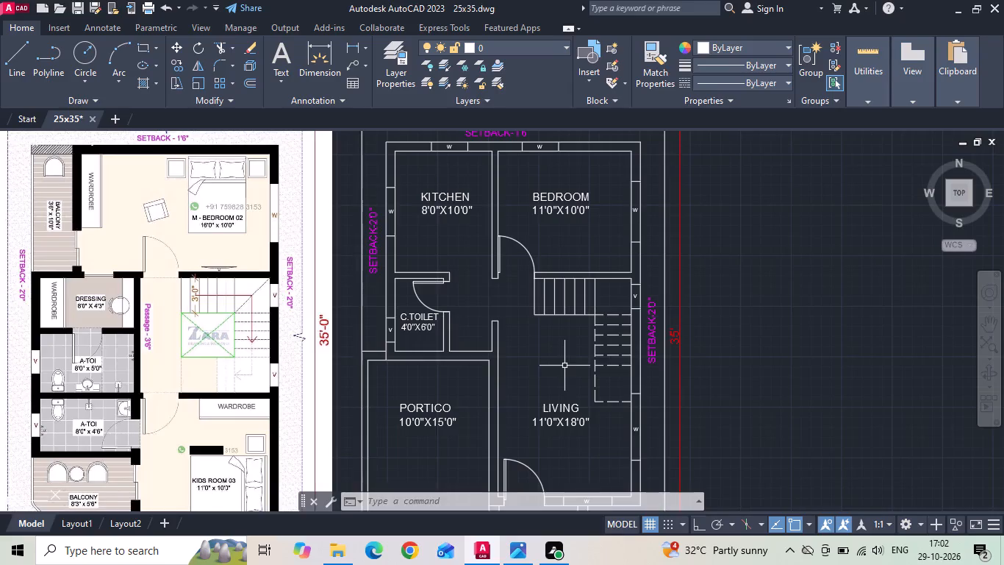
Offset the dashed vertical stair line of the copied plan 10 inches west twice to add treads to the lower flight.
type("O 1")
type("0")
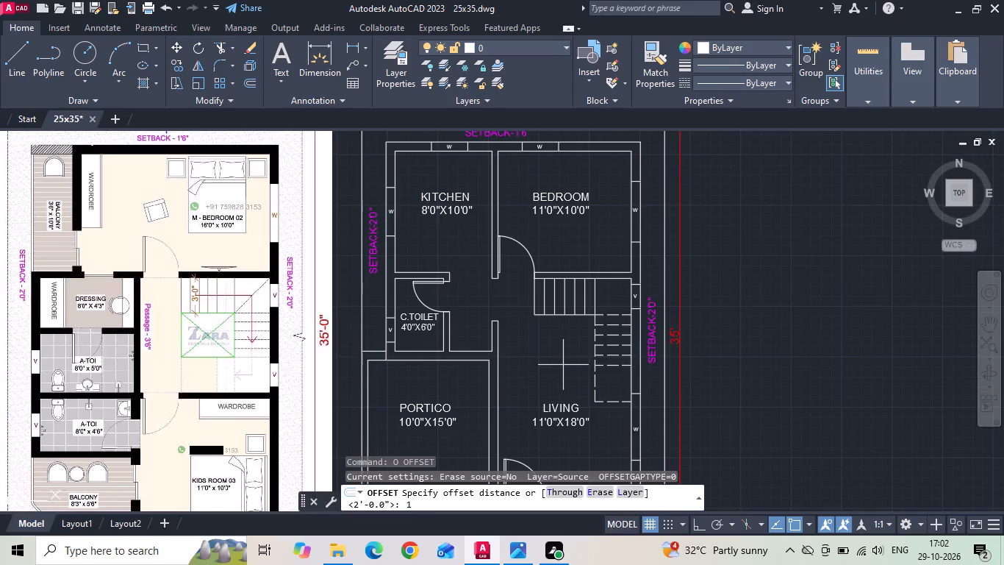
key("space")
left_click(595, 388)
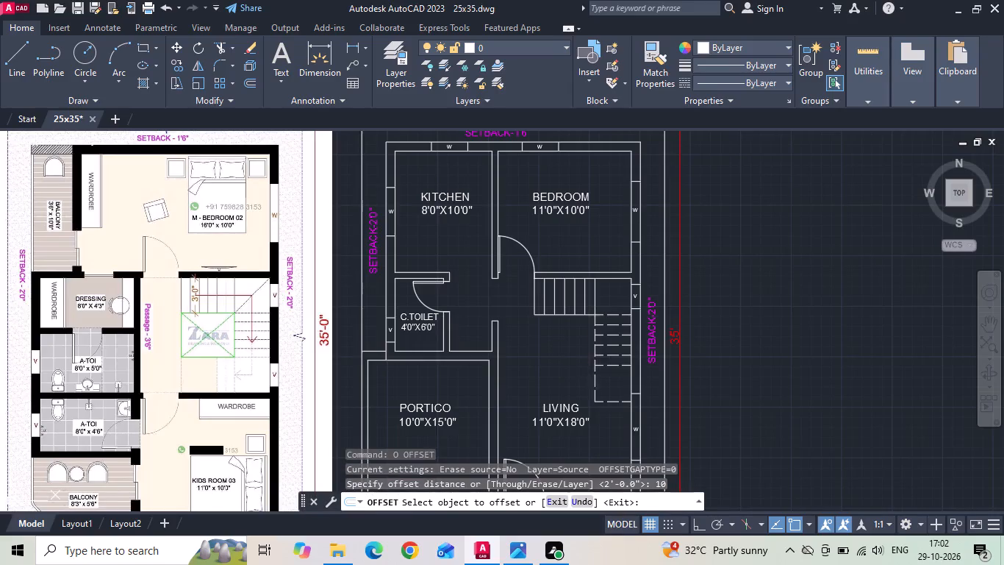
left_click(569, 372)
left_click(585, 384)
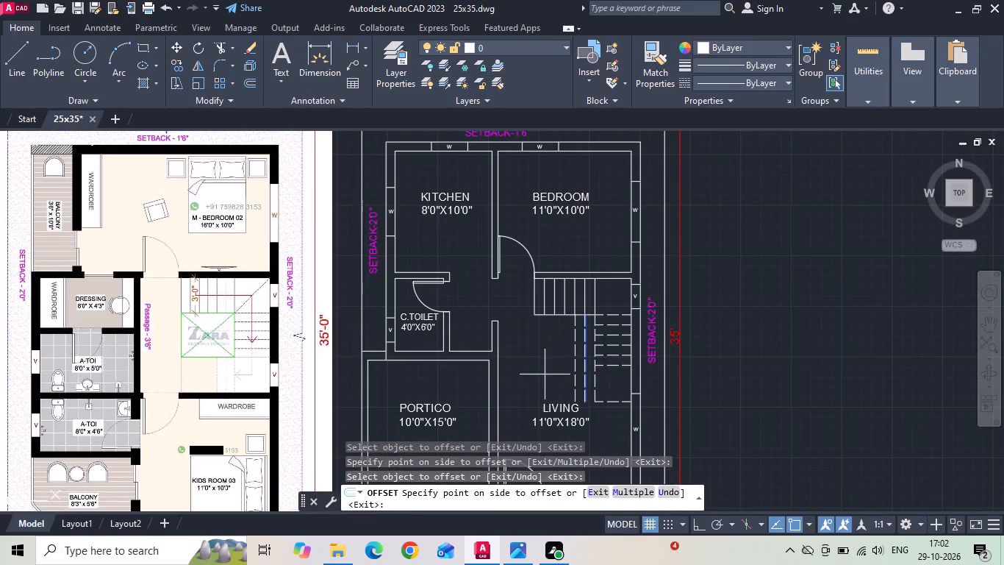
left_click(545, 374)
key("Escape")
Extend the copied staircase's lowest dashed tread and its southernmost dashed line west across the new offset treads.
type("EX")
key("space")
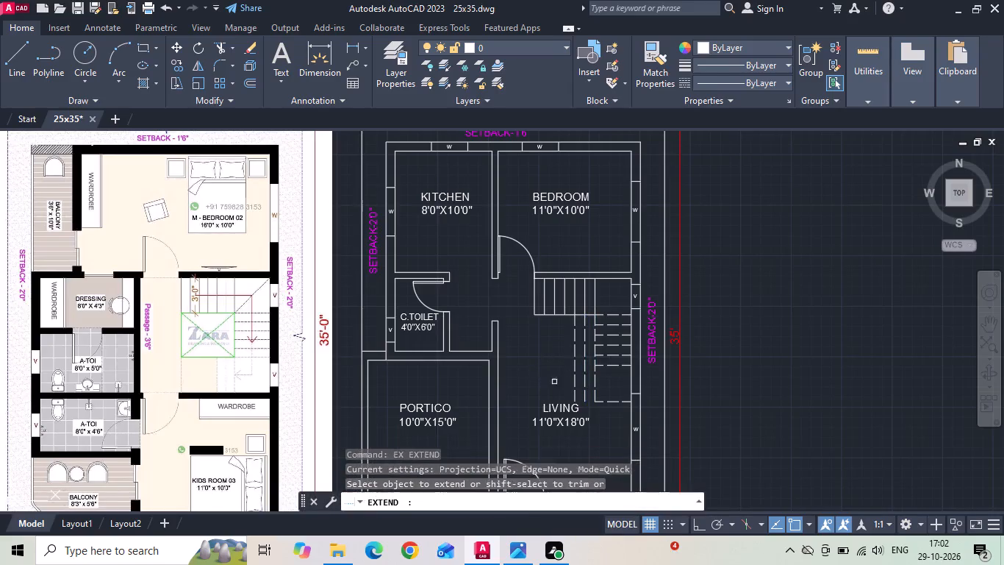
left_click(604, 366)
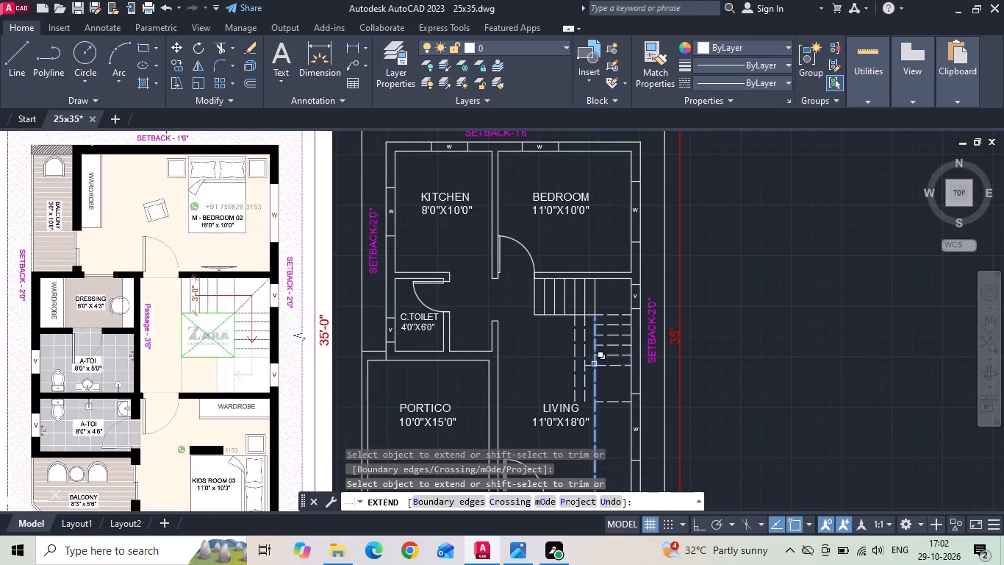
left_click(593, 364)
middle_click_drag(584, 380, 595, 316)
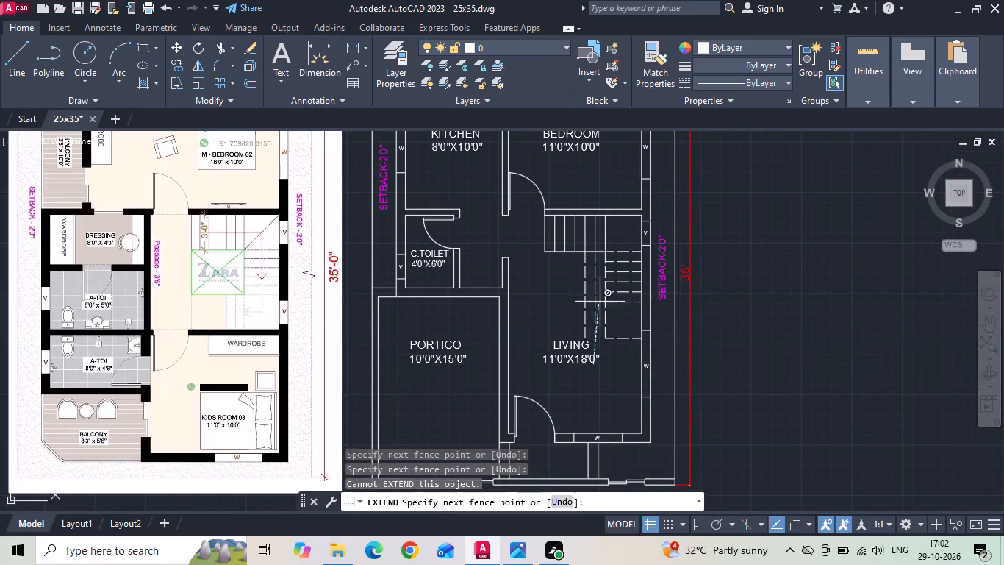
key("Escape")
key("e")
key("x")
key("space")
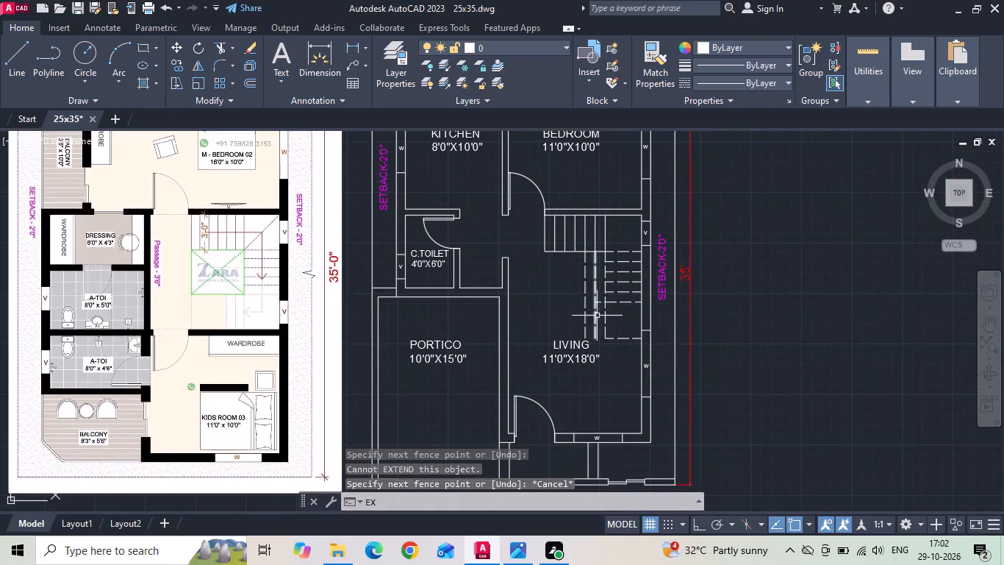
left_click(598, 302)
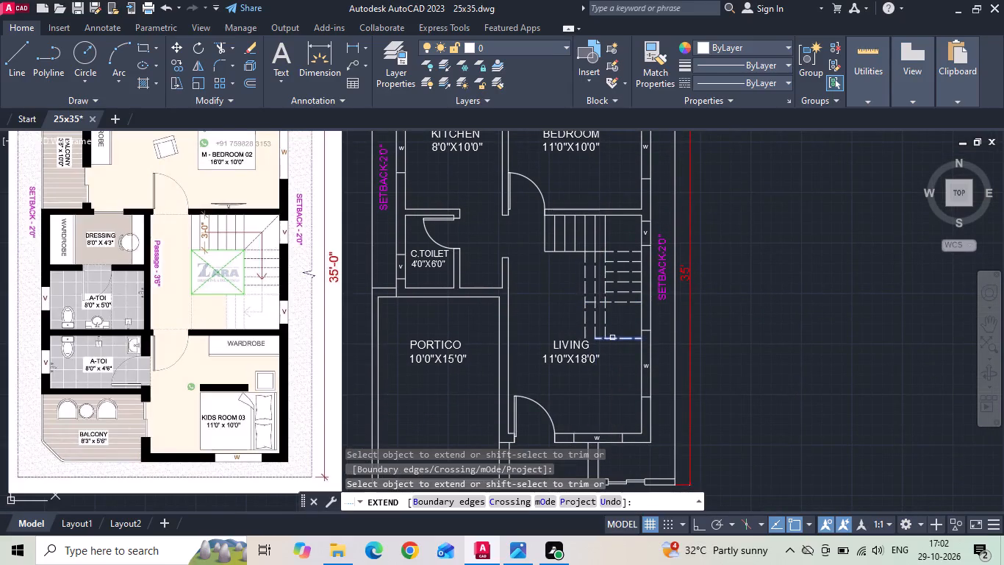
left_click(612, 338)
left_click(613, 340)
key("Escape")
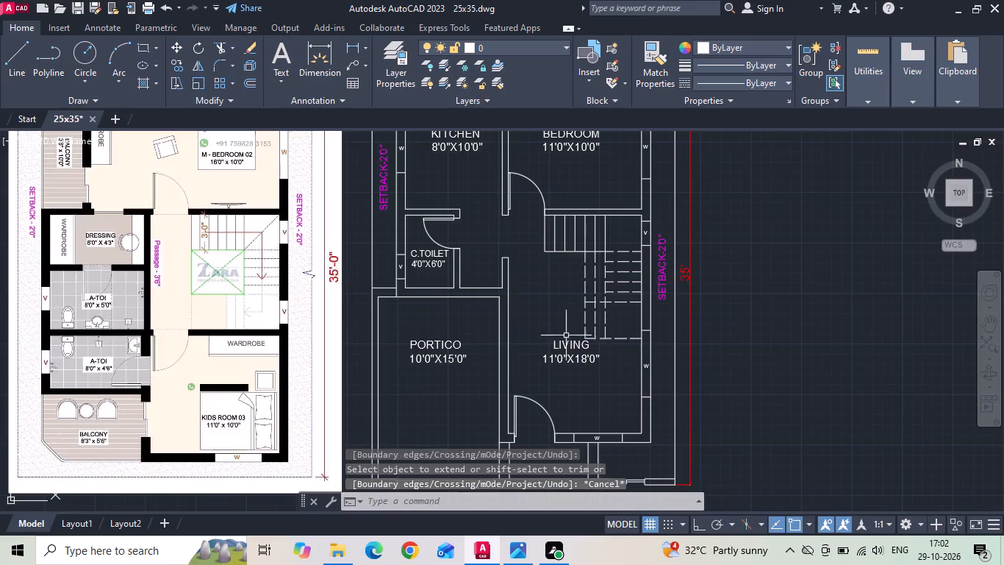
Extend the staircase's west edge south to its southern boundary line, with that boundary line reaching west to the living room wall.
key("e")
key("x")
key("space")
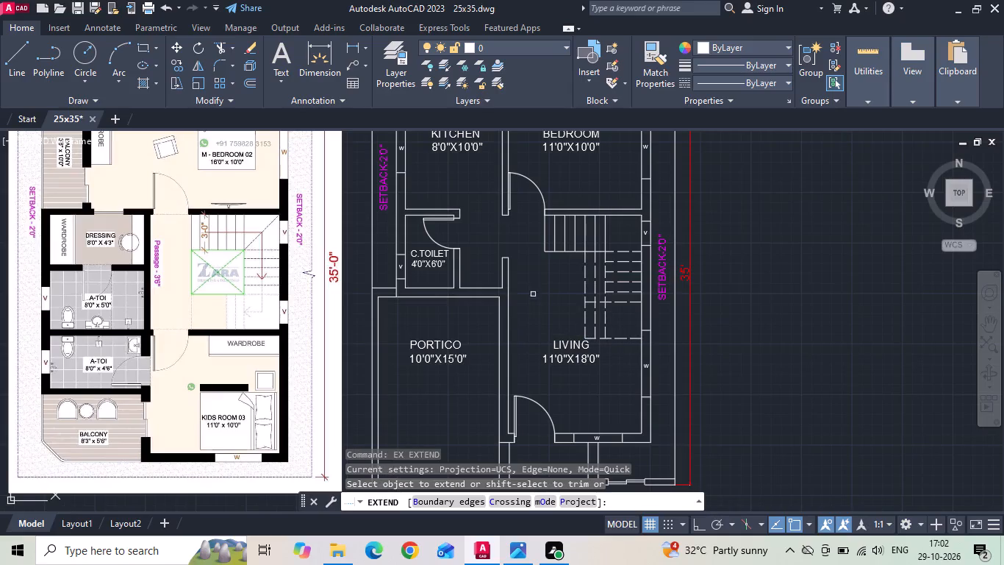
left_click(546, 239)
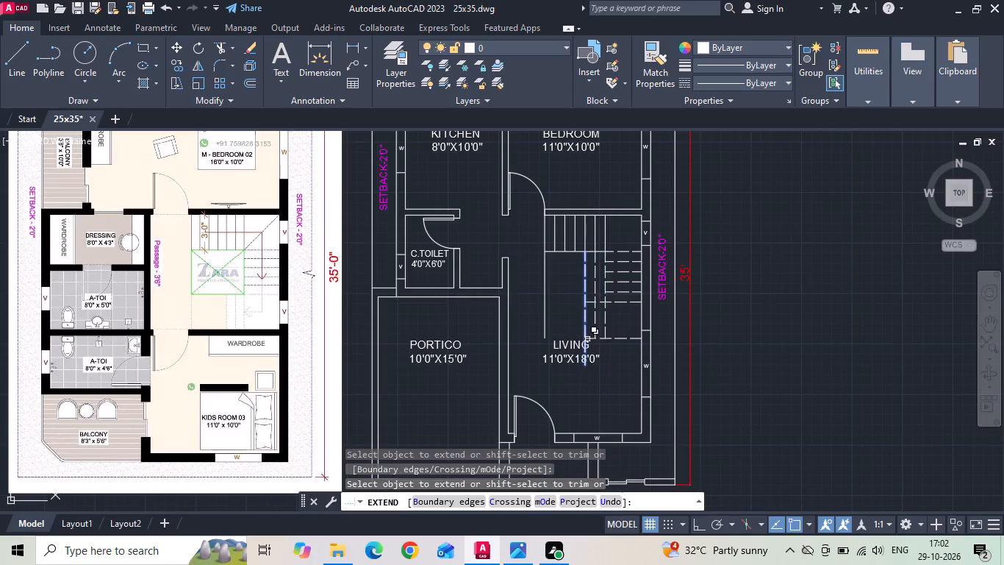
left_click(589, 338)
left_click(635, 393)
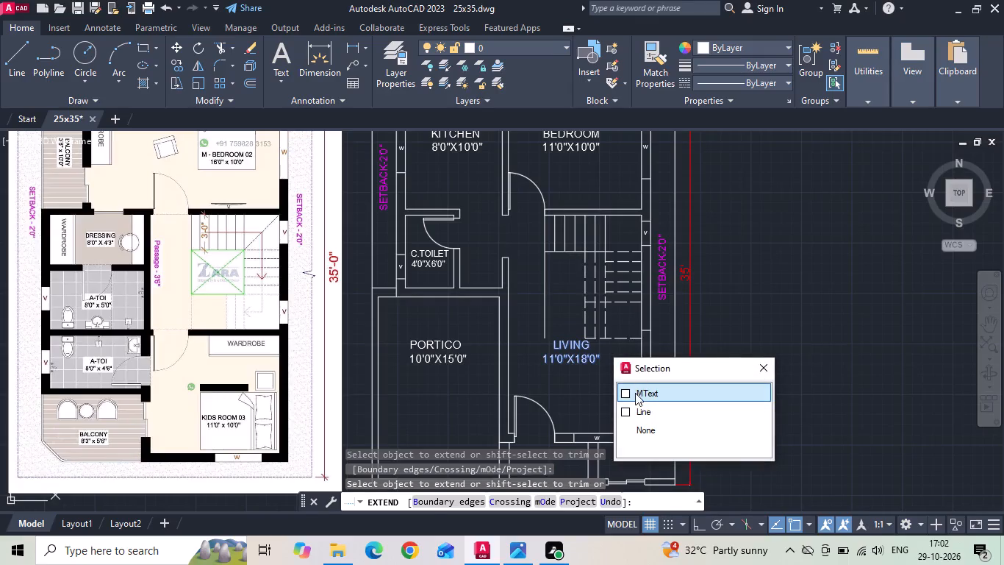
scroll(614, 361, "up", 1)
left_click(609, 365)
key("Escape")
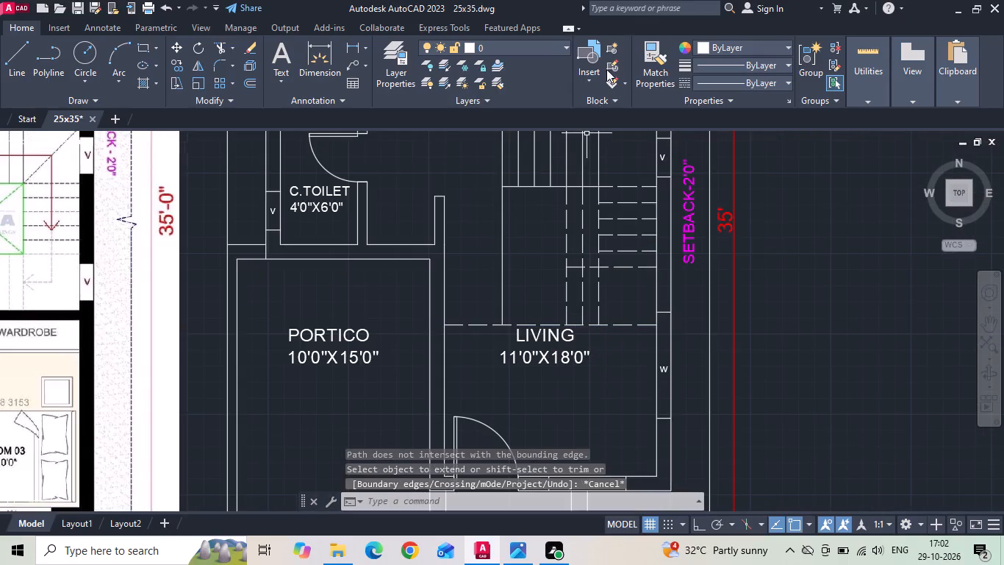
Match the properties of the solid portico wall line onto the dashed southern boundary line of the staircase.
left_click(637, 74)
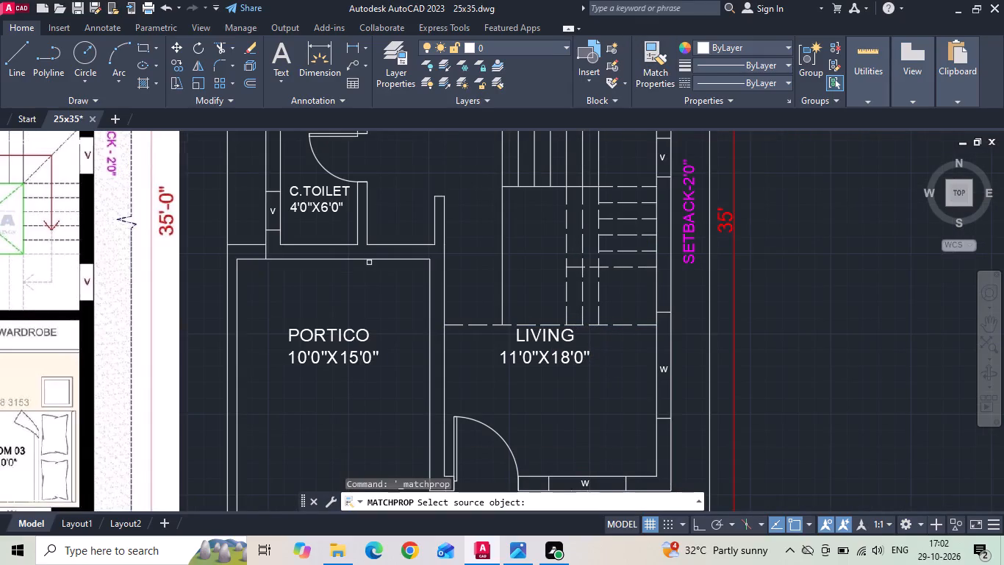
left_click(369, 260)
left_click_drag(478, 312, 477, 340)
left_click(473, 348)
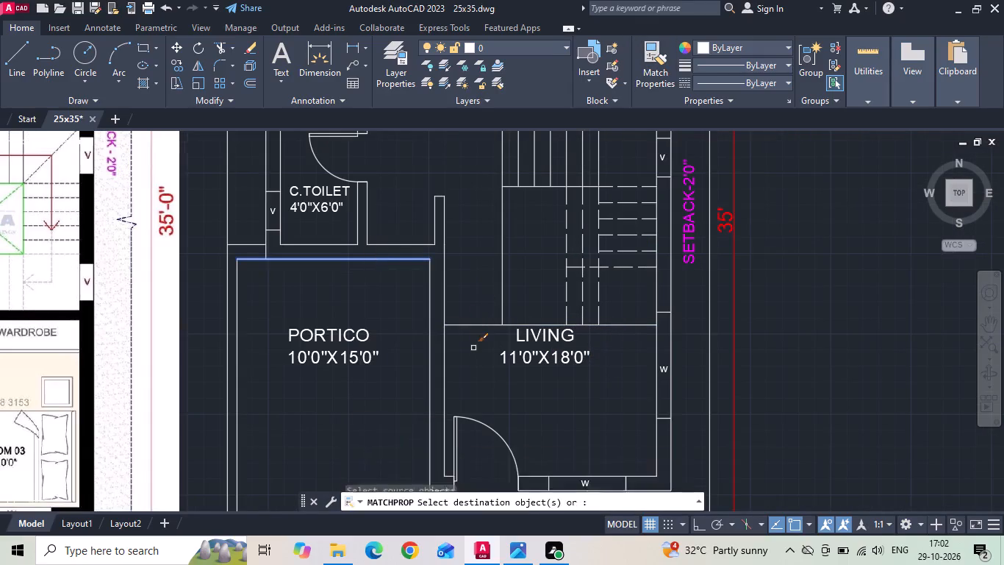
key("Escape")
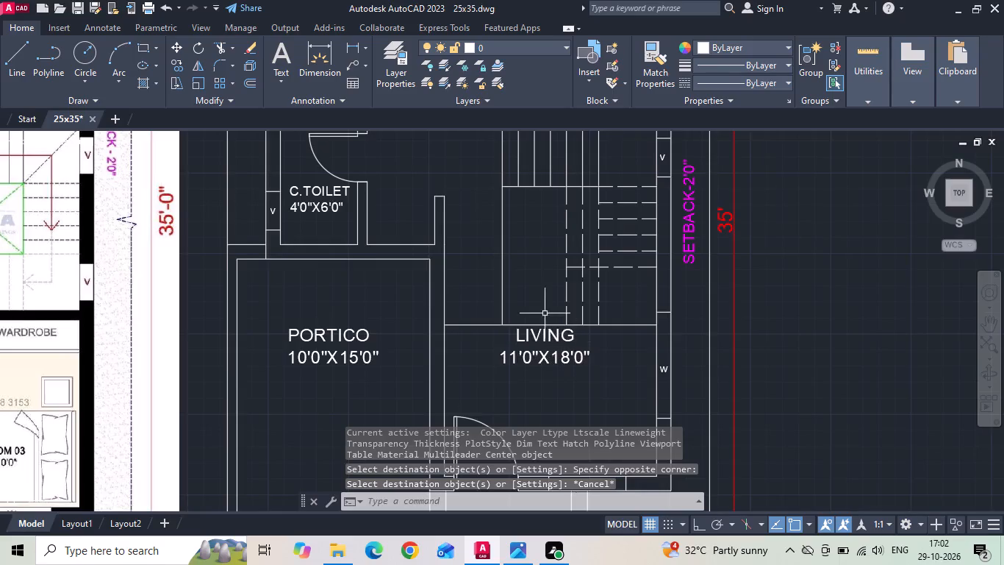
Trim the two offset dashed vertical treads back to the lowest dashed horizontal tread of the copied staircase.
middle_click_drag(545, 316, 557, 361)
key("t")
key("r")
key("space")
key("space")
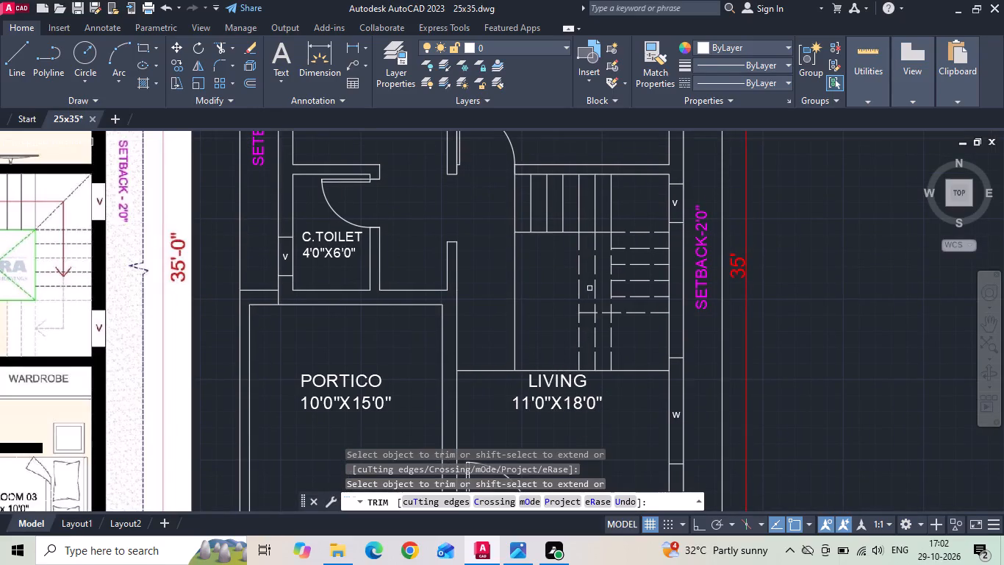
left_click(596, 290)
left_click(579, 285)
key("Escape")
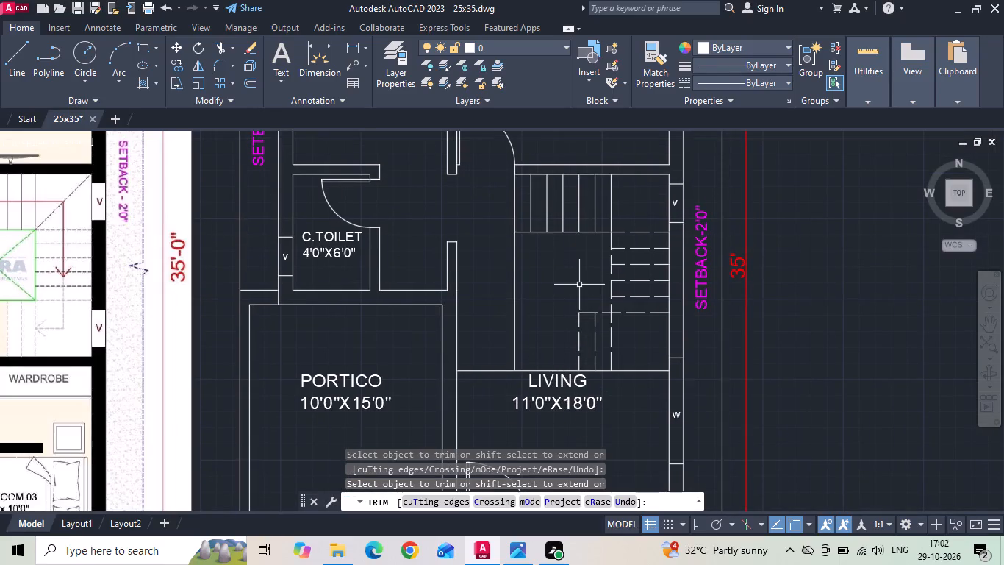
Extend the staircase's lowest dashed horizontal tread west to the staircase's west edge.
key("e")
key("x")
key("space")
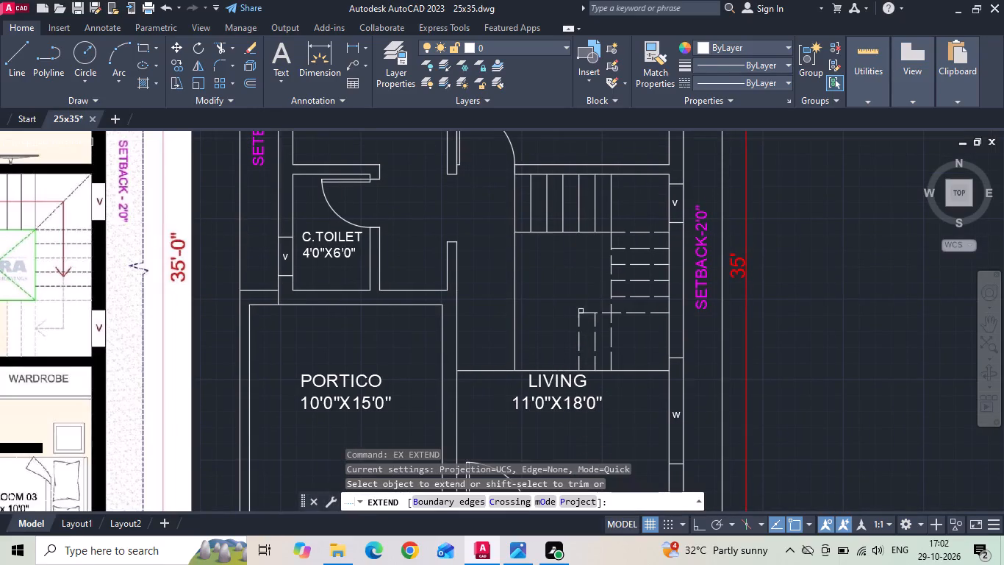
left_click(581, 313)
scroll(559, 335, "down", 1)
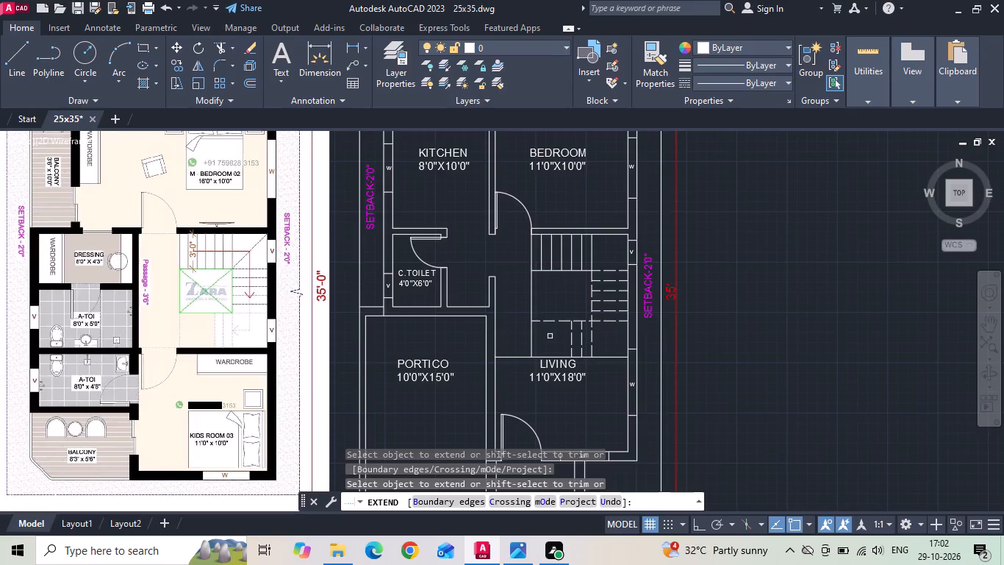
key("Escape")
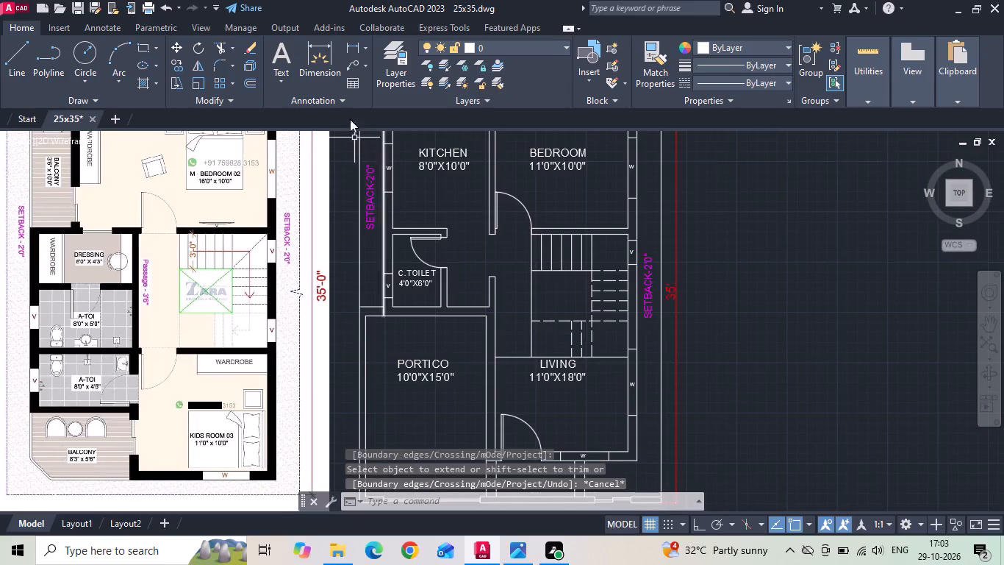
Measure the distance from the lowest dashed tread to the staircase's southern boundary line.
left_click(353, 50)
scroll(615, 341, "up", 2)
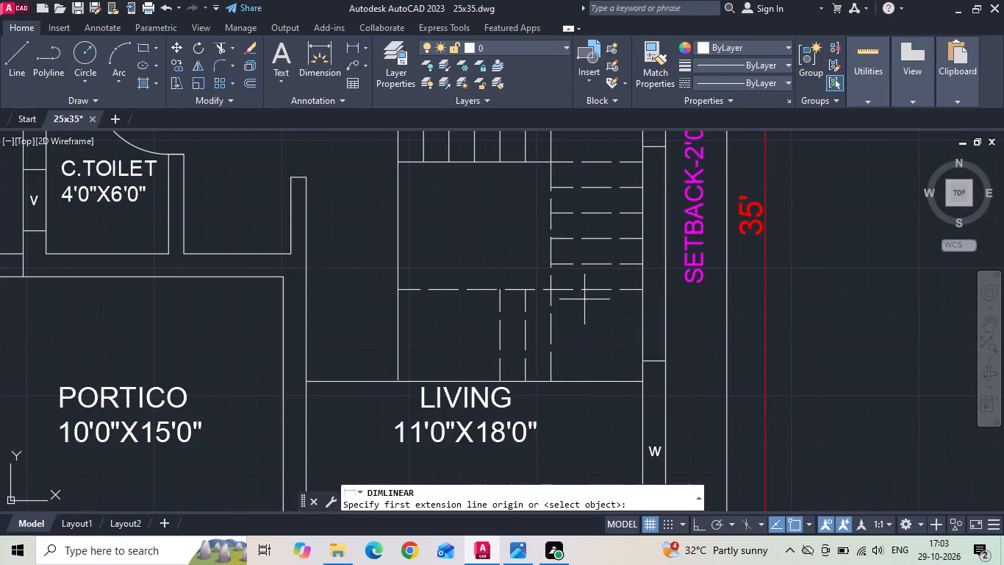
left_click(584, 293)
left_click(581, 384)
key("Escape")
Offset the staircase's southern boundary line 6 inches south to form a wall across the living room.
scroll(581, 385, "down", 2)
type("O")
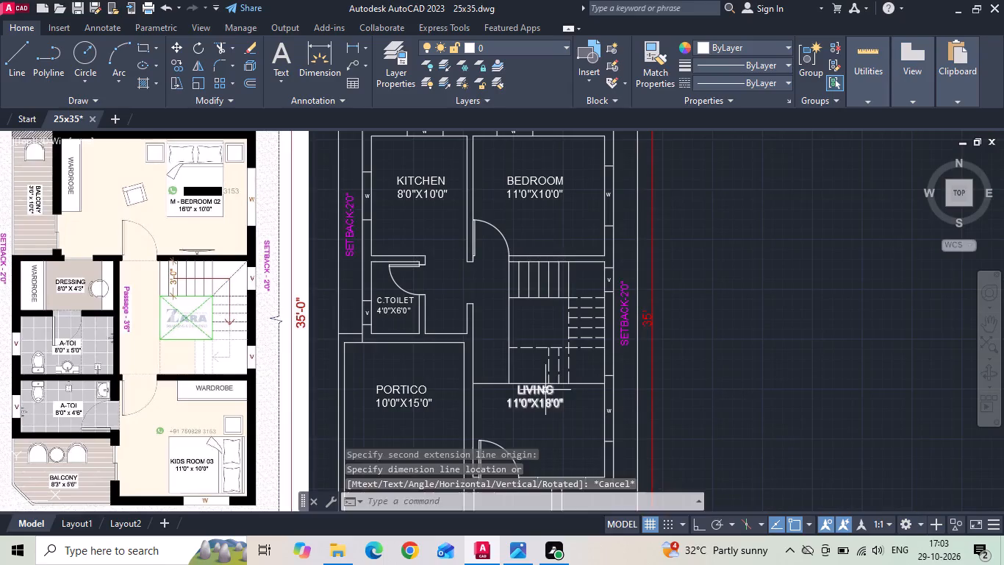
key("space")
key("6")
key("space")
middle_click_drag(542, 387, 541, 386)
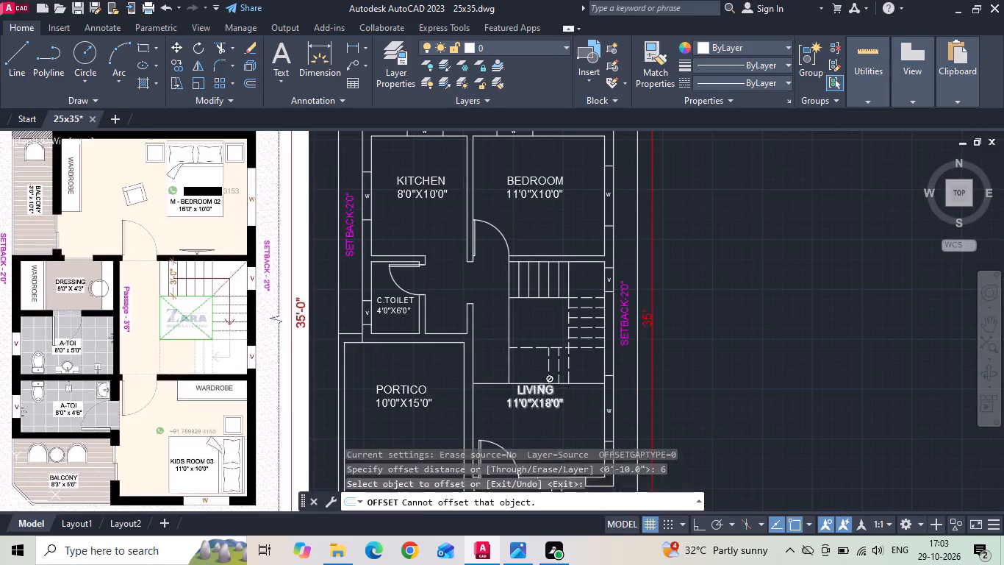
middle_click_drag(541, 386, 535, 327)
left_click(575, 326)
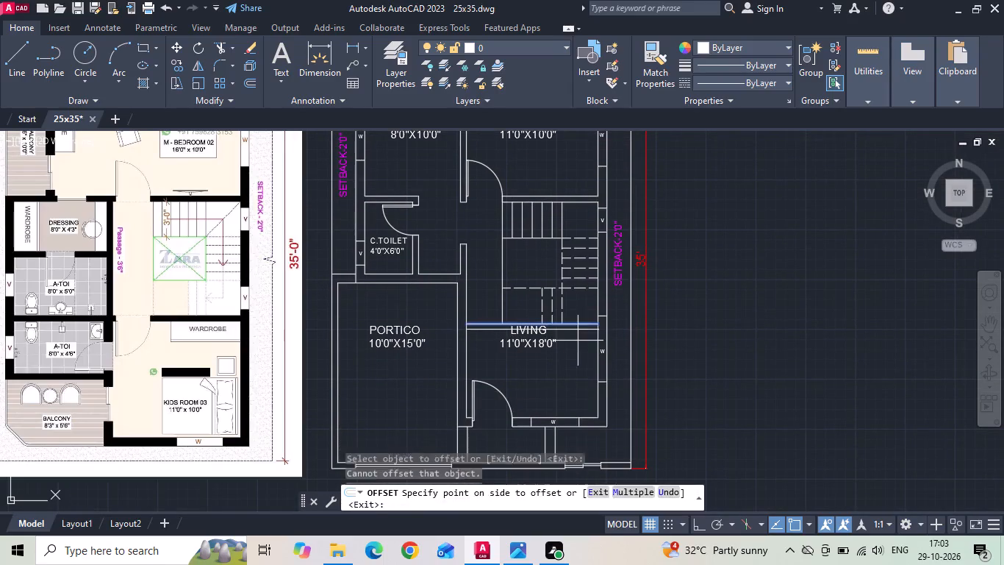
left_click(577, 349)
key("Escape")
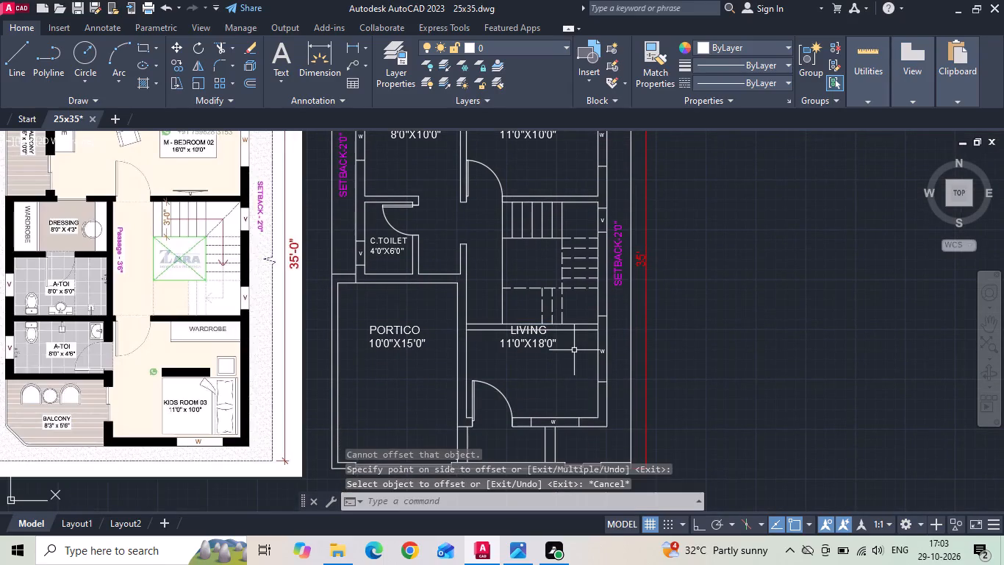
Erase the window and its W label from the living room's east wall.
left_click(582, 302)
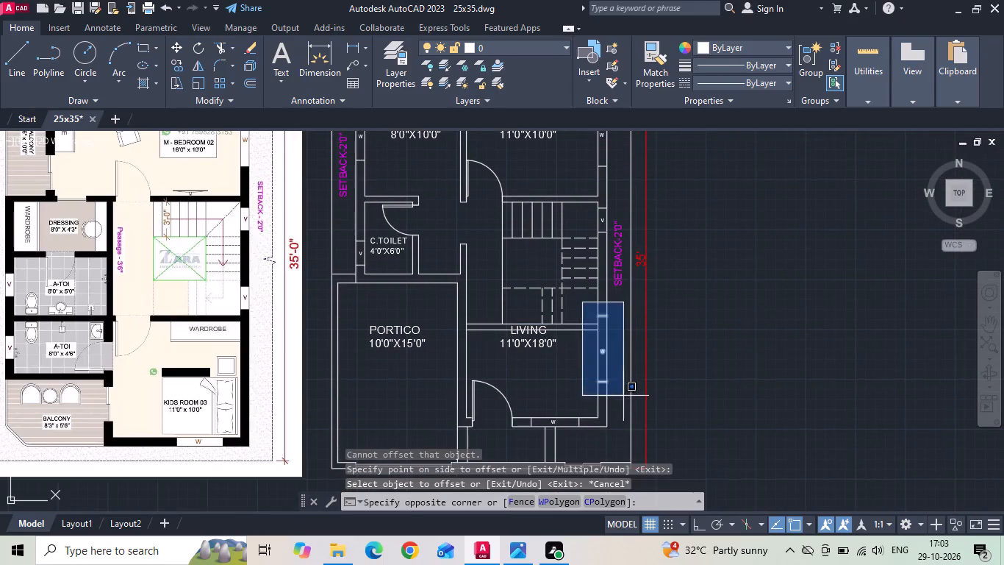
left_click(623, 396)
key("Delete")
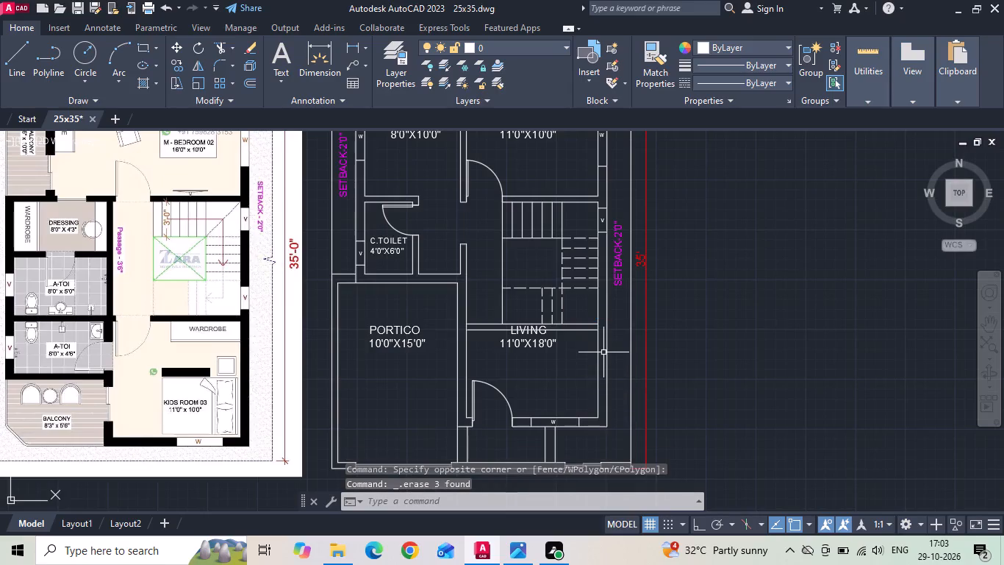
Trim the inner east wall line between the two lines of the new wall south of the staircase.
type("TR")
key("space")
key("space")
scroll(603, 314, "up", 2)
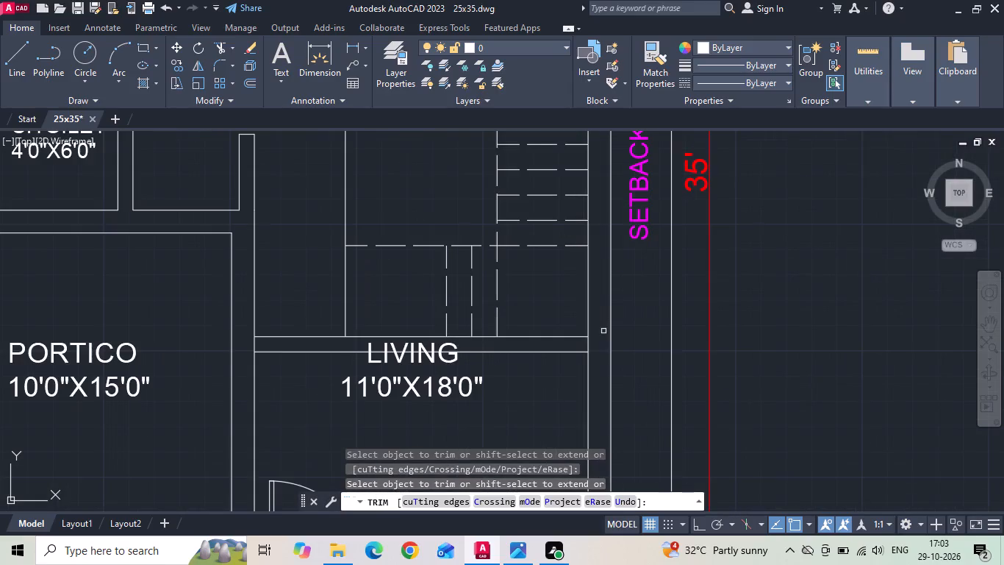
left_click(589, 341)
scroll(555, 358, "down", 2)
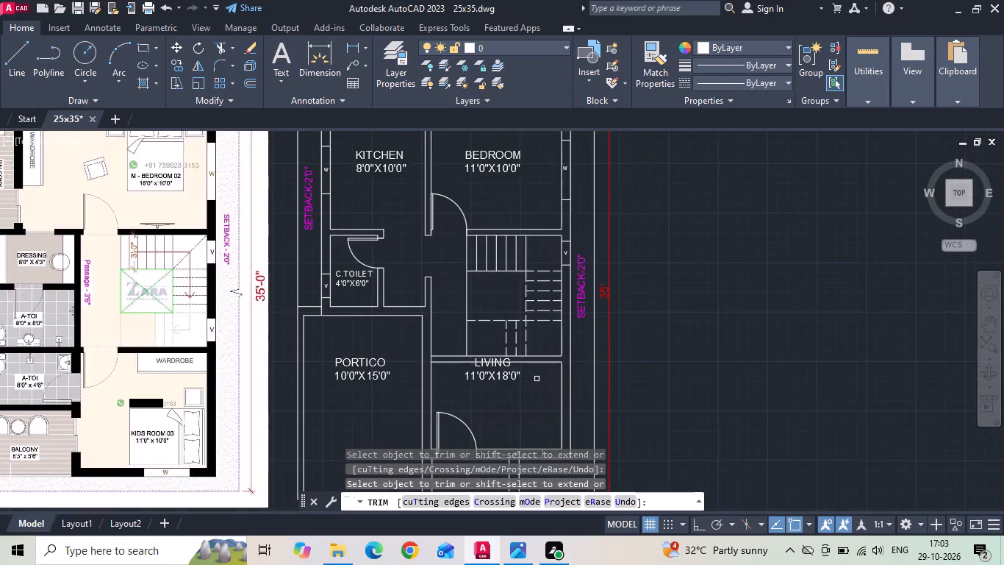
middle_click_drag(531, 383, 559, 324)
key("Escape")
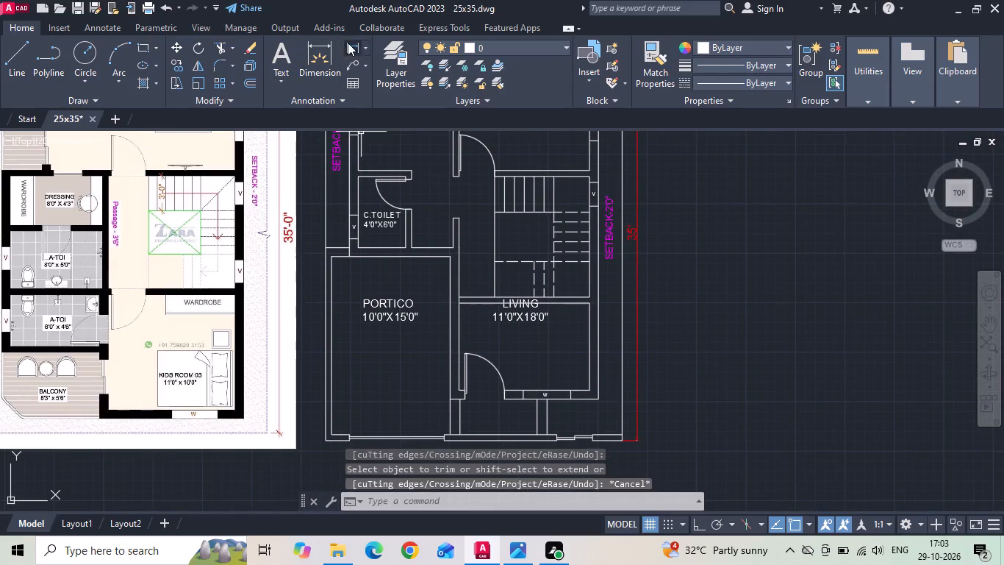
Measure the living room's depth between its south wall and the new wall.
left_click(348, 43)
left_click(546, 386)
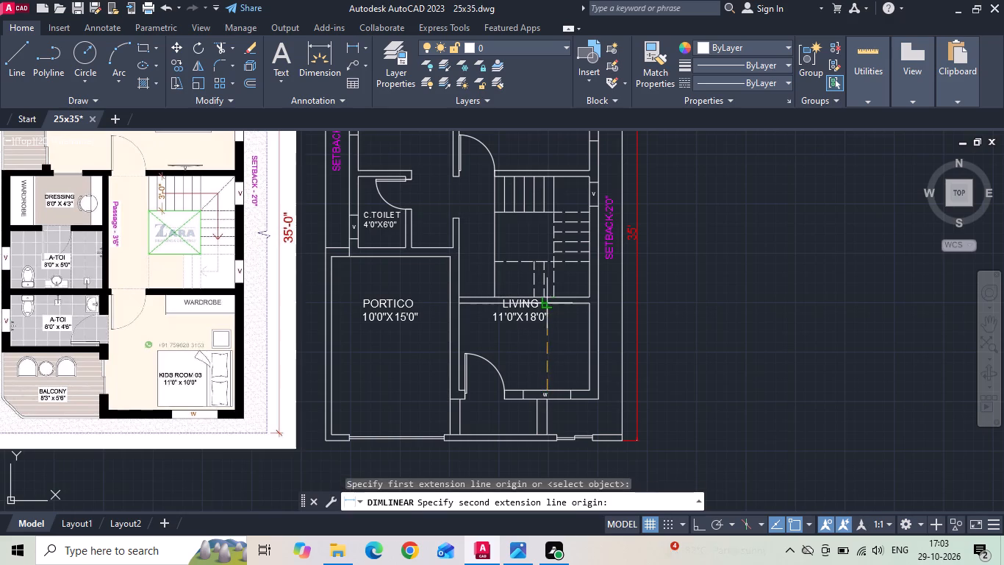
left_click(551, 304)
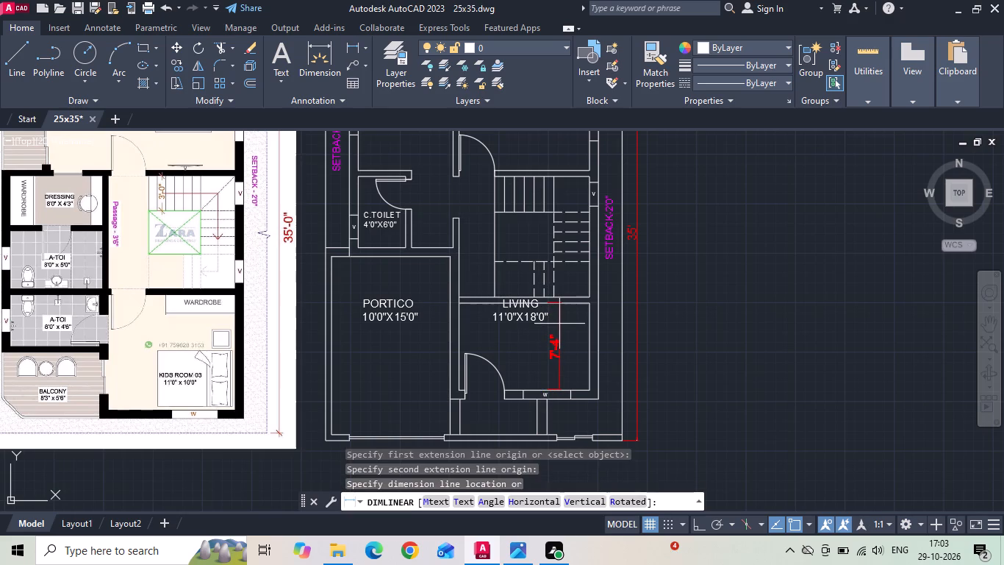
key("Escape")
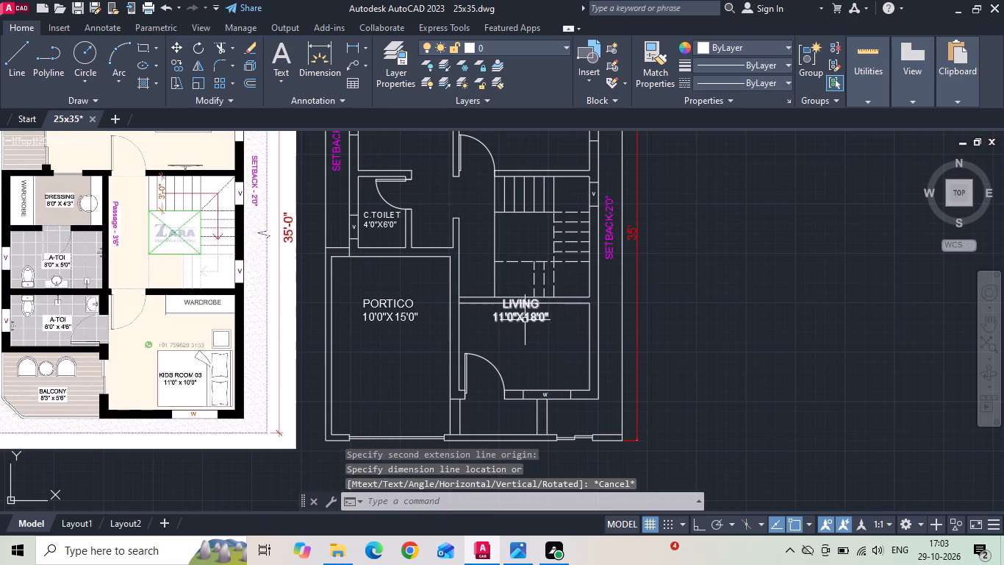
Change the LIVING label in the copied plan to KIDS ROOM with the size 11'0"X10'0".
double_click(526, 320)
scroll(540, 323, "up", 2)
left_click(525, 321)
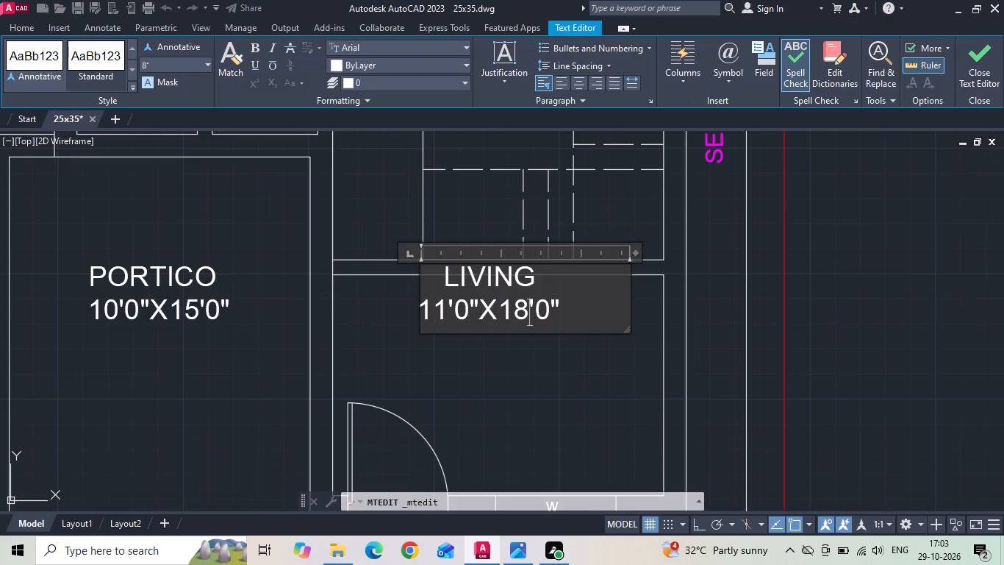
key("BackSpace")
key("0")
scroll(523, 360, "down", 3)
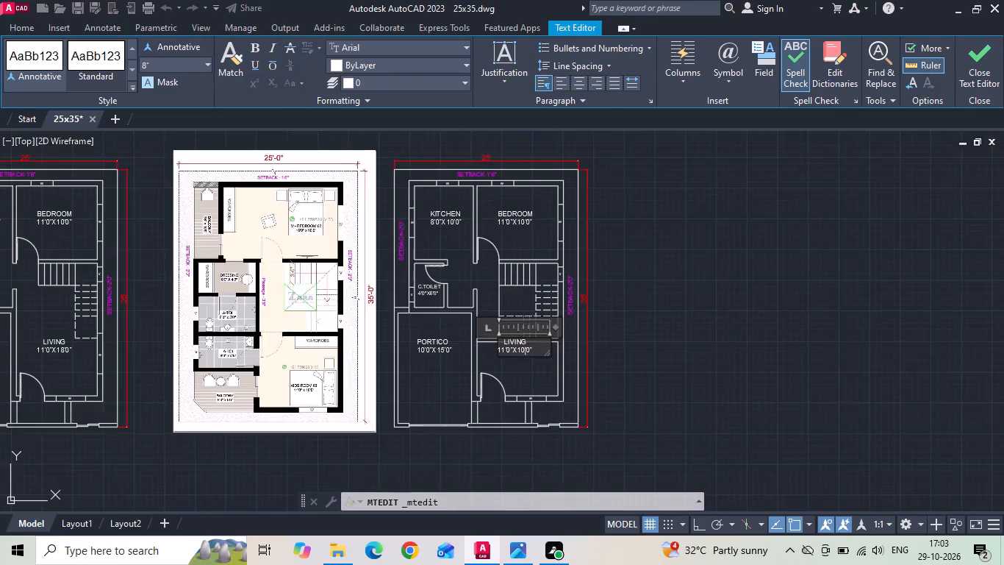
scroll(523, 349, "up", 2)
middle_click_drag(512, 351, 609, 334)
scroll(609, 334, "down", 1)
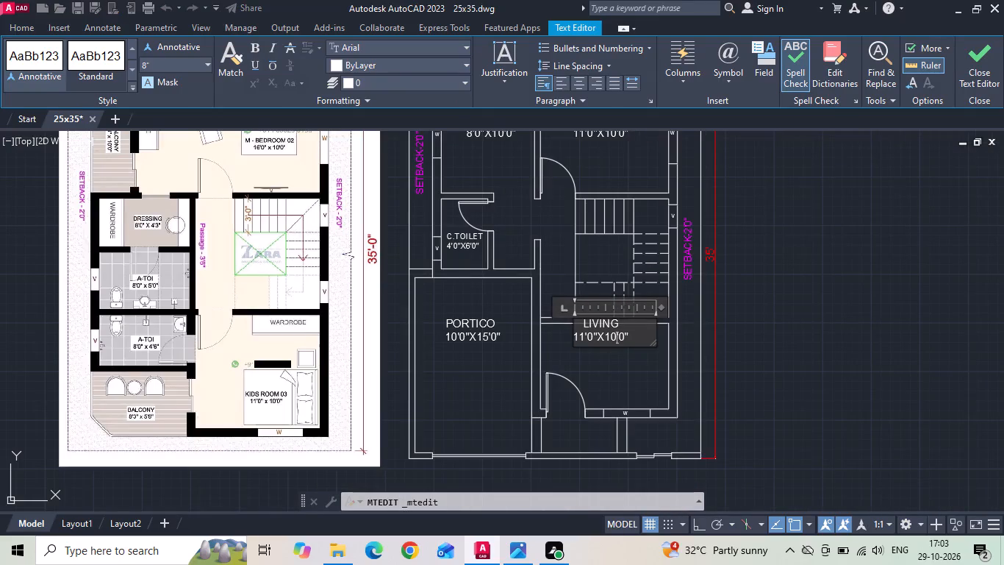
left_click(620, 324)
key("BackSpace")
key("BackSpace")
key("BackSpace")
key("BackSpace")
key("BackSpace")
key("BackSpace")
key("BackSpace")
key("BackSpace")
key("BackSpace")
type("KIDS ROOM")
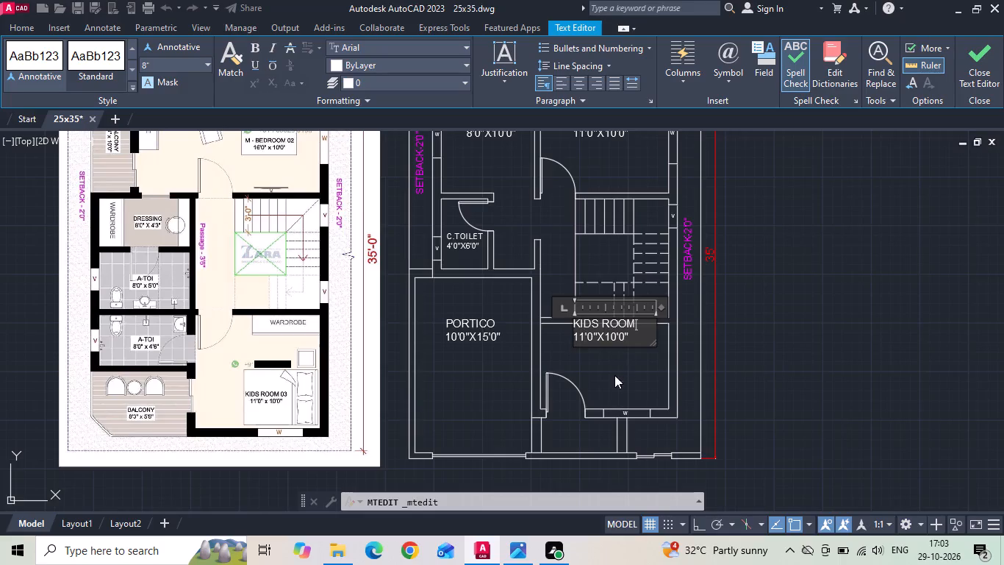
left_click(614, 377)
Move the KIDS ROOM label south so it sits inside the room below the new wall.
left_click(608, 336)
right_click(608, 336)
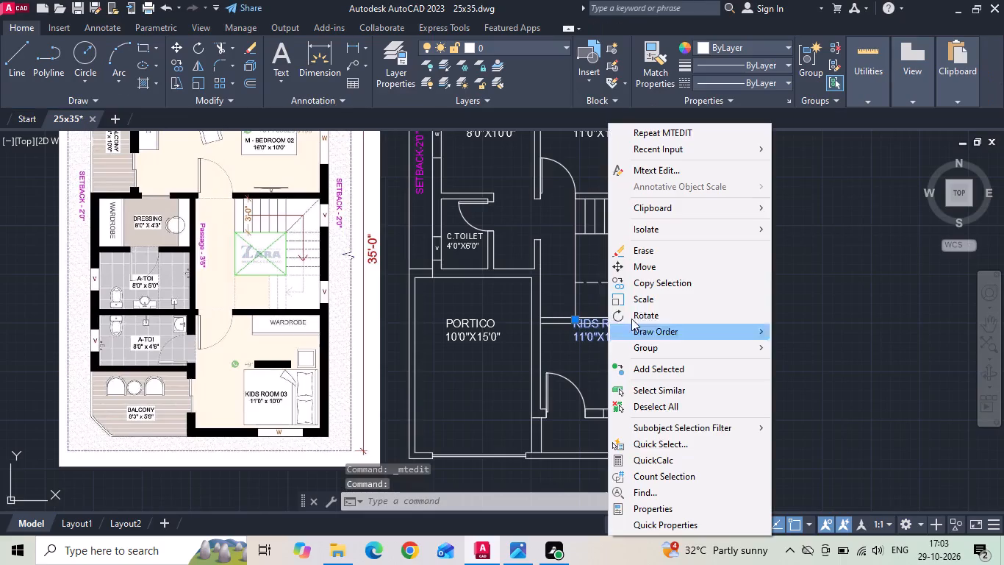
left_click(654, 266)
left_click_drag(864, 292, 865, 306)
left_click(864, 320)
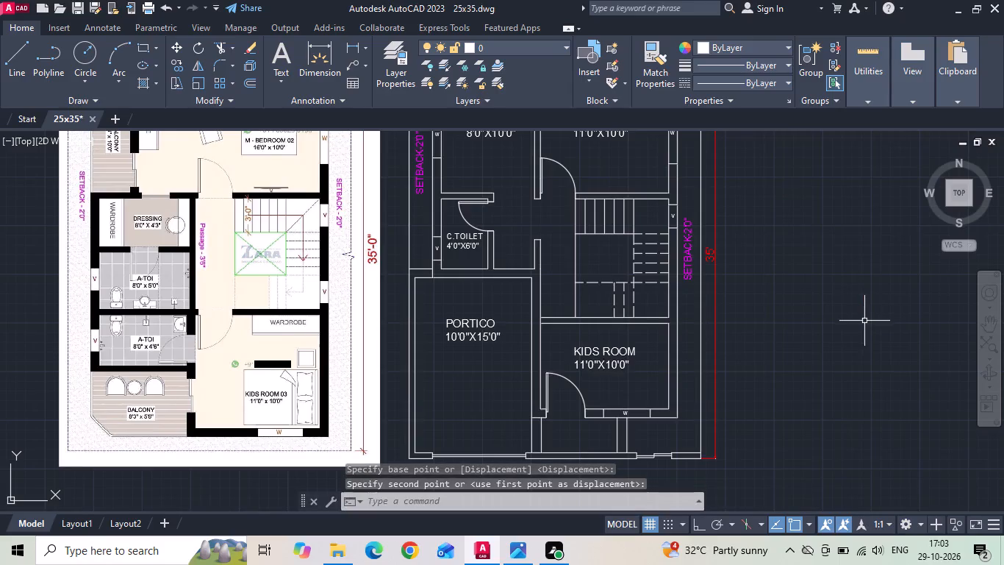
Erase the door in the kids room's south wall.
left_click(575, 389)
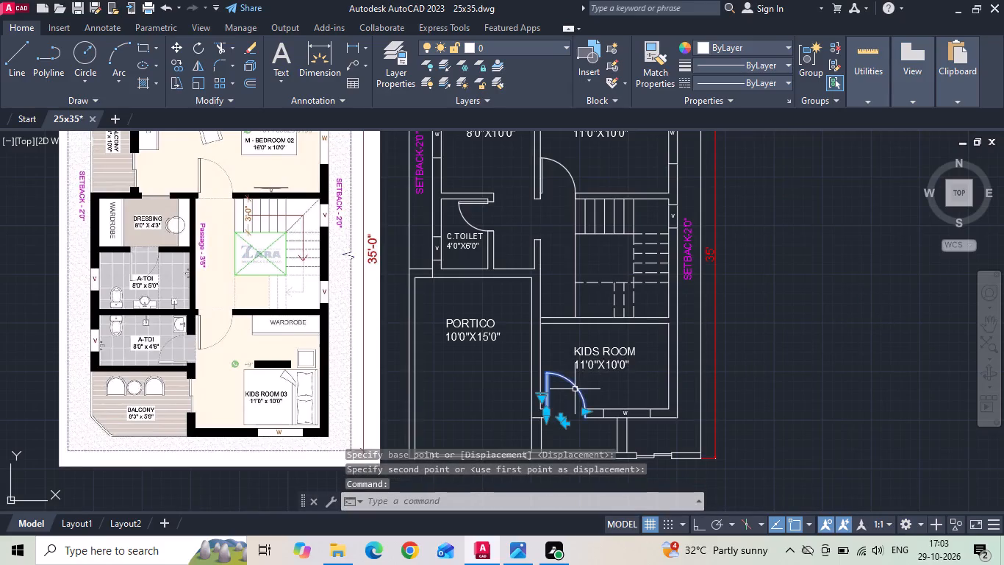
key("Delete")
Extend the staircase's west edge across the new wall and trim both wall lines west of it to leave an opening.
type("EX")
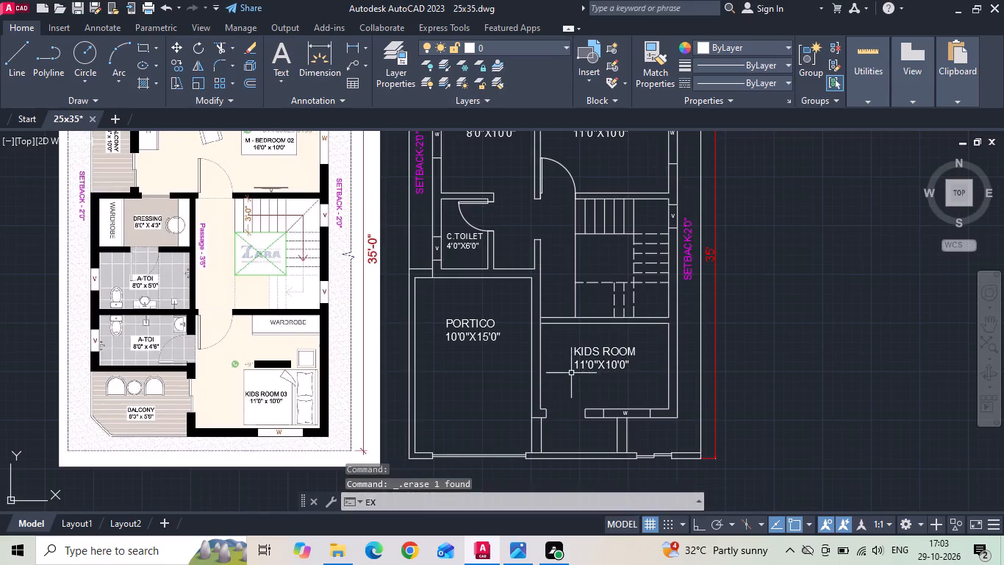
key("space")
left_click(575, 305)
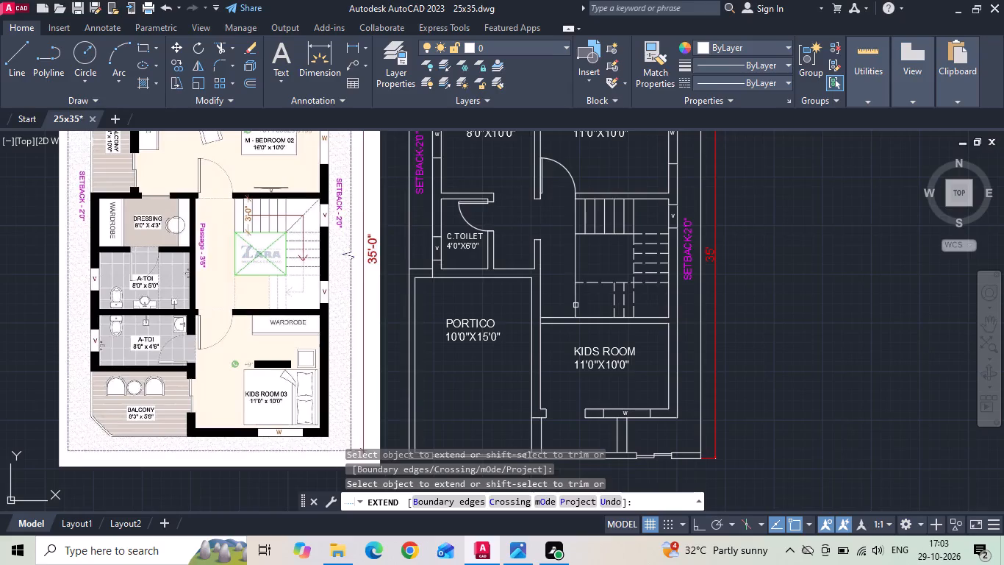
left_click(575, 308)
key("Escape")
type("TR")
key("space")
left_click_drag(559, 347, 558, 294)
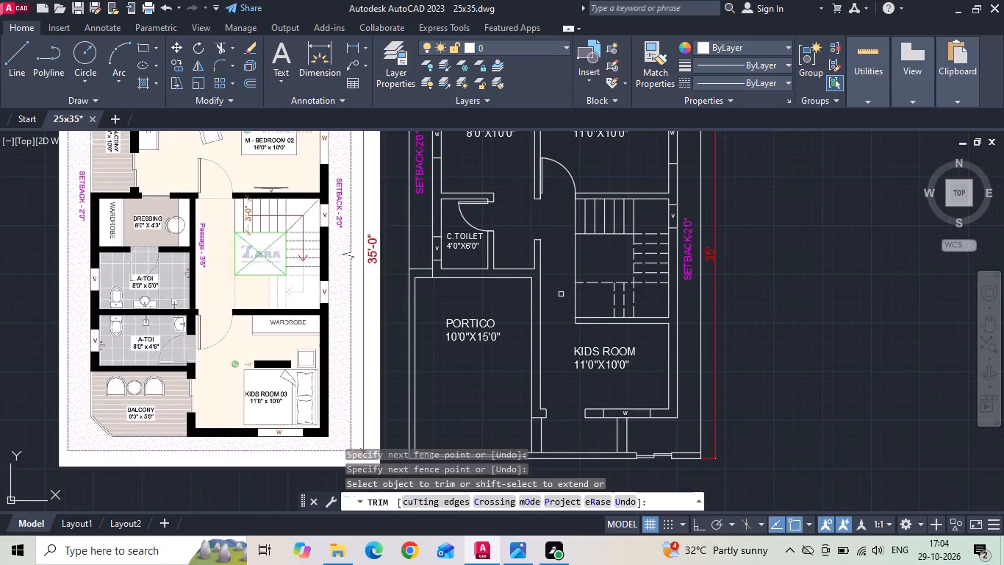
key("Escape")
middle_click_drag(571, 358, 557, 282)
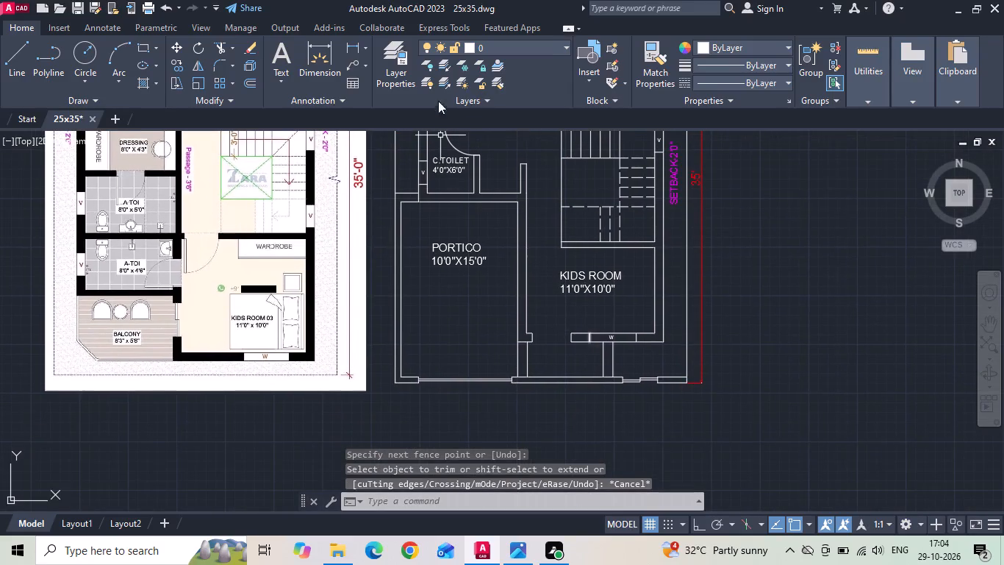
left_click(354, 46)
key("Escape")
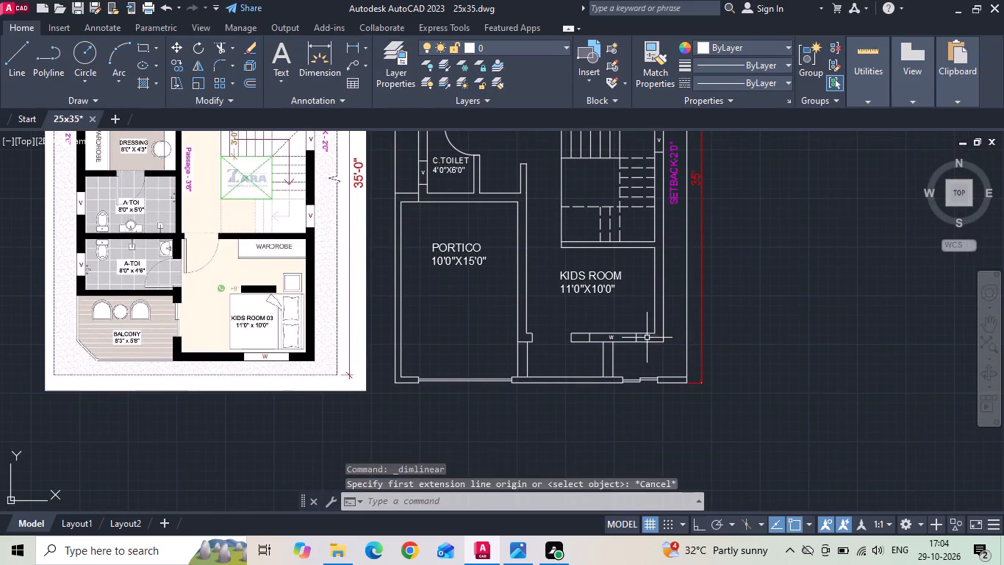
Erase the porch partition, small gate and front compound wall lines south of the kids room.
scroll(639, 348, "up", 1)
scroll(689, 389, "down", 1)
scroll(689, 391, "up", 1)
left_click(684, 398)
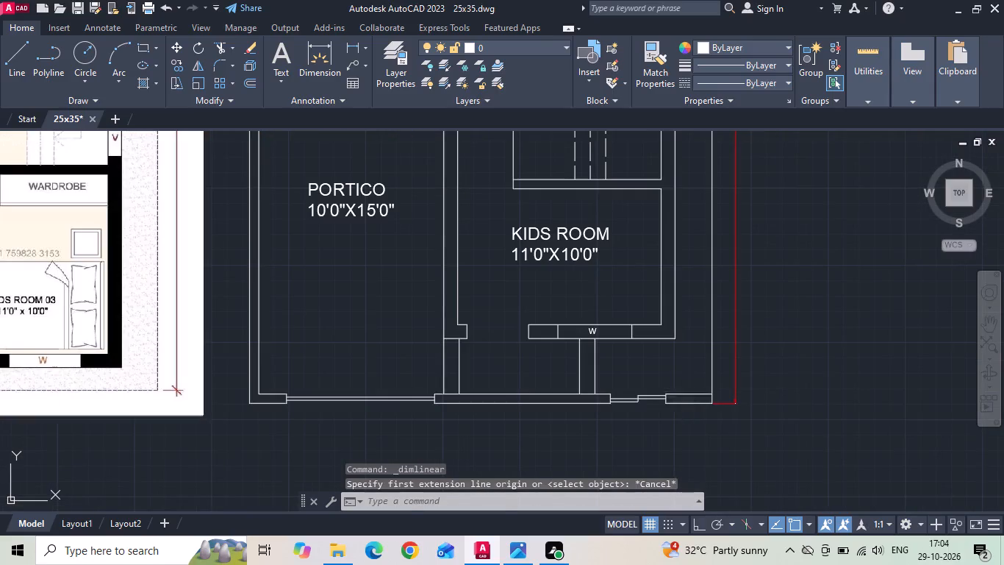
left_click(551, 386)
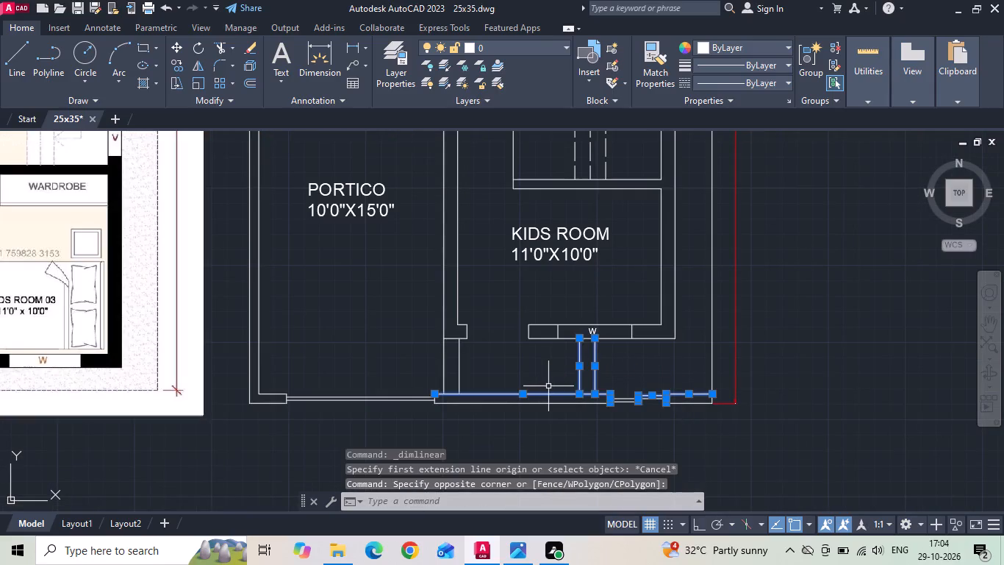
key("Delete")
left_click_drag(641, 390, 637, 413)
left_click(636, 416)
key("Delete")
left_click_drag(595, 419, 589, 411)
left_click(575, 390)
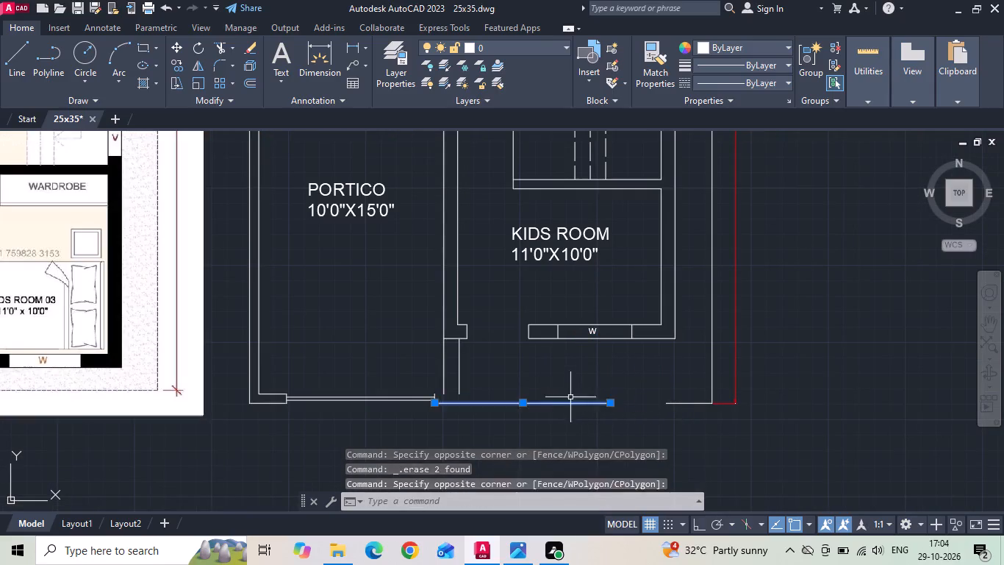
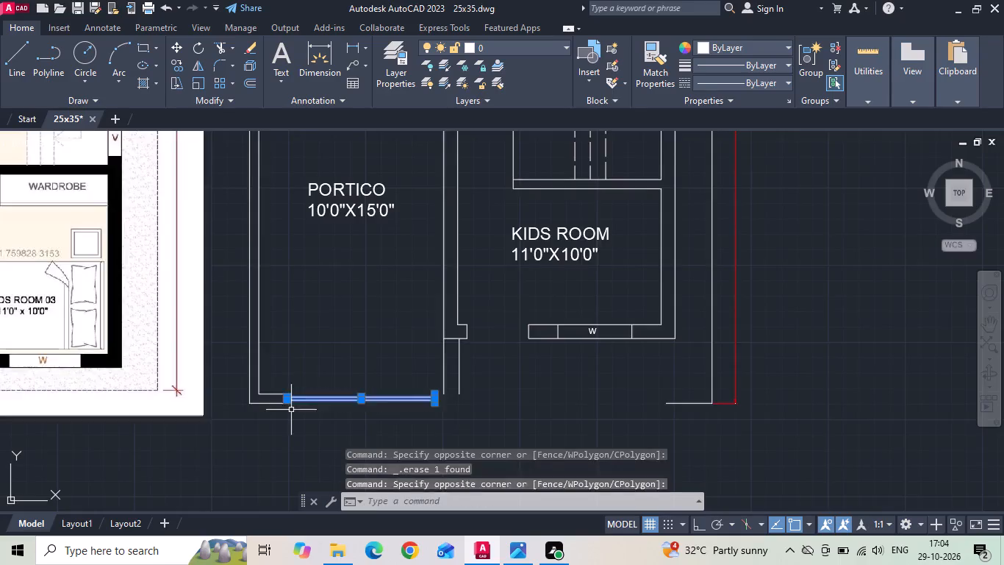
Erase the inner compound wall lines and end cap at the plot's southwest corner and the short boundary stub at its southeast corner.
scroll(285, 389, "up", 2)
left_click_drag(283, 391, 261, 396)
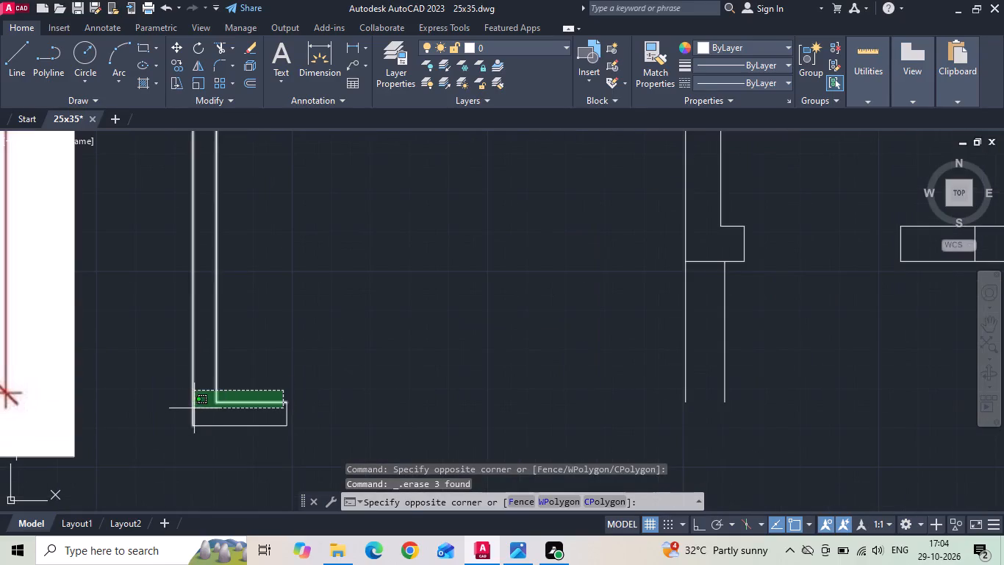
left_click(203, 410)
key("Delete")
left_click(287, 416)
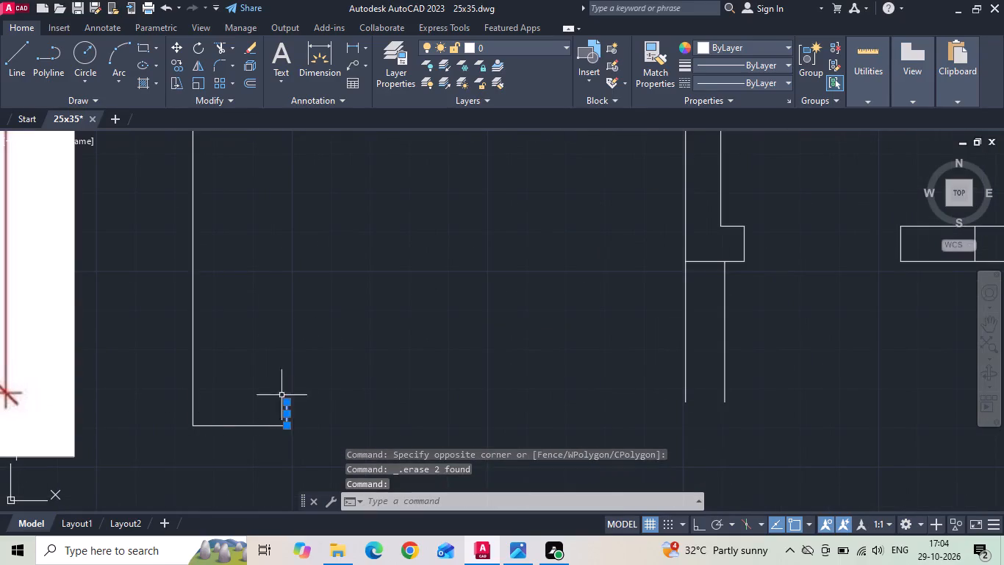
scroll(284, 335, "down", 3)
key("Delete")
scroll(437, 348, "up", 1)
left_click(571, 378)
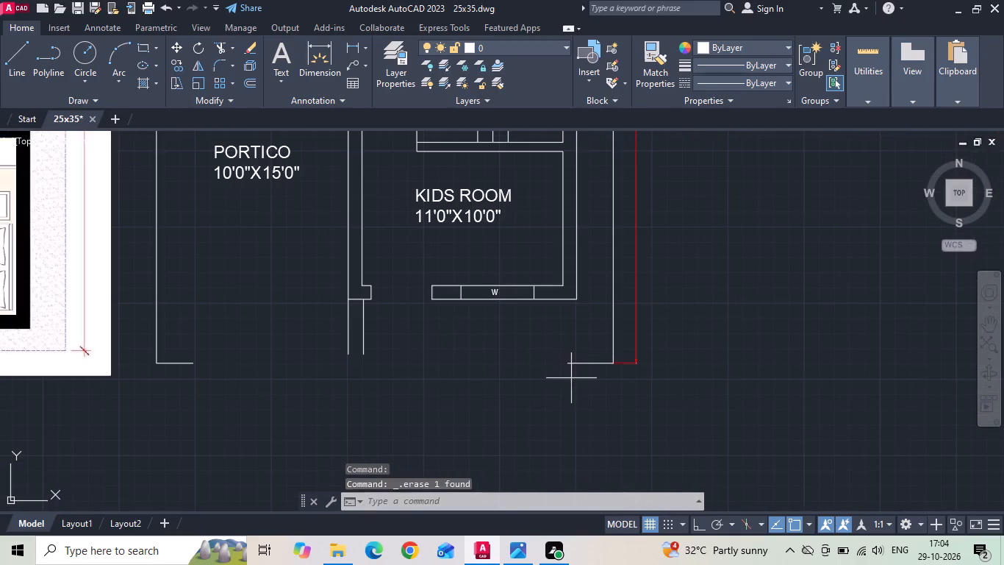
left_click(553, 341)
key("Delete")
Fillet the remaining south boundary line with the plot's east boundary line to close the front edge.
key("f")
key("space")
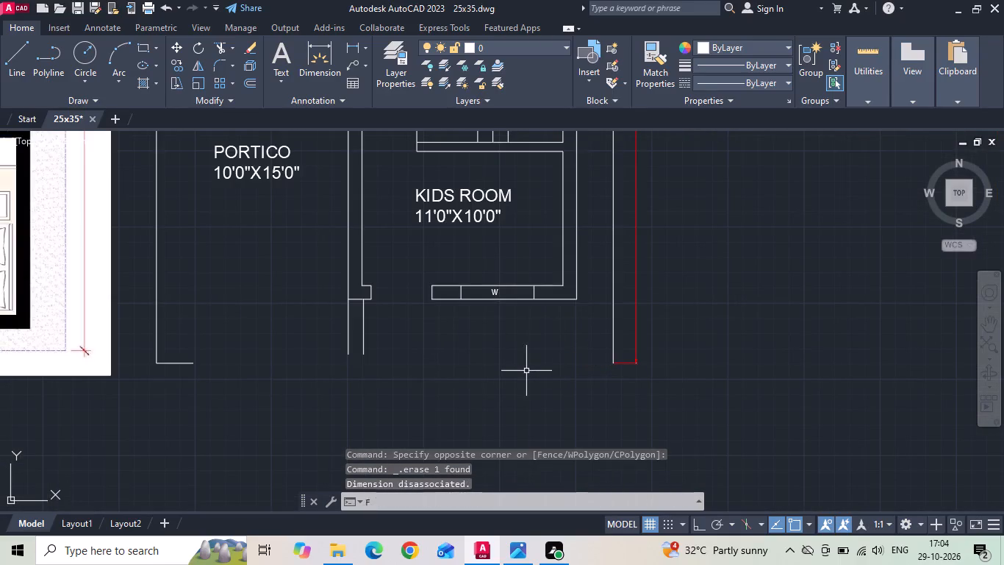
left_click(188, 363)
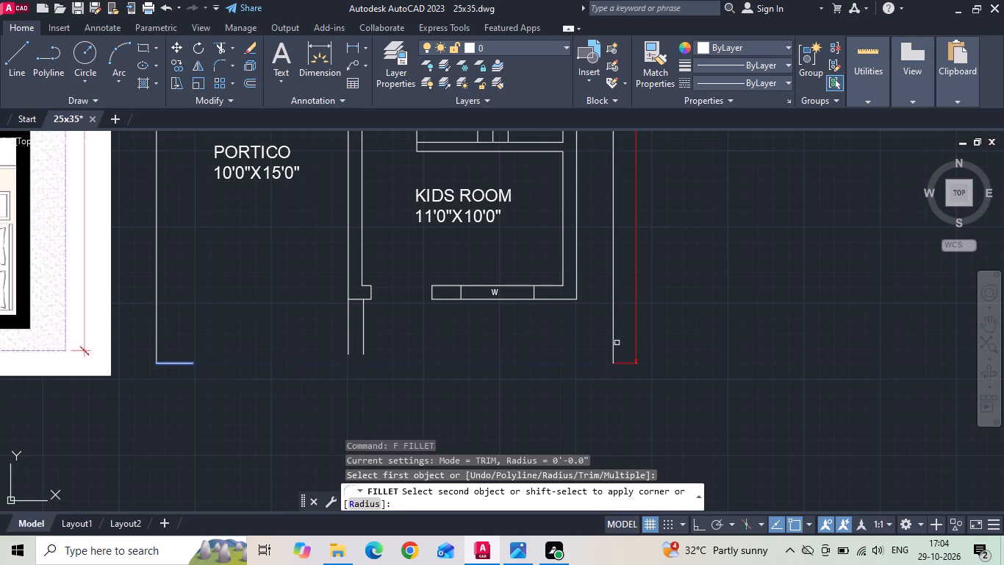
left_click(615, 343)
scroll(544, 372, "down", 2)
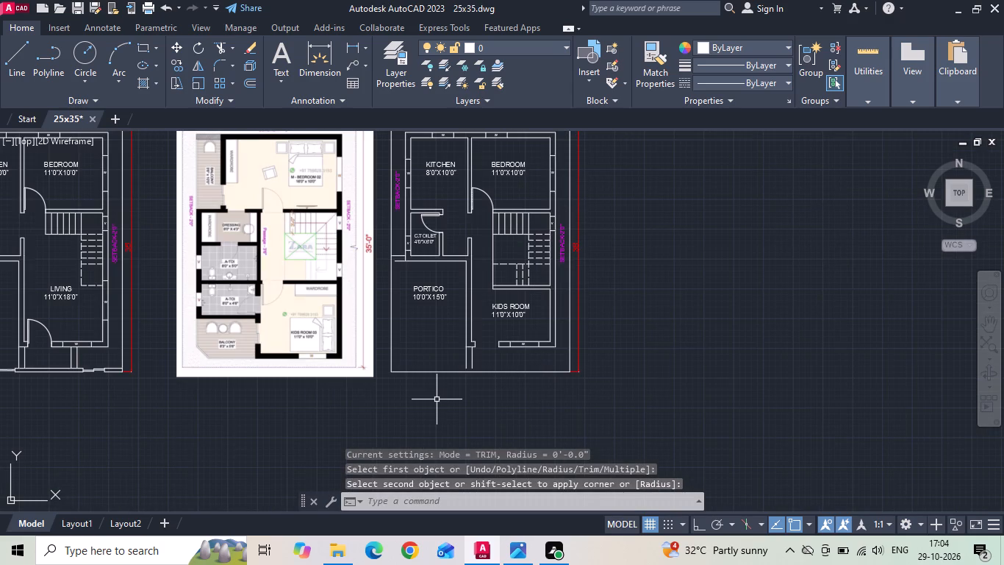
key("Escape")
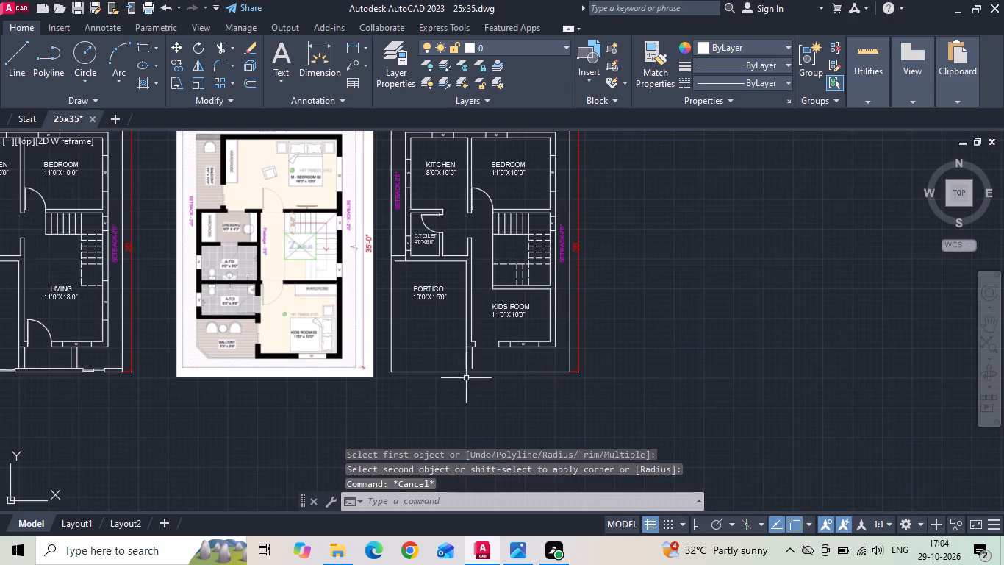
Offset the inner line of the kids room's north wall 10' to the south.
scroll(522, 351, "up", 1)
type("O 10'")
key("Return")
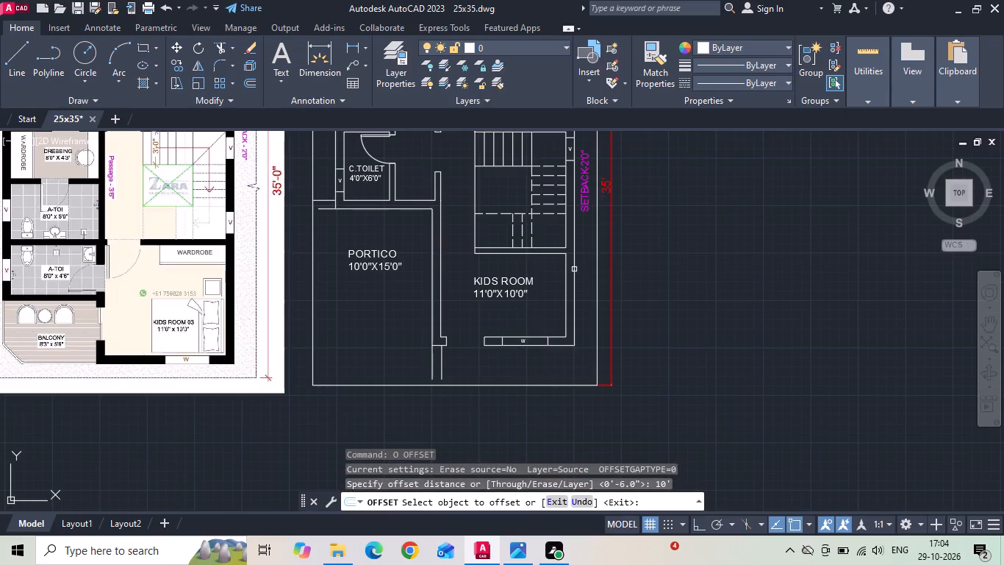
left_click(549, 253)
left_click(537, 341)
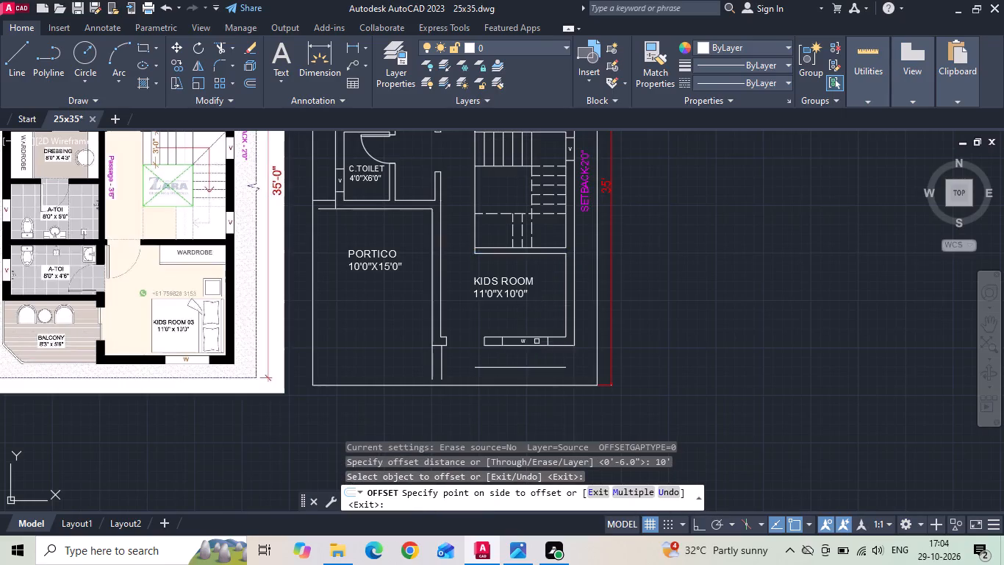
scroll(585, 379, "up", 2)
key("Escape")
Move the kids room's south wall with its window down to the offset line and erase that guide line.
left_click_drag(521, 333, 512, 321)
scroll(476, 304, "down", 2)
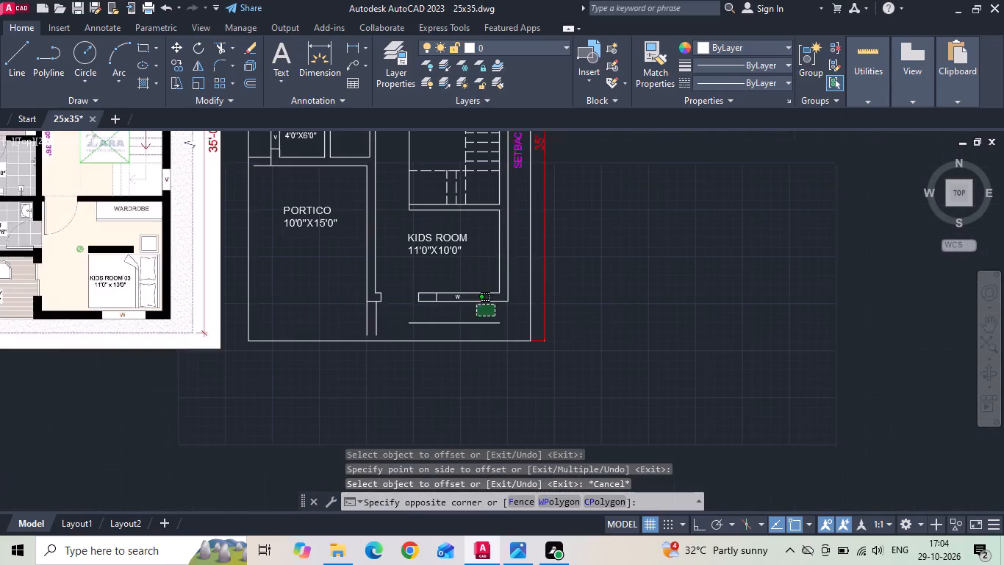
scroll(434, 290, "up", 2)
left_click(373, 282)
right_click(372, 281)
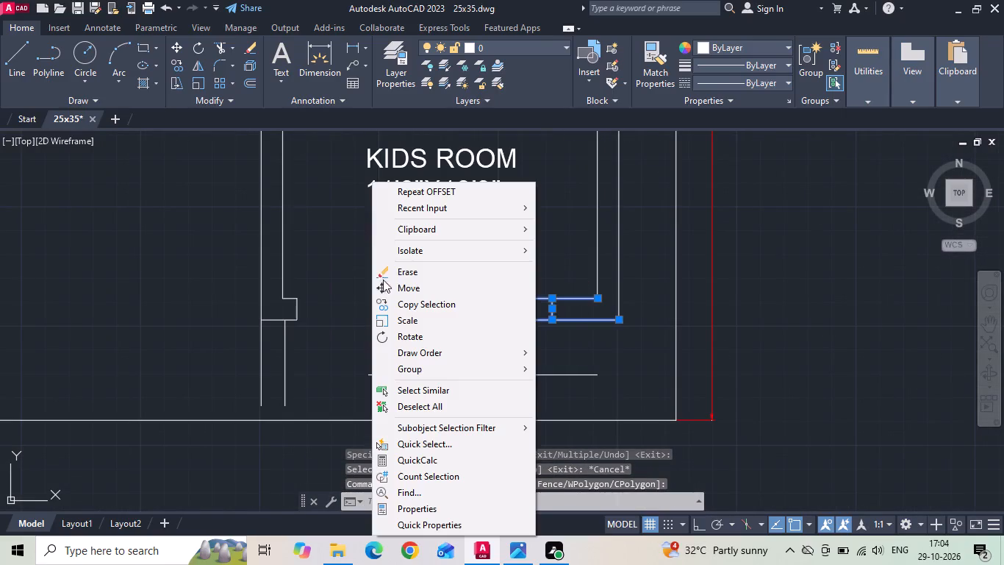
left_click(398, 285)
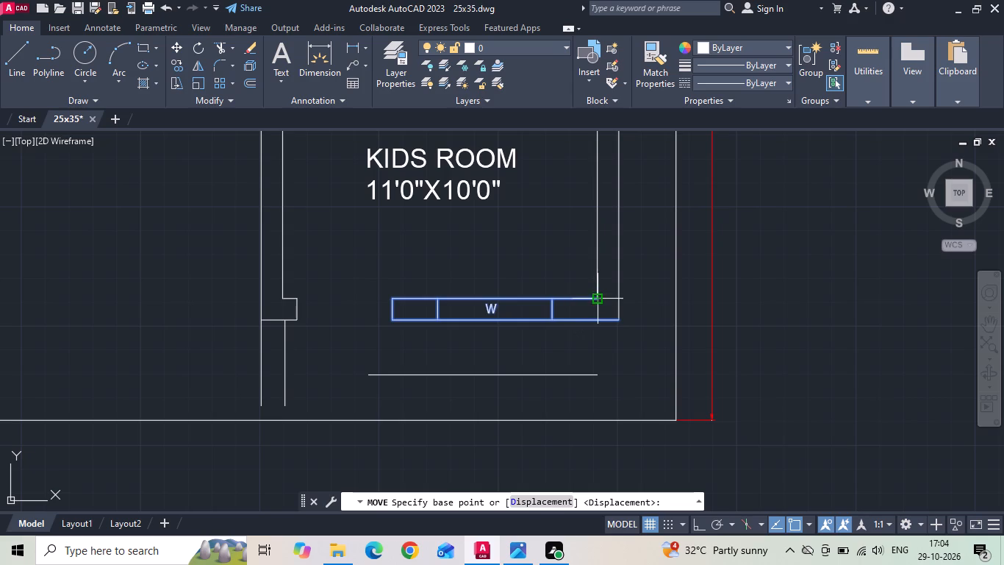
left_click(599, 294)
left_click(600, 377)
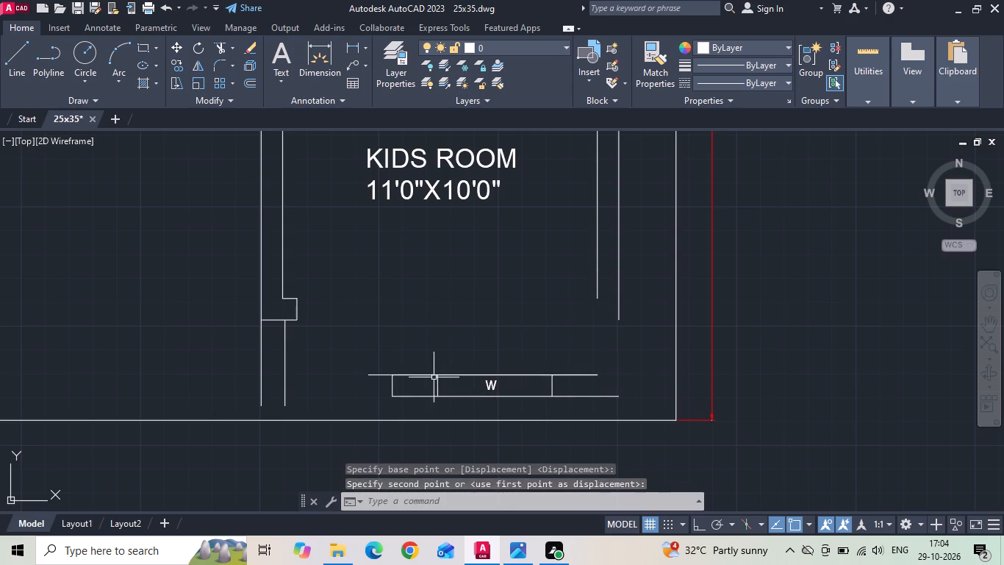
left_click(383, 372)
left_click(350, 386)
key("Delete")
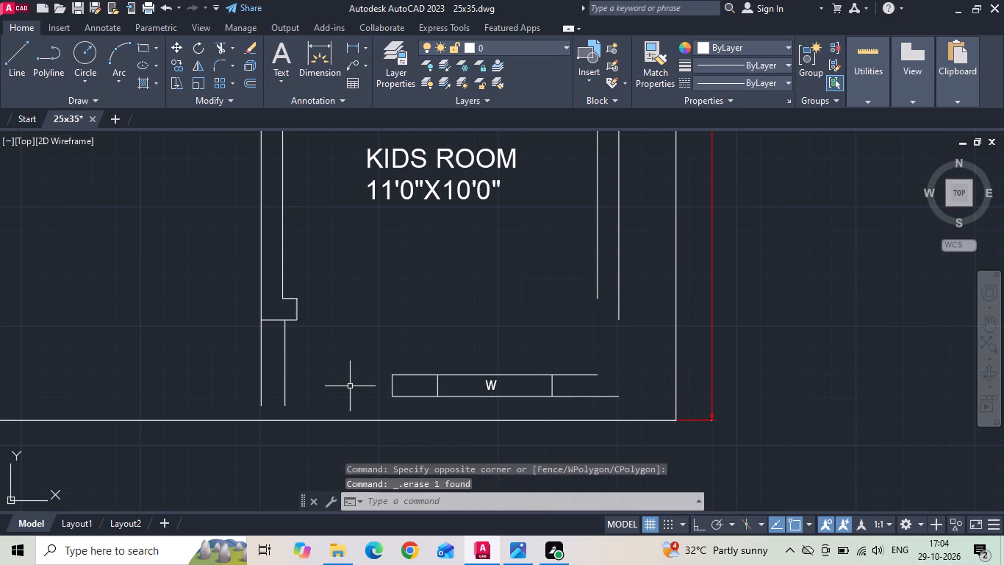
Fillet the kids room's inner and outer east wall lines with the moved south wall lines.
key("f")
key("space")
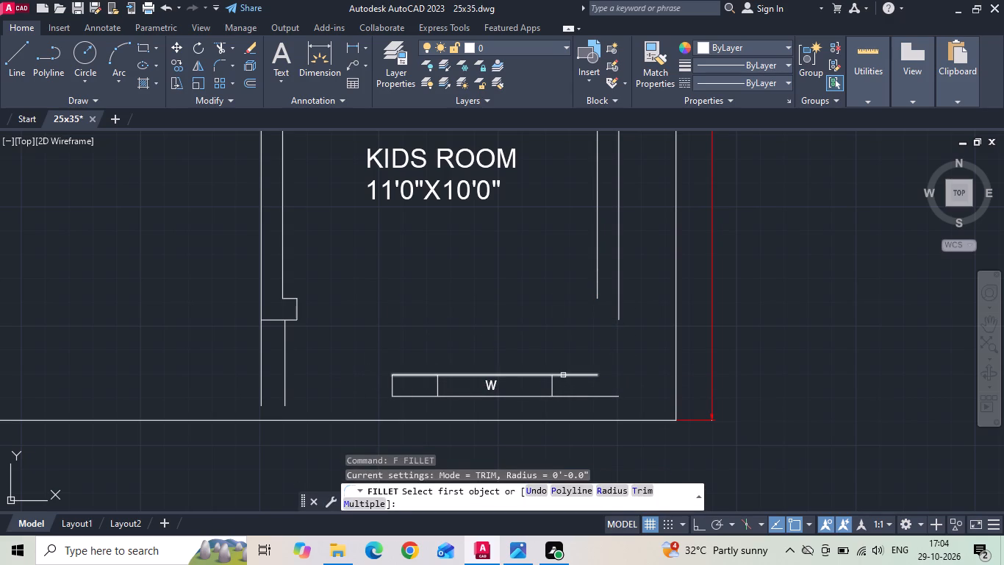
left_click(564, 375)
left_click(599, 286)
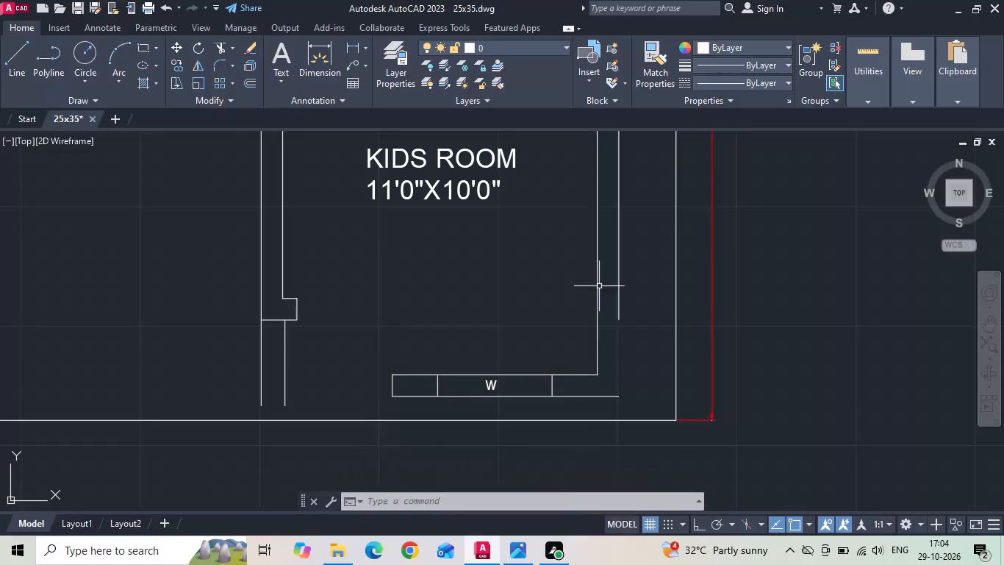
key("space")
left_click(618, 311)
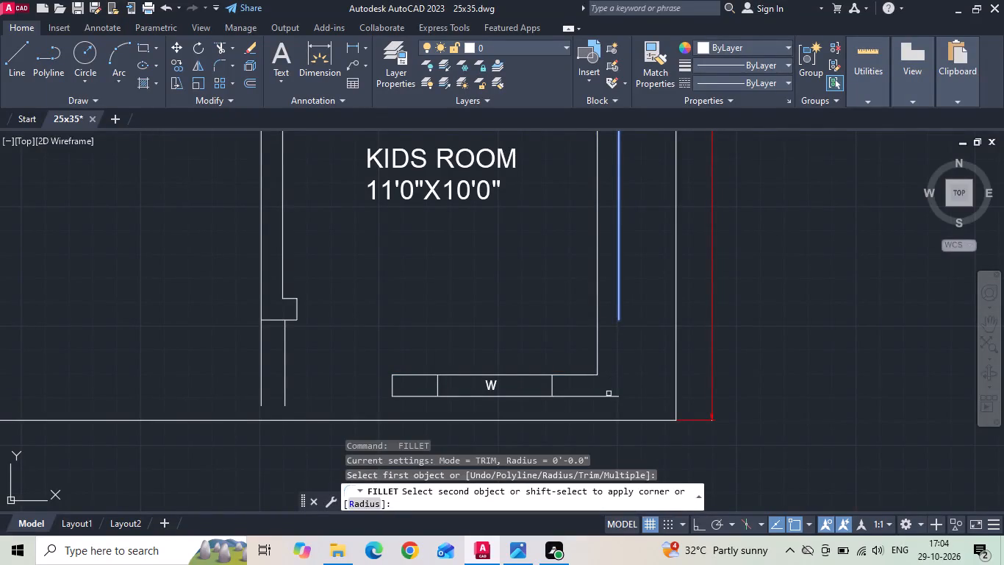
left_click(609, 396)
Erase the old door jamb lines at the kids room's southwest corner and the inner partition line south of them.
scroll(597, 373, "down", 2)
scroll(510, 374, "down", 1)
scroll(454, 382, "up", 3)
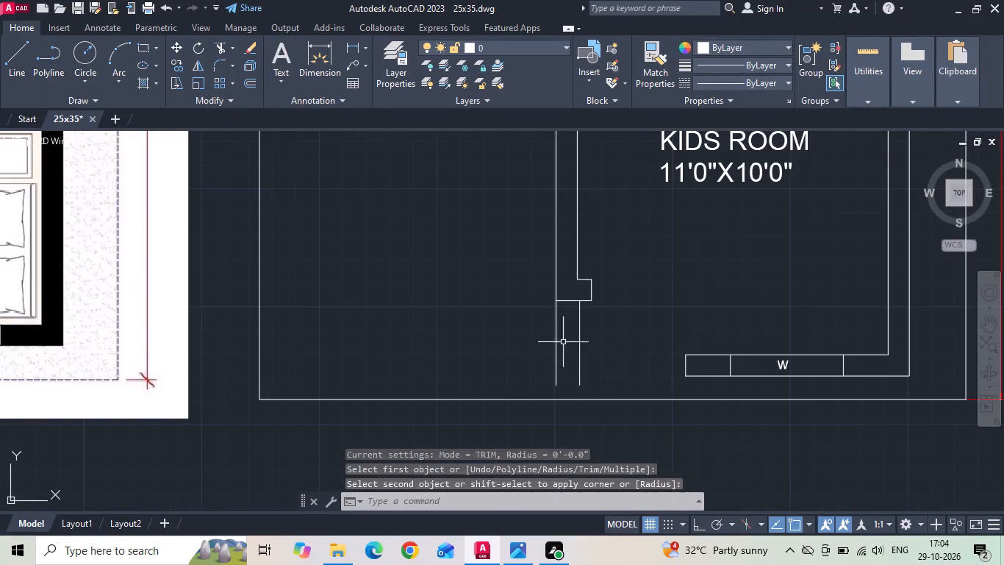
left_click_drag(590, 314, 591, 305)
left_click(587, 275)
key("Delete")
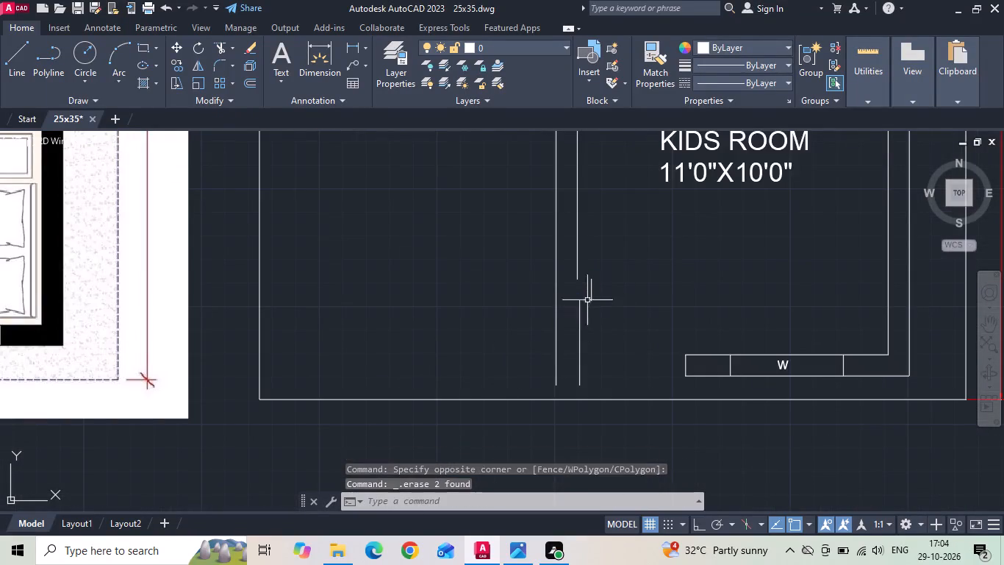
left_click(579, 344)
key("Delete")
left_click(591, 296)
key("Delete")
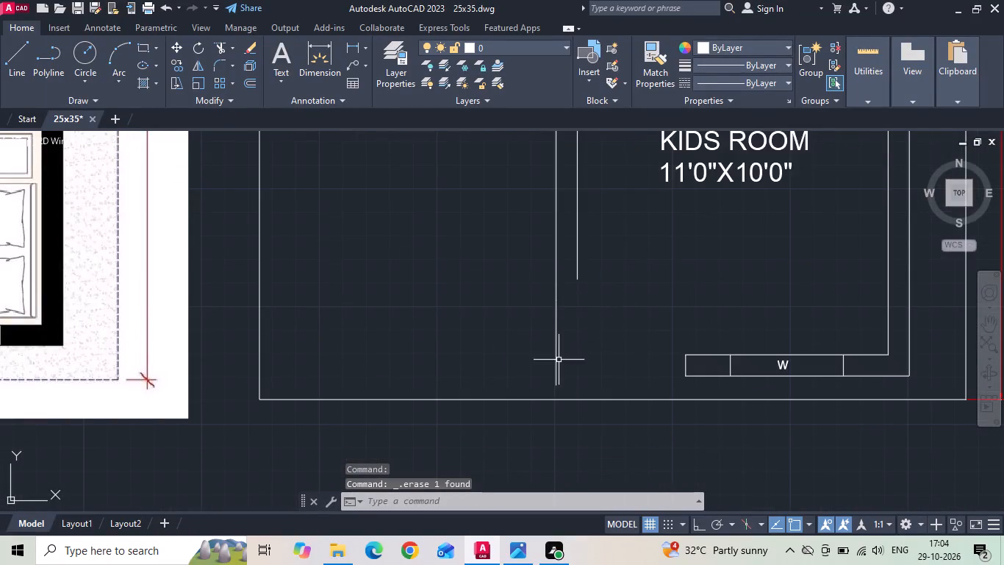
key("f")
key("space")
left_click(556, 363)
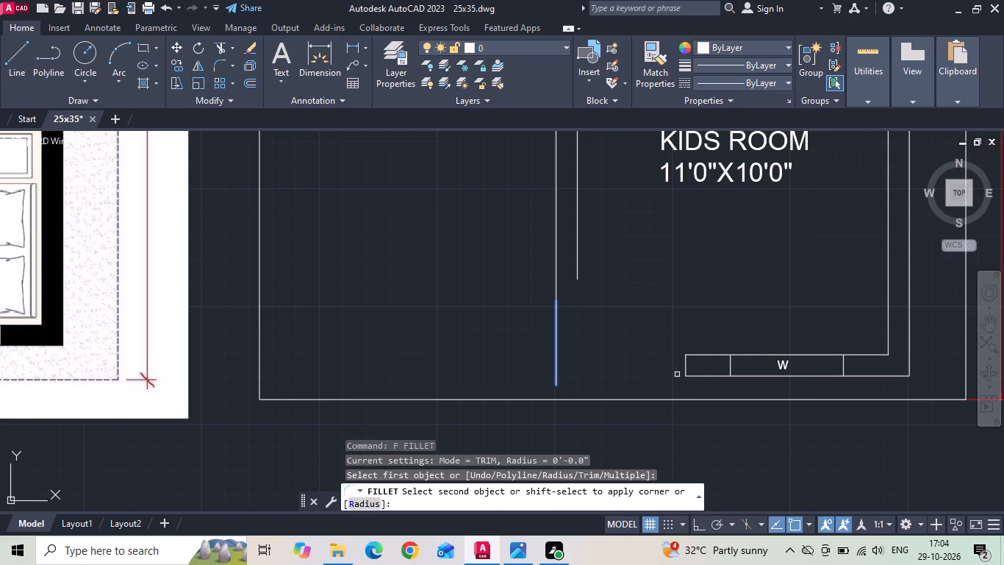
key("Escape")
Erase the leftover partition line extending south from the kids room's outer west wall line.
left_click_drag(587, 361, 532, 356)
left_click(488, 356)
key("Delete")
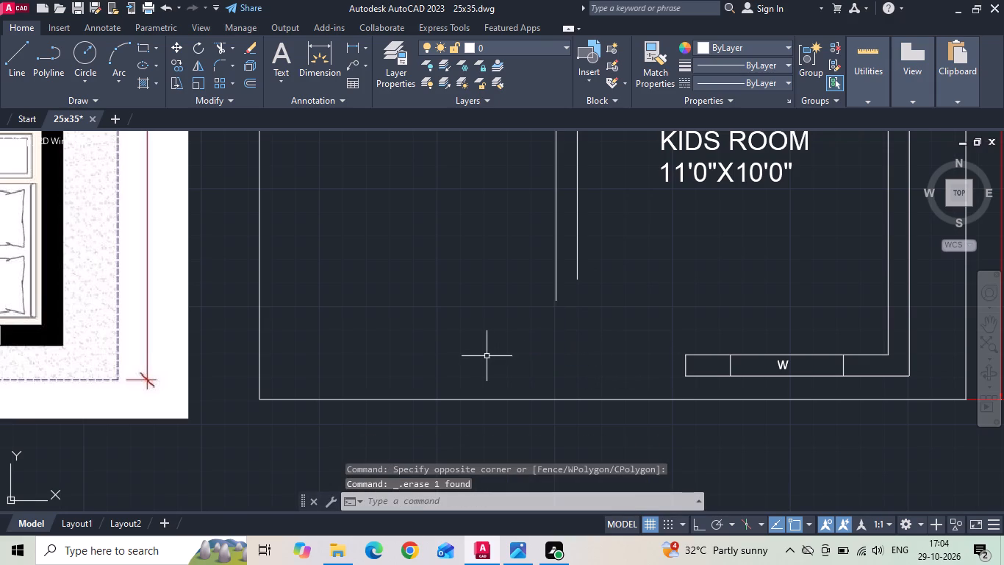
Fillet the kids room's outer and inner west wall lines with the matching south wall lines to close the southwest corner.
key("f")
key("space")
left_click(556, 282)
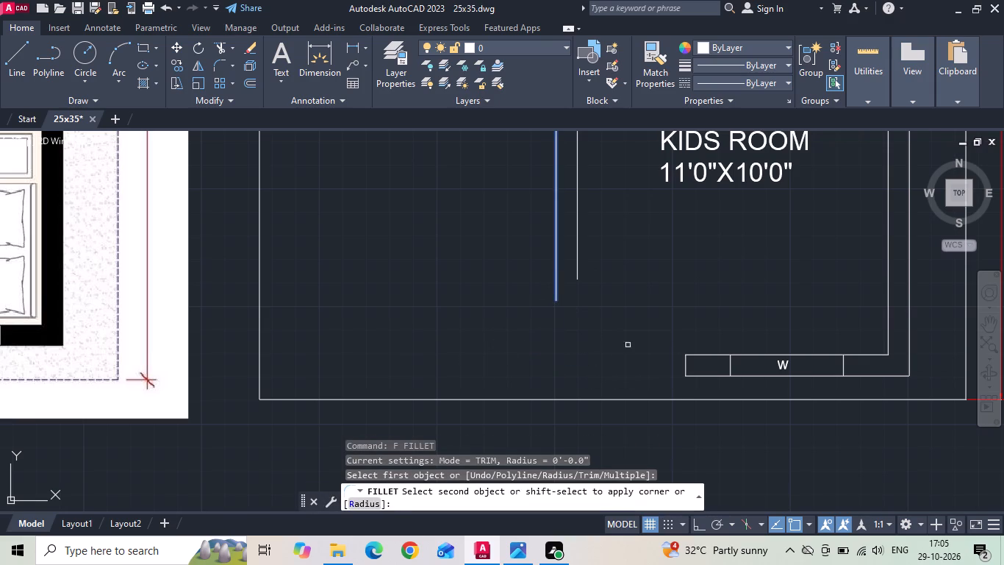
left_click(697, 377)
key("space")
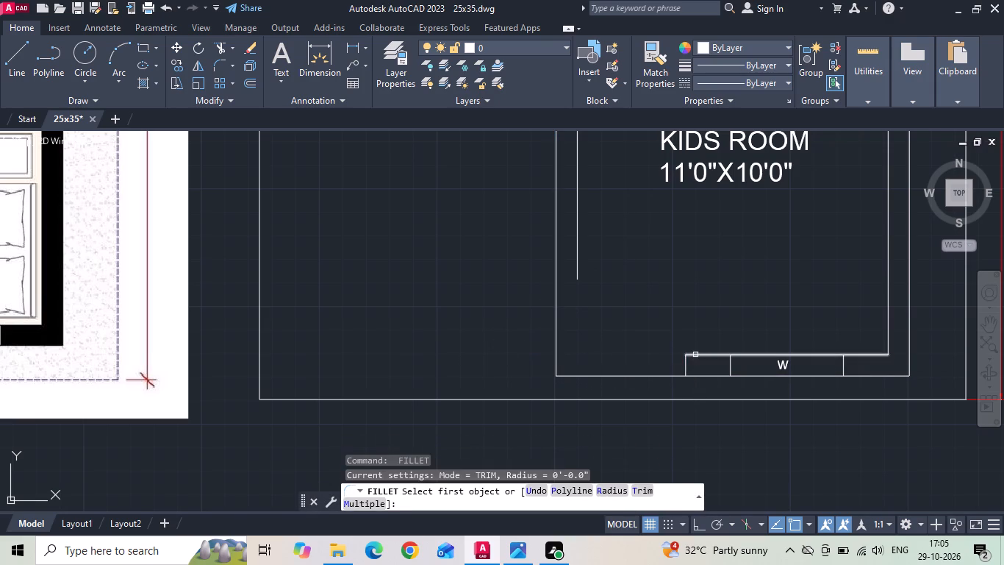
left_click(695, 355)
left_click(576, 271)
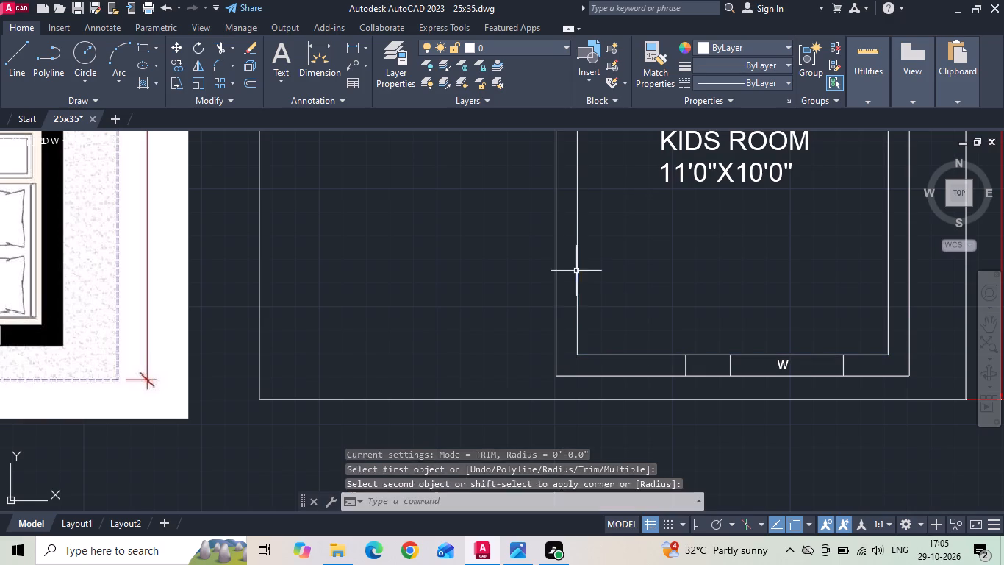
key("Escape")
Erase the leftover door jamb line crossing the kids room's south wall west of the window.
left_click(688, 362)
left_click(642, 361)
key("Delete")
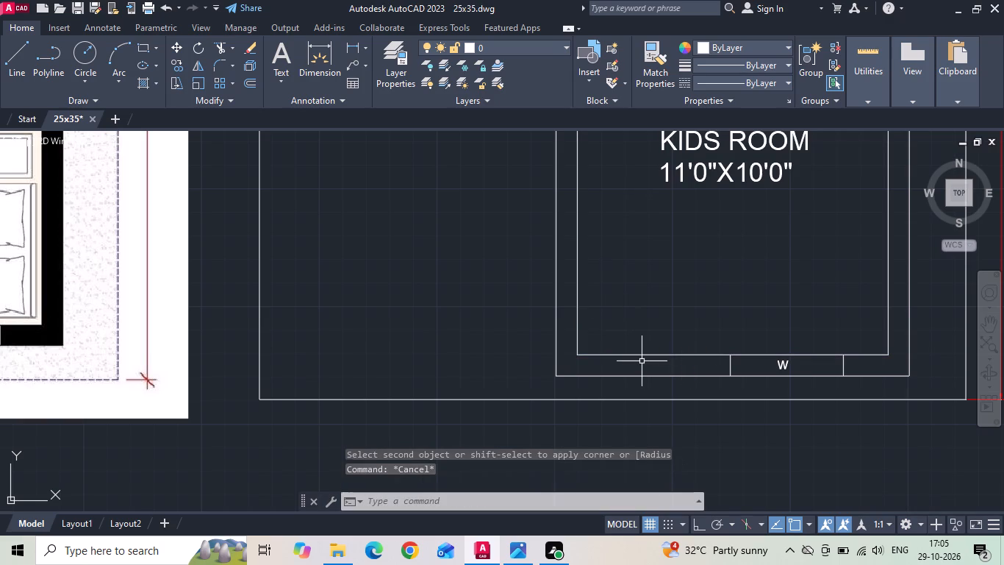
Move the KIDS ROOM label slightly south toward the middle of the enlarged room.
scroll(647, 385, "down", 3)
scroll(628, 372, "up", 1)
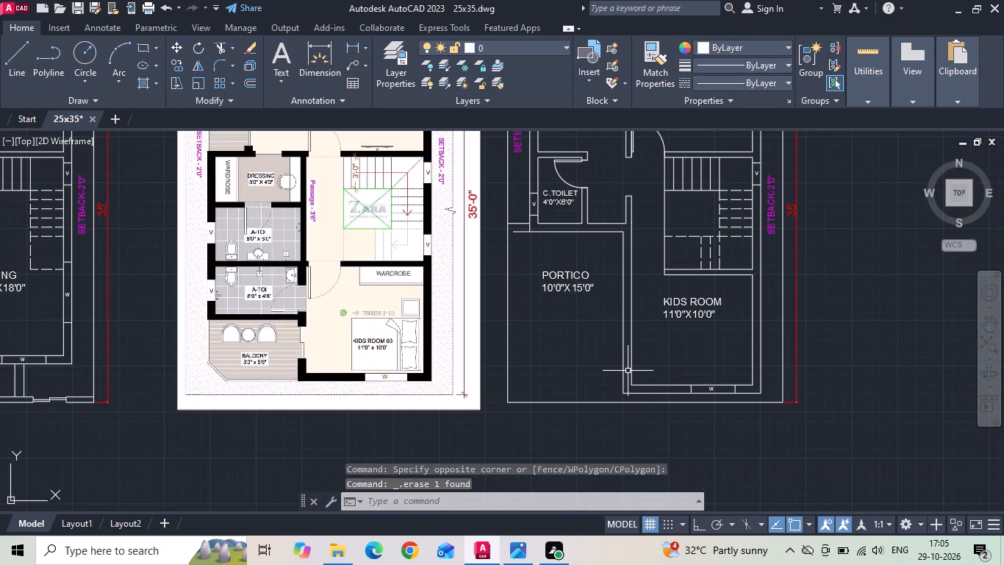
middle_click(591, 347)
left_click(691, 309)
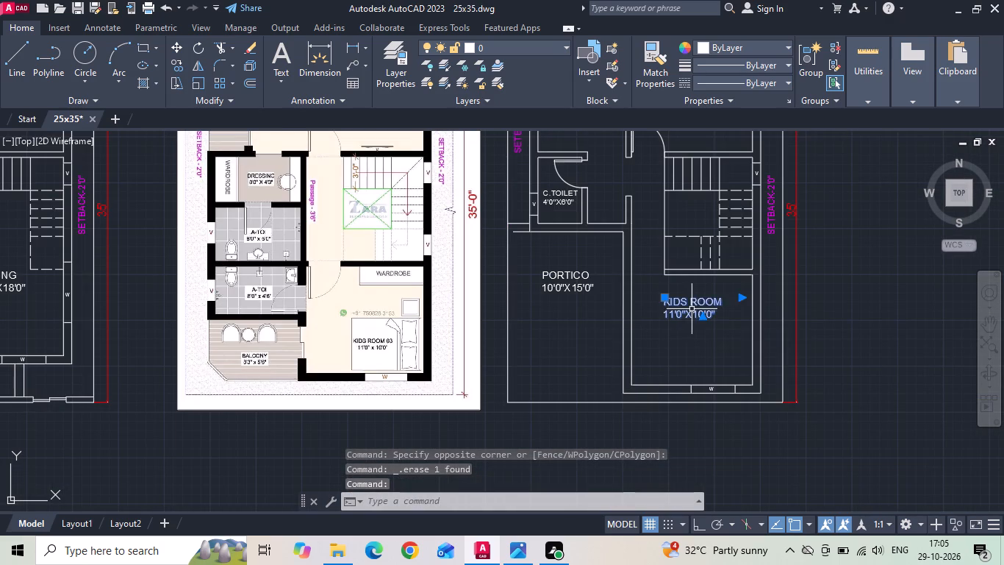
right_click(692, 309)
left_click(753, 269)
left_click(731, 344)
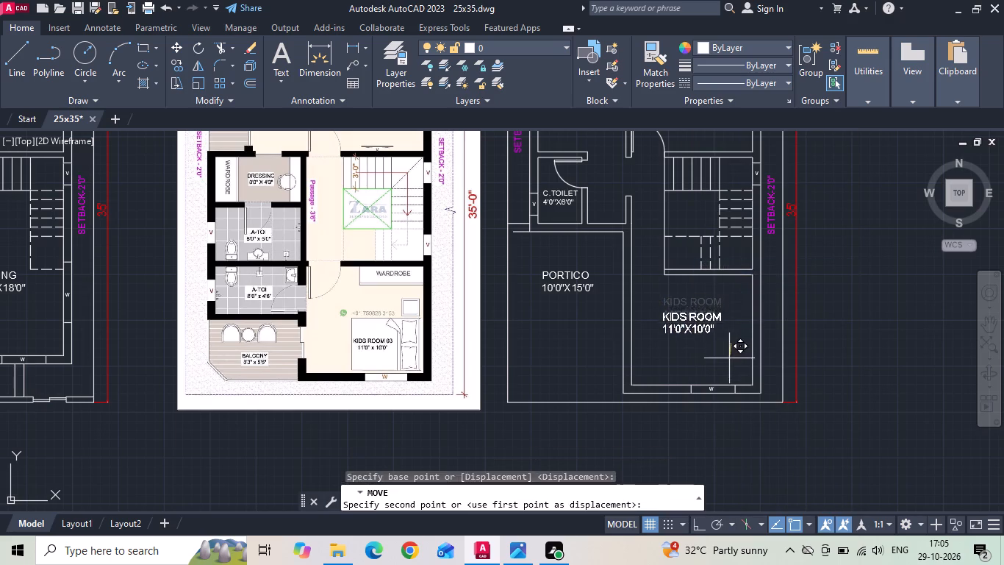
left_click(729, 358)
Copy the bedroom door down to the opening at the kids room's northwest corner, beside the staircase wall.
middle_click_drag(677, 313, 678, 349)
left_click(653, 156)
left_click(646, 179)
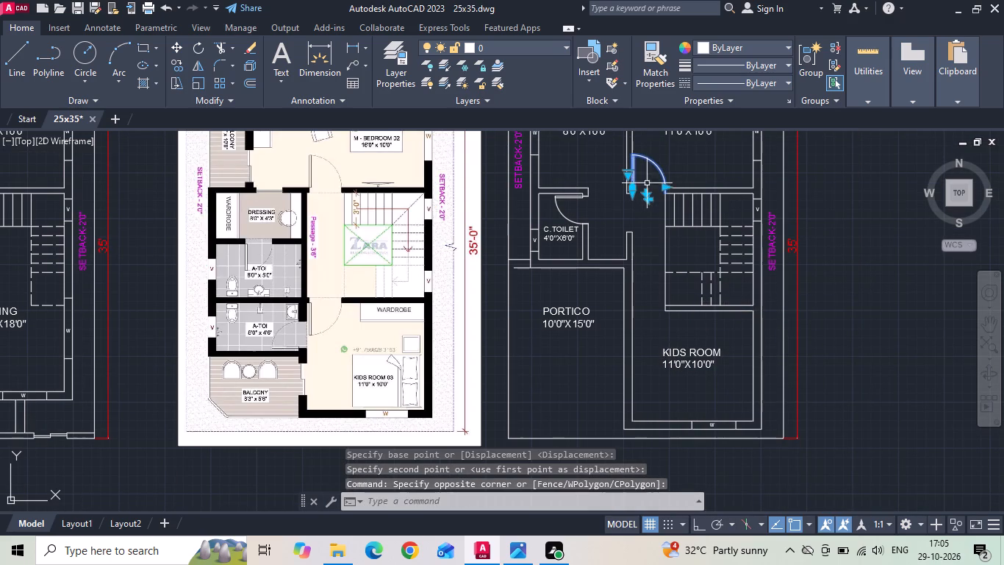
key("m")
right_click(652, 257)
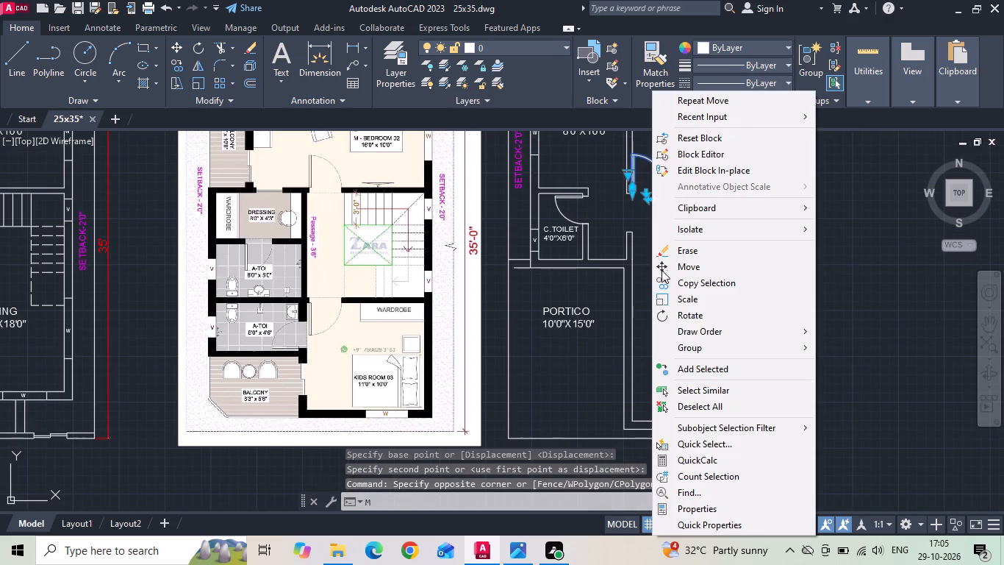
left_click(675, 283)
scroll(650, 179, "up", 1)
left_click_drag(648, 180, 648, 228)
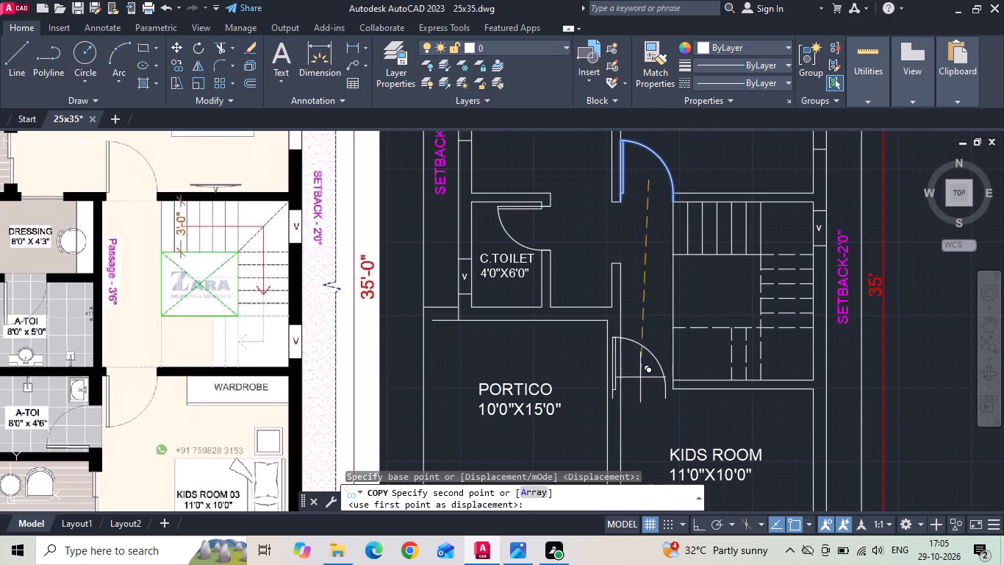
scroll(649, 384, "up", 2)
left_click(639, 356)
key("Escape")
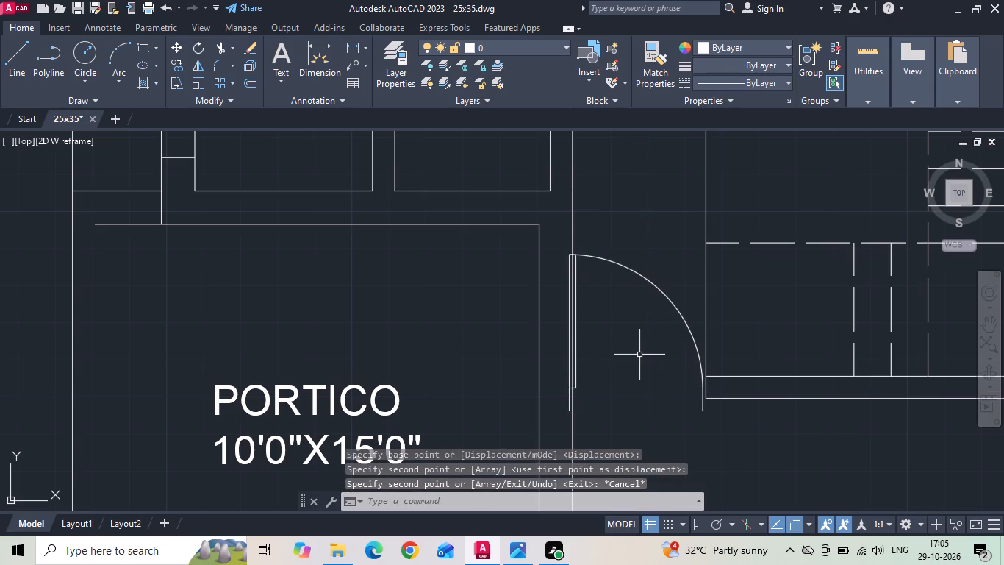
Turn ortho on and flip the copied door so it swings south into the kids room.
key("F8")
left_click_drag(649, 338, 647, 285)
left_click(643, 259)
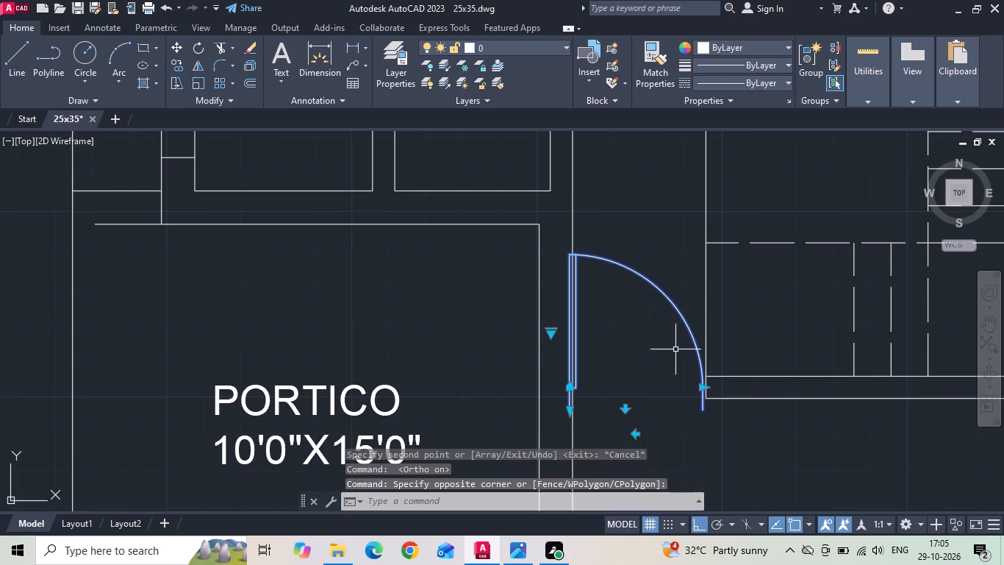
left_click(626, 410)
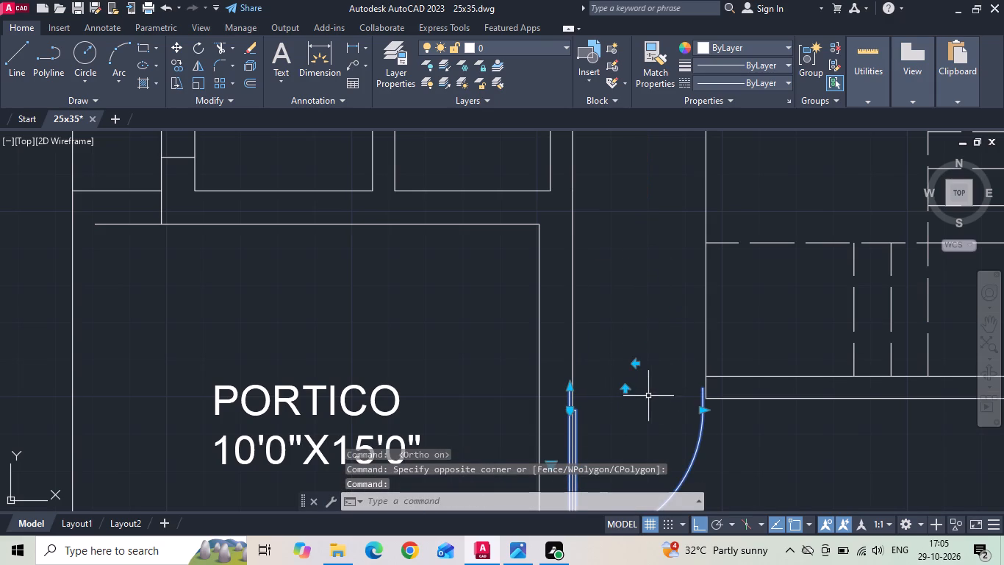
Move the copied kids room door so its arc end meets the corner of the staircase's south wall, aligning it with the opening.
right_click(673, 397)
left_click(712, 270)
scroll(721, 380, "up", 1)
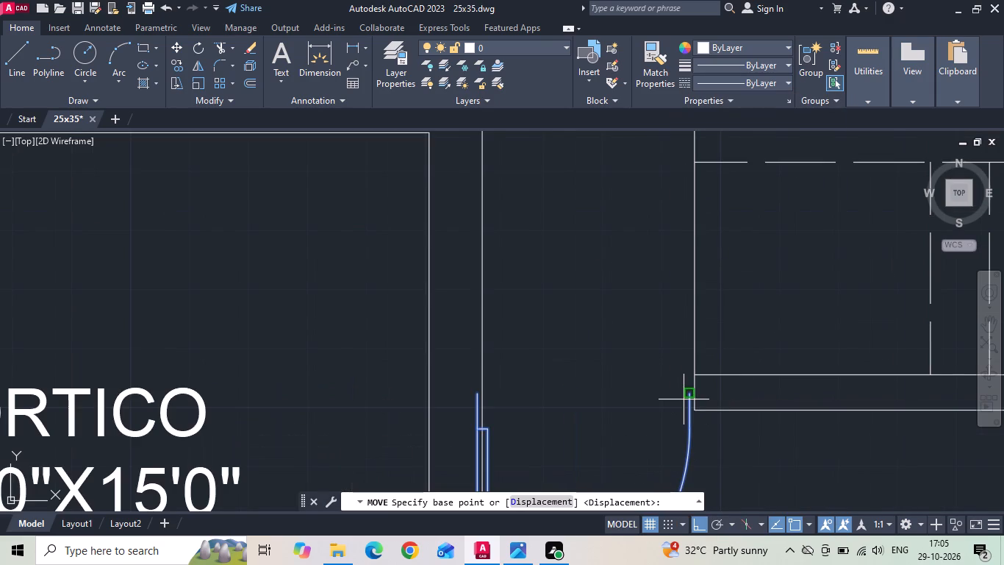
left_click(690, 396)
left_click(700, 375)
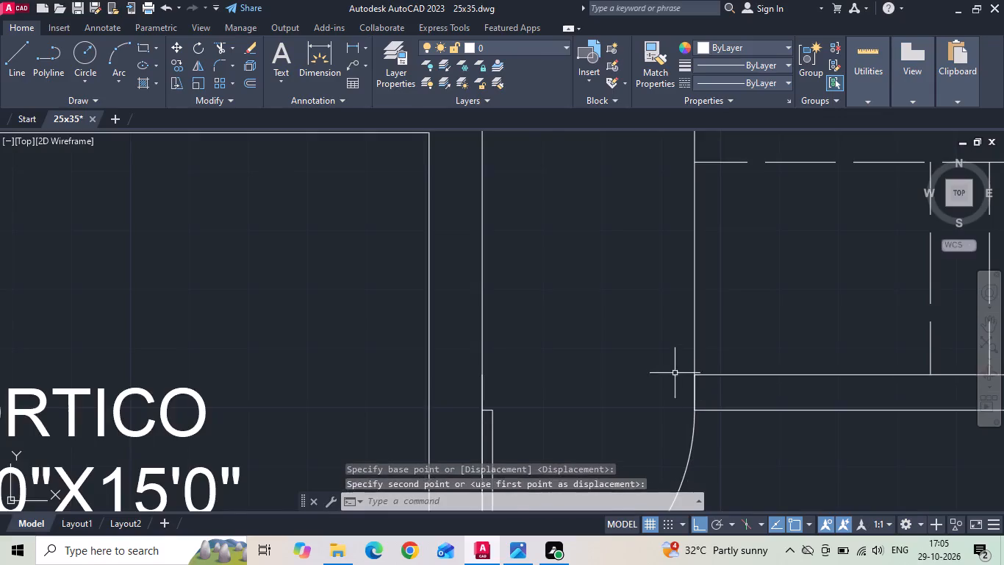
Save the drawing.
scroll(661, 366, "down", 4)
scroll(656, 360, "up", 1)
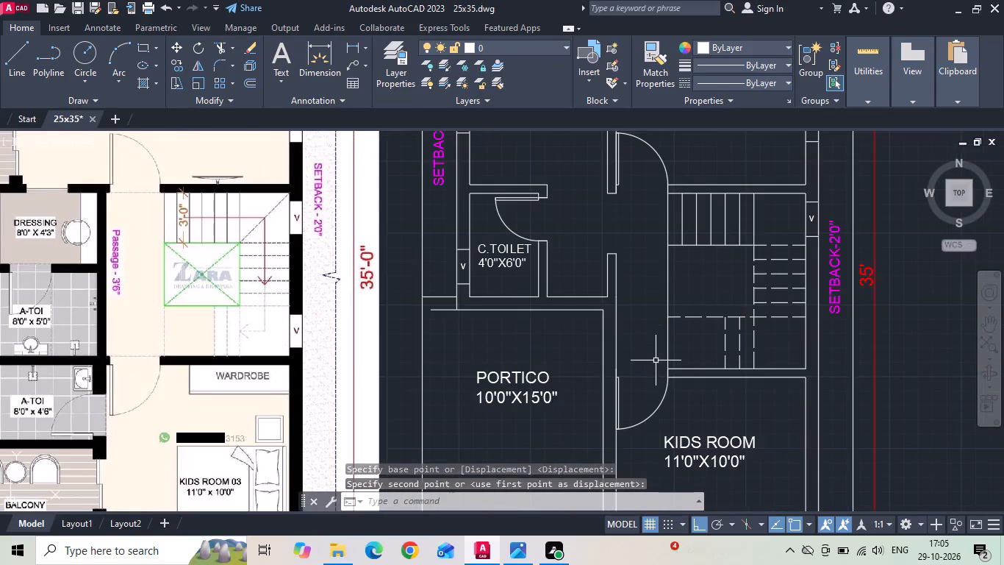
scroll(639, 380, "down", 1)
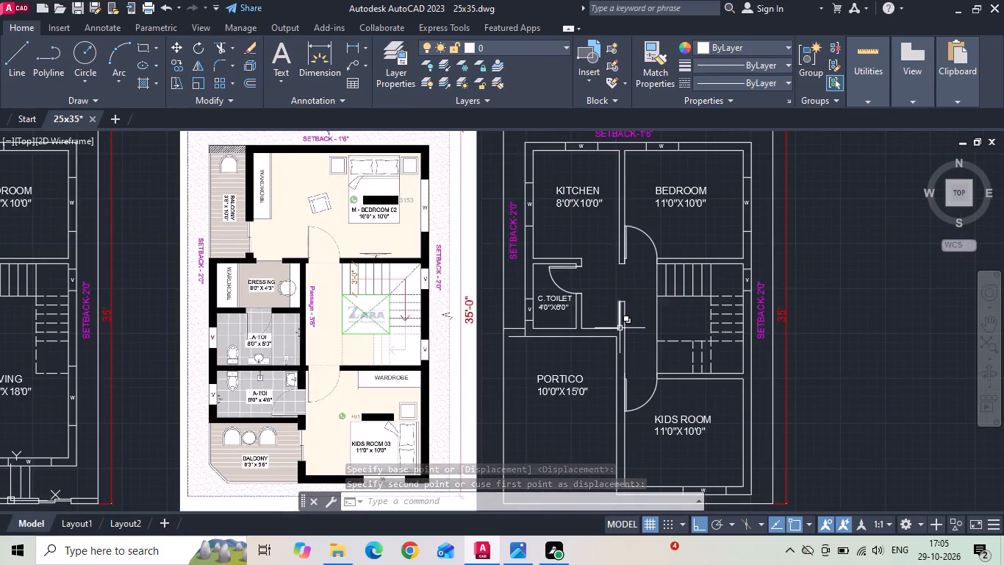
key("ctrl+s")
key("ctrl+s")
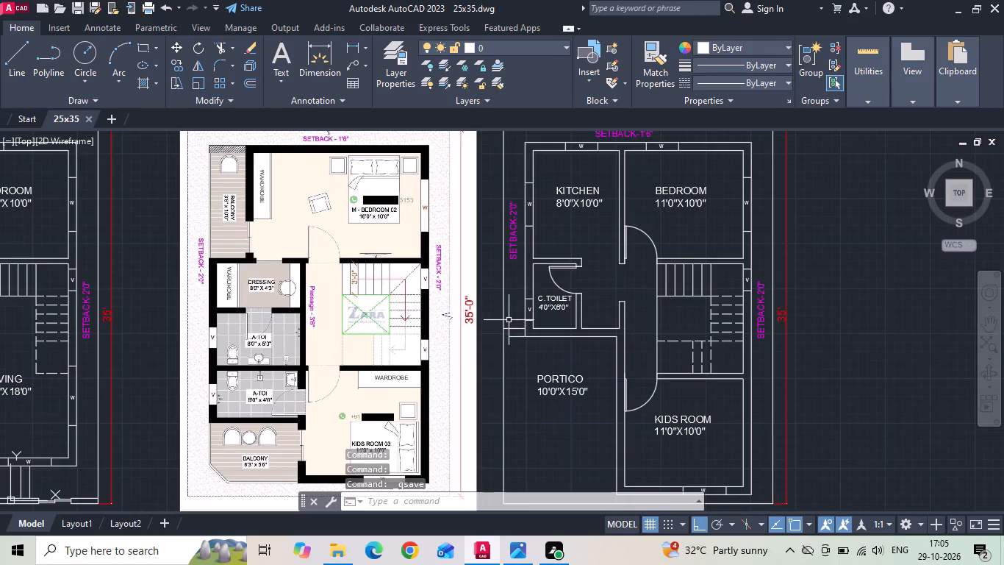
Trim the two leftover line stubs projecting west of the house wall at the portico's northwest corner.
scroll(507, 321, "up", 1)
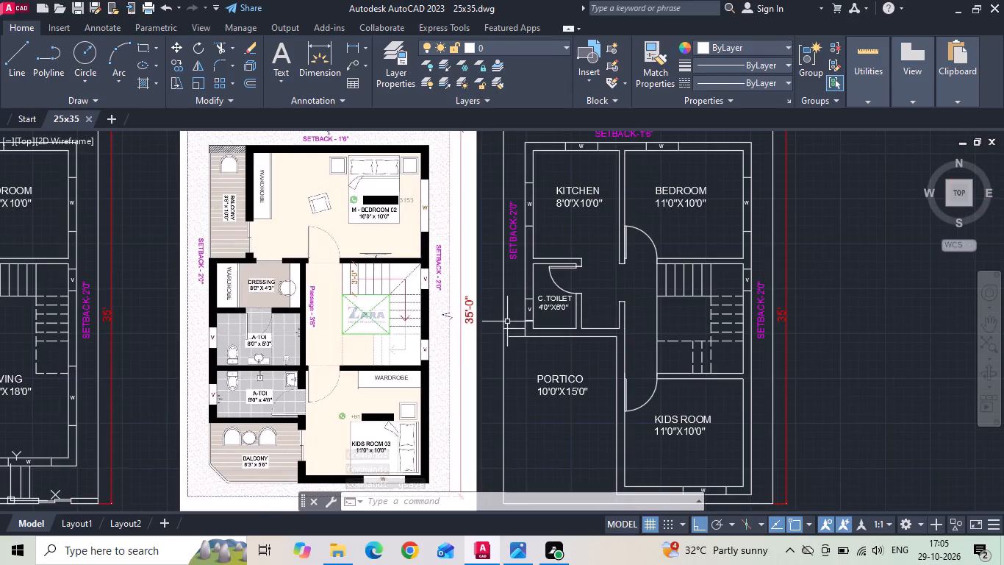
scroll(507, 321, "up", 1)
scroll(537, 285, "down", 1)
middle_click_drag(540, 383, 574, 303)
key("t")
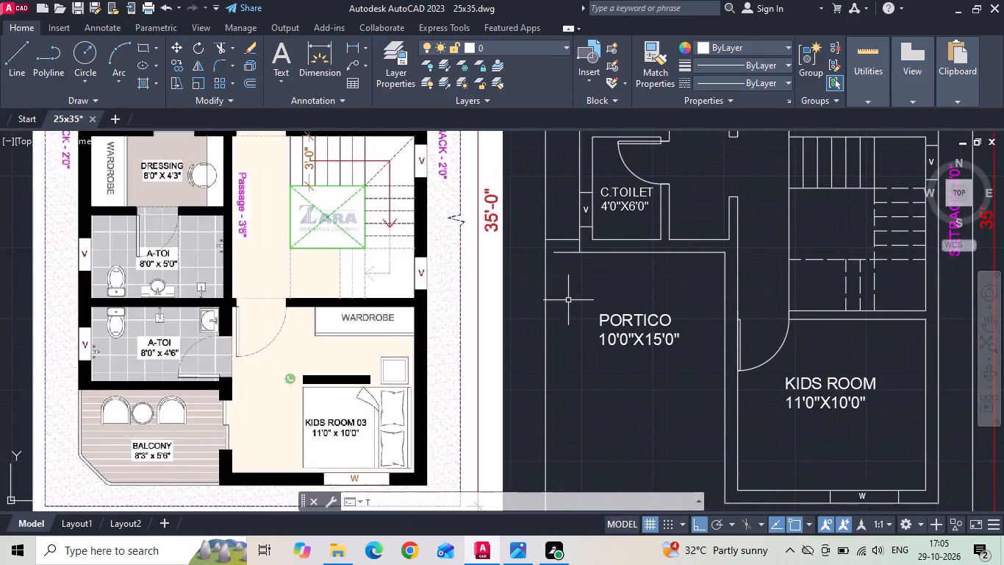
key("r")
key("space")
key("space")
left_click_drag(560, 283, 578, 216)
key("Escape")
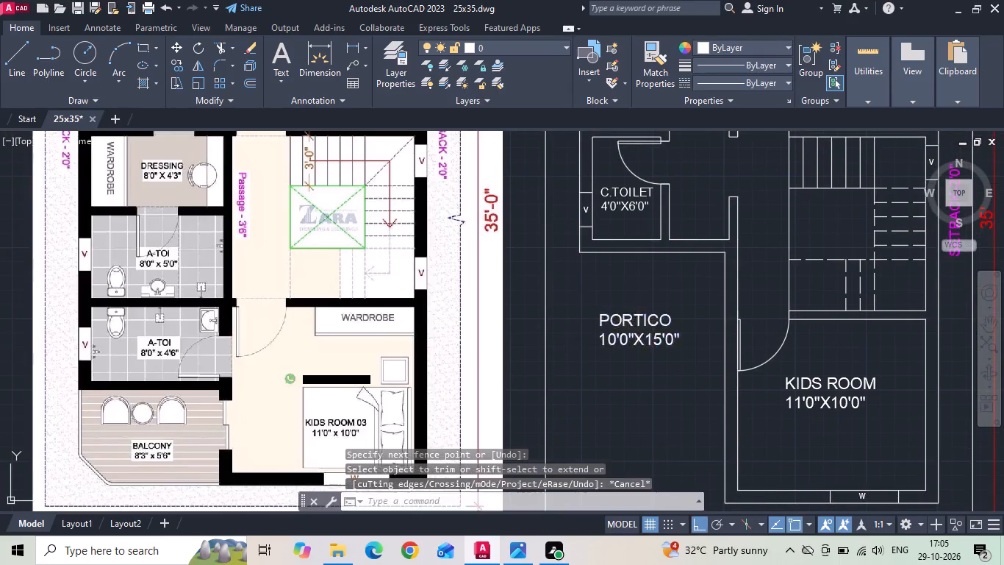
Erase the PORTICO 10'0"X15'0" label from the front area.
left_click(636, 321)
key("Delete")
Draw a rectangle around the open well enclosed by the staircase flights, from its northeast corner to its southwest corner.
scroll(637, 321, "down", 1)
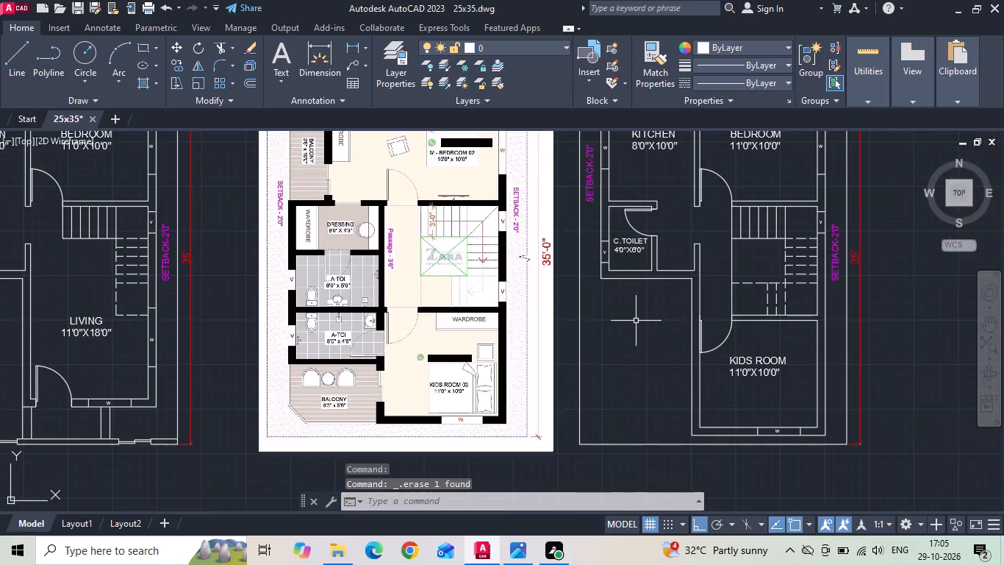
middle_click(635, 323)
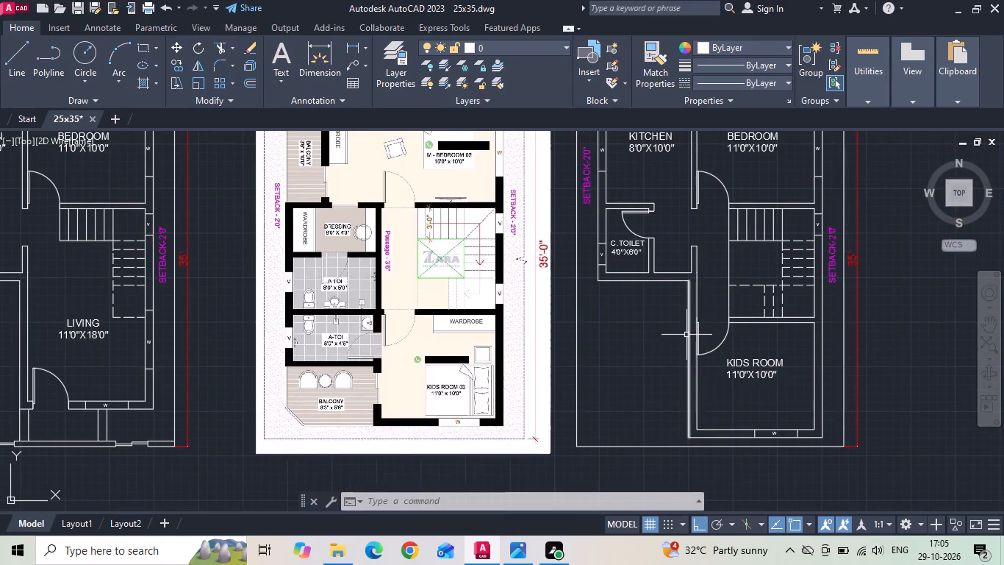
type("RE")
type("C")
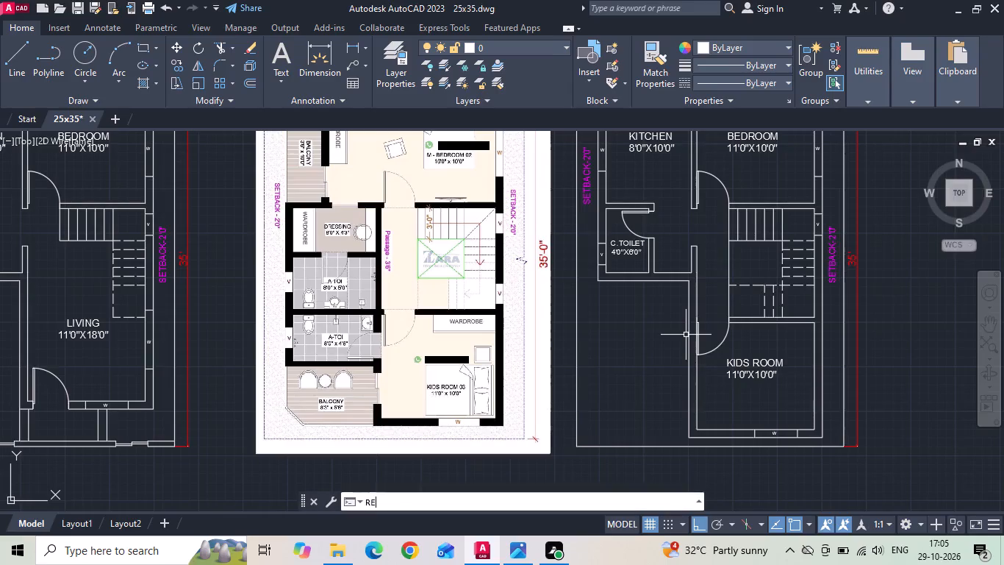
key("space")
scroll(786, 280, "up", 2)
middle_click_drag(778, 295, 781, 353)
scroll(781, 353, "down", 1)
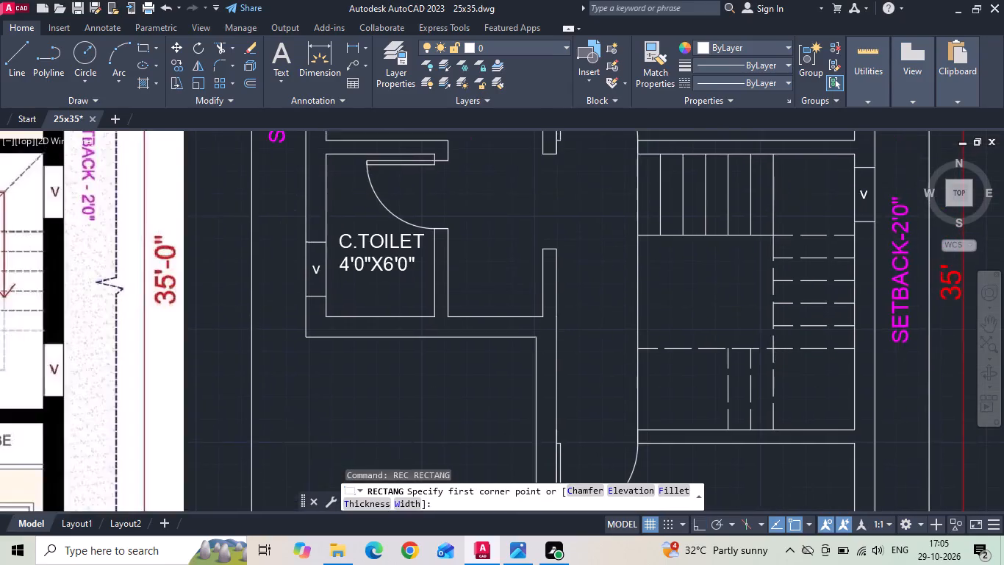
scroll(779, 329, "up", 1)
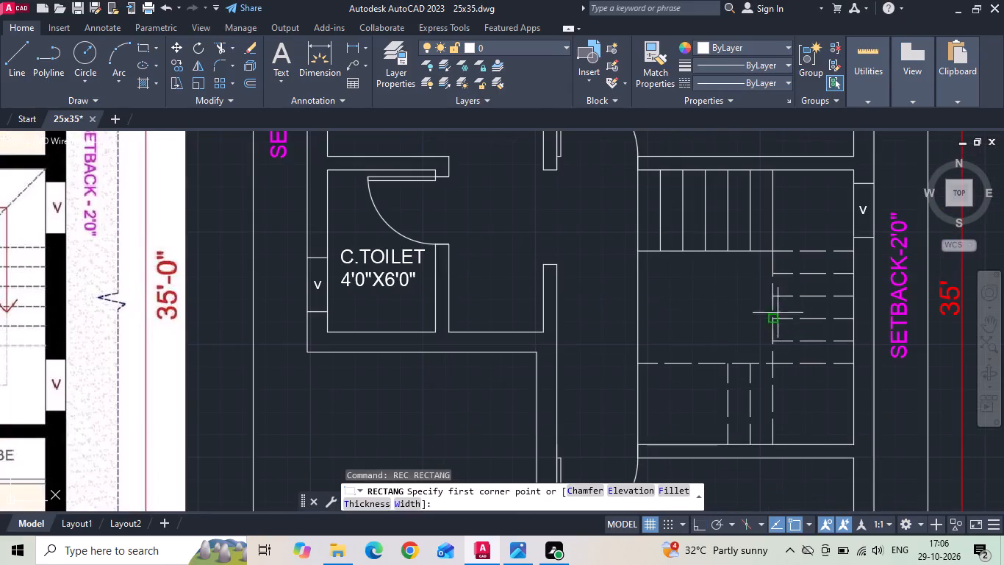
left_click(772, 249)
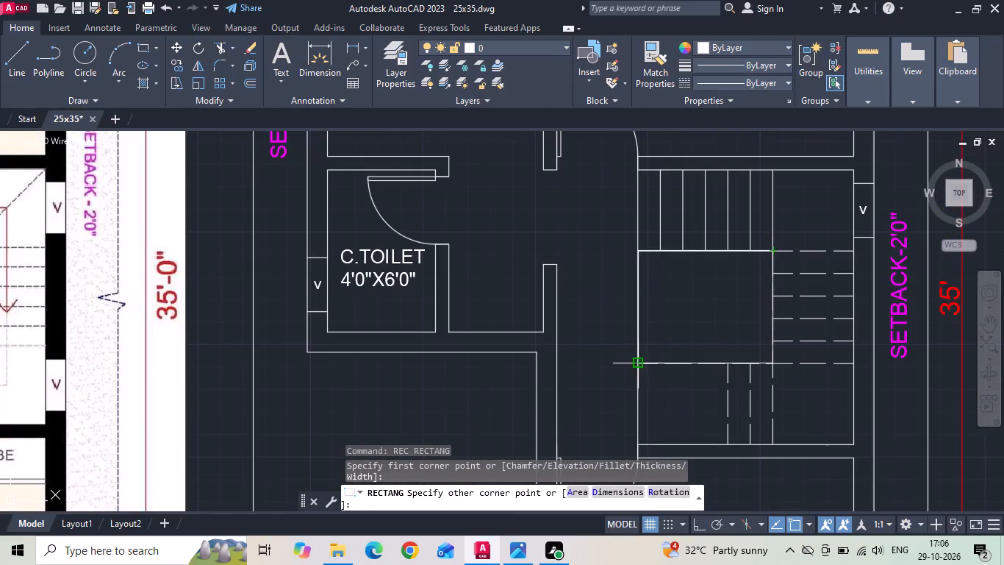
left_click(636, 365)
Offset the stairwell rectangle inward by 2 inches.
type("O 2")
key("space")
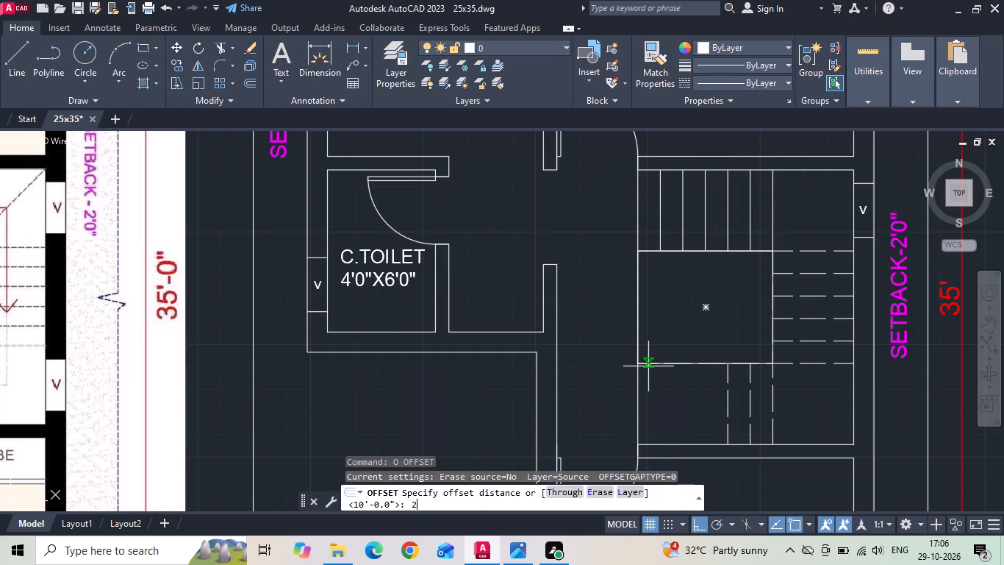
left_click(695, 361)
left_click(700, 338)
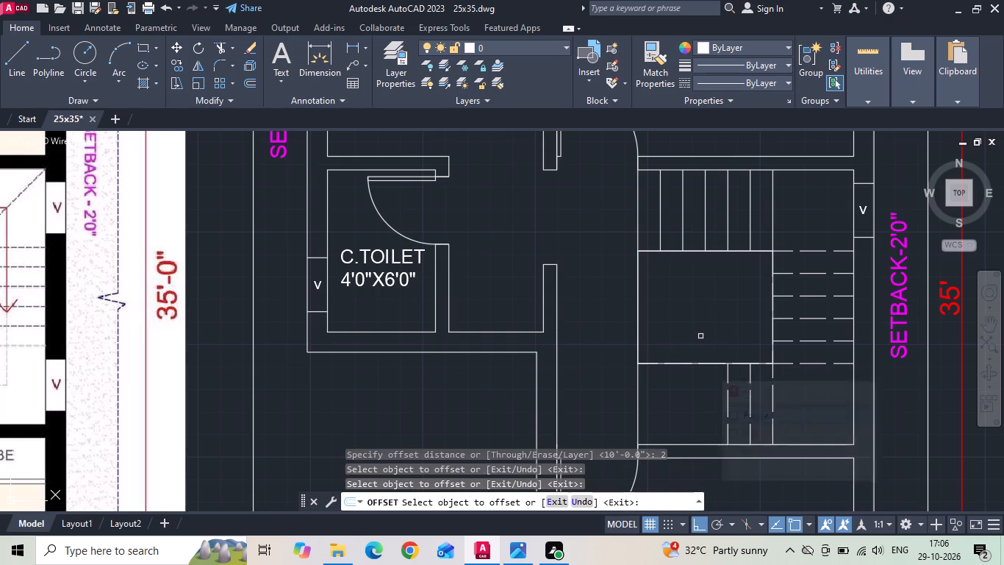
key("space")
type("O 2")
key("space")
left_click(676, 363)
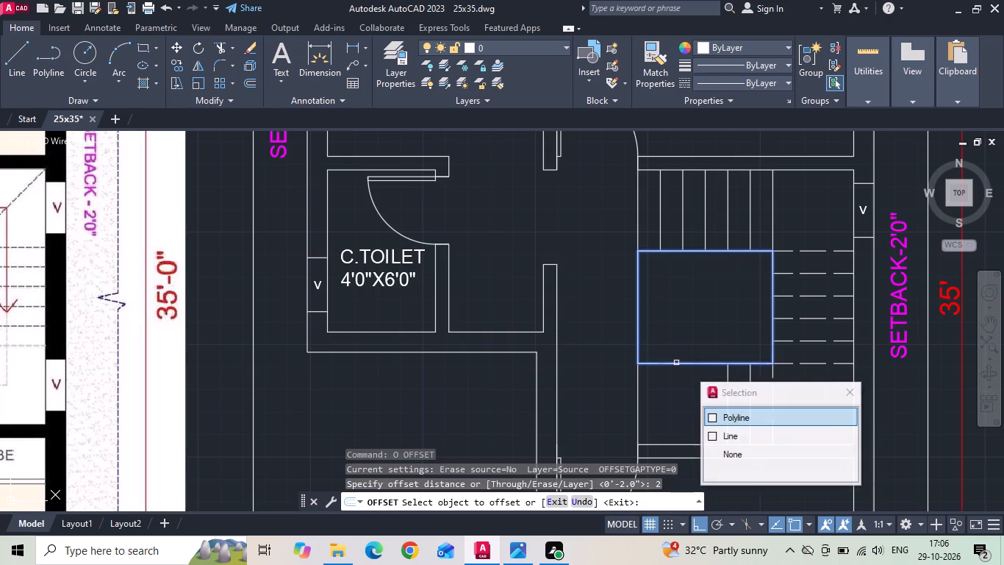
key("space")
left_click(676, 341)
key("Escape")
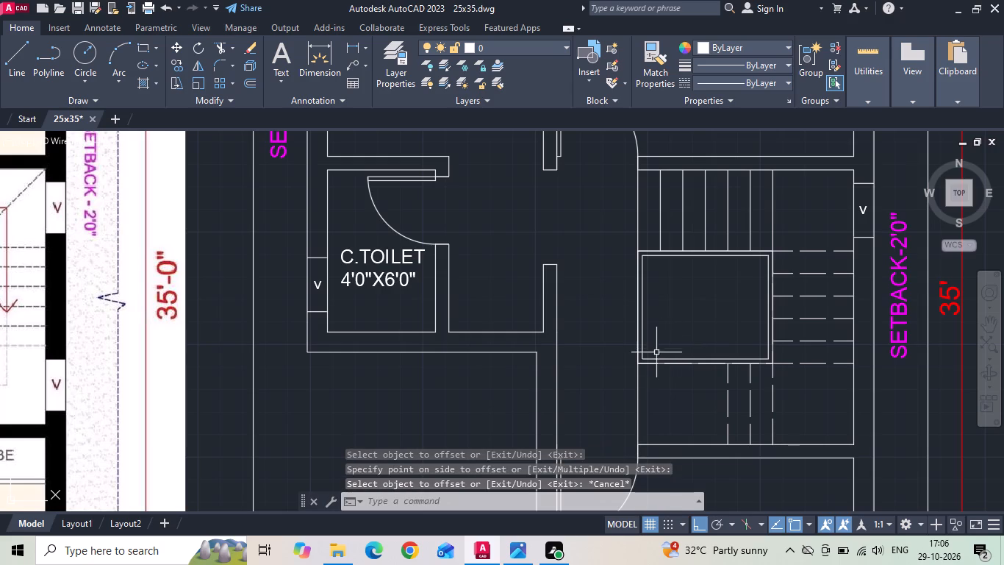
Change the colour of both stairwell rectangles to green.
scroll(654, 356, "up", 2)
left_click(650, 366)
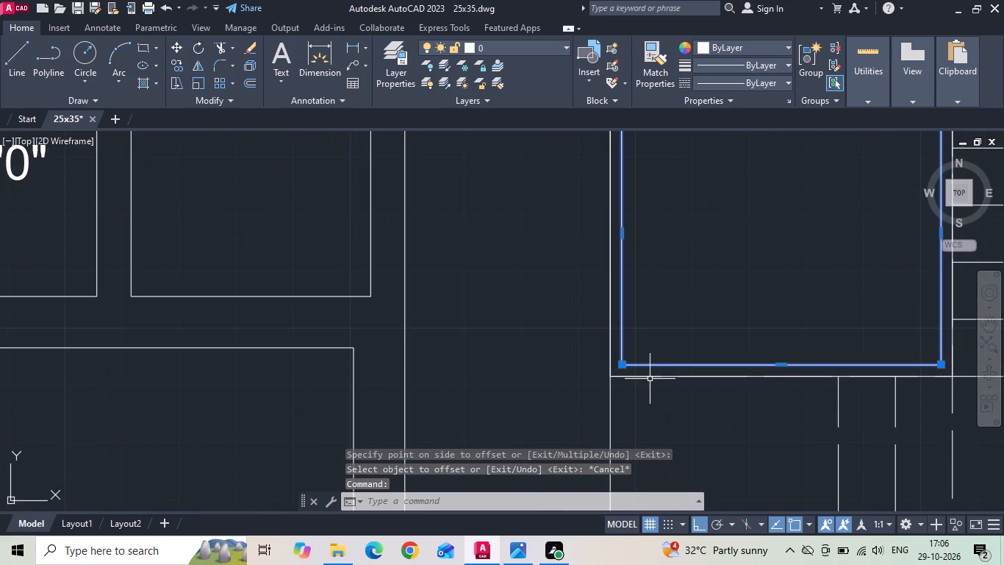
left_click(650, 376)
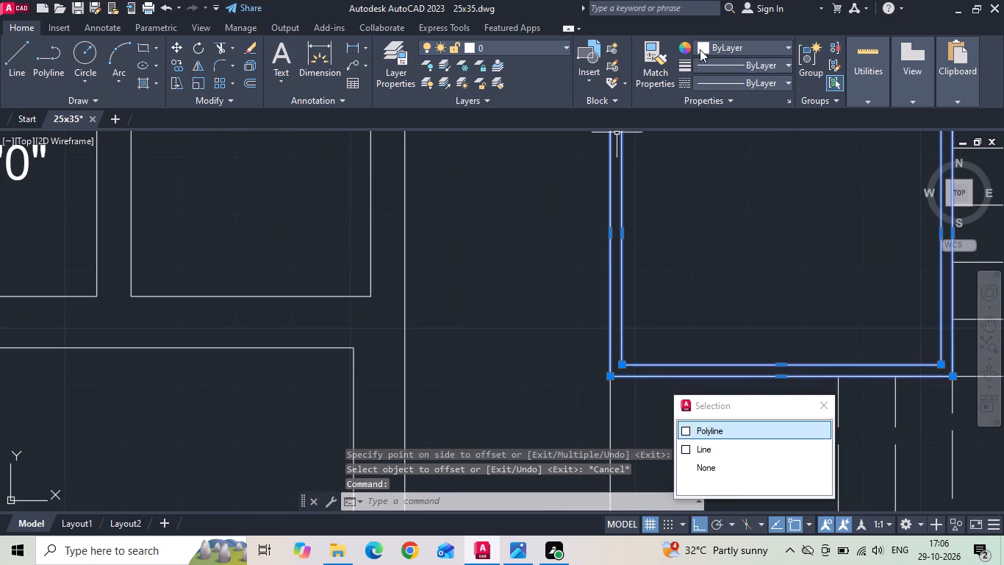
left_click(700, 49)
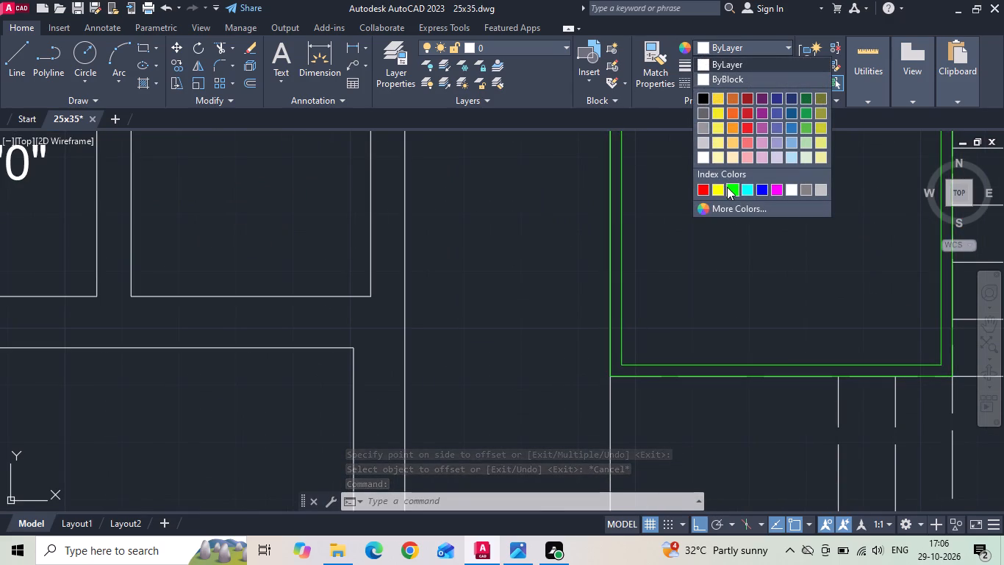
left_click(727, 187)
scroll(503, 364, "down", 2)
key("Escape")
Draw two crossing diagonal lines between the opposite corners of the inner stairwell rectangle.
key("l")
key("space")
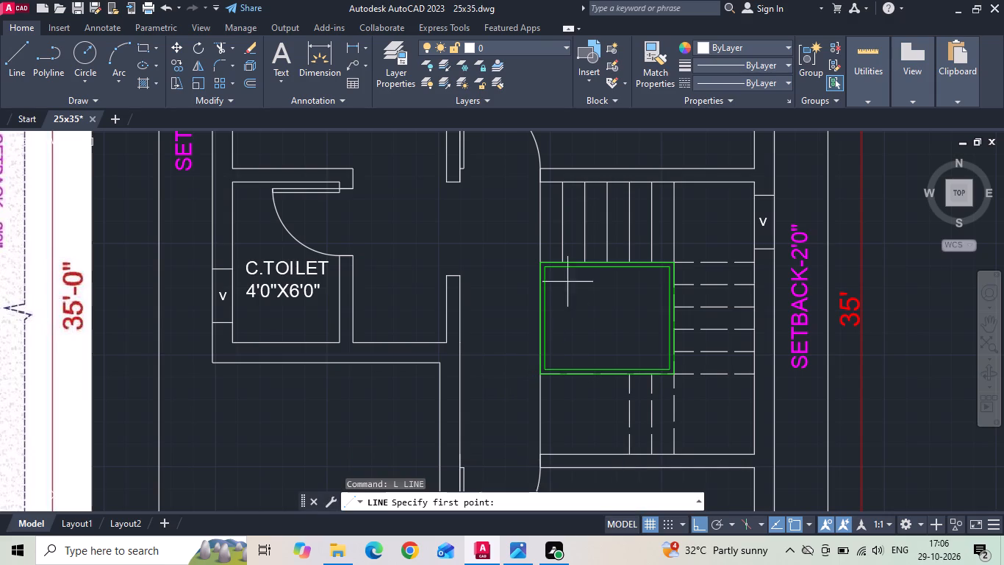
left_click(547, 268)
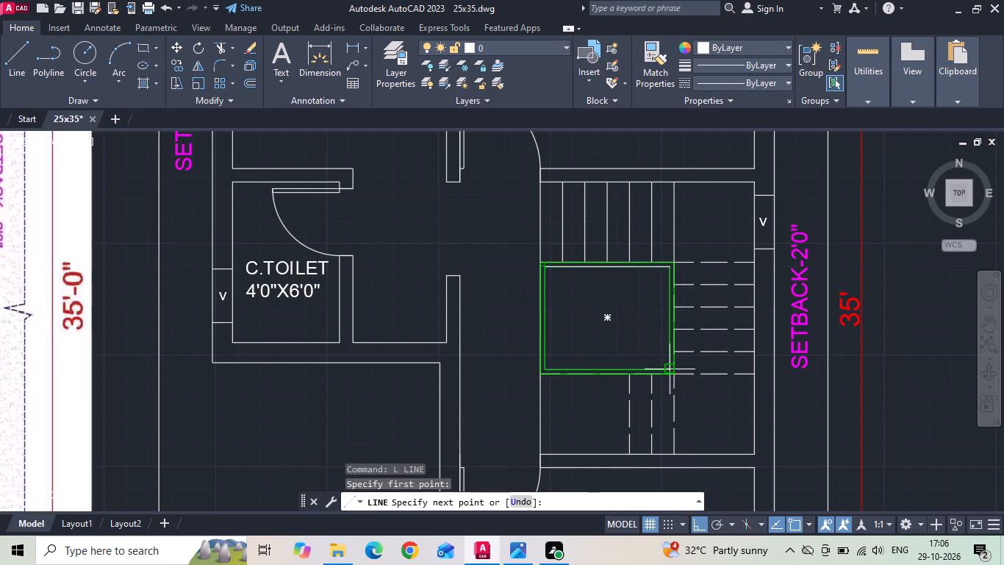
left_click(668, 366)
key("space")
key("space")
left_click(549, 371)
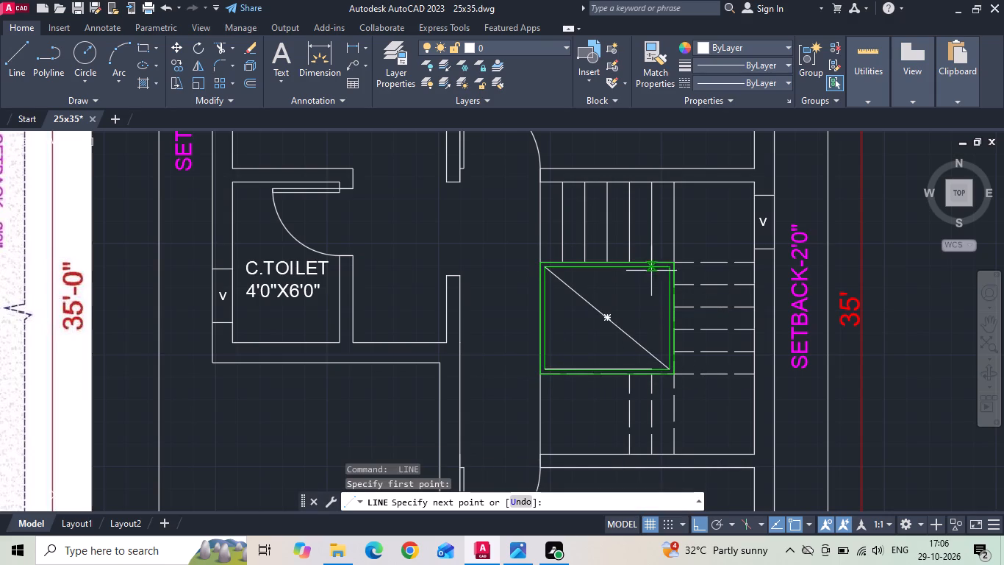
left_click(669, 263)
key("Escape")
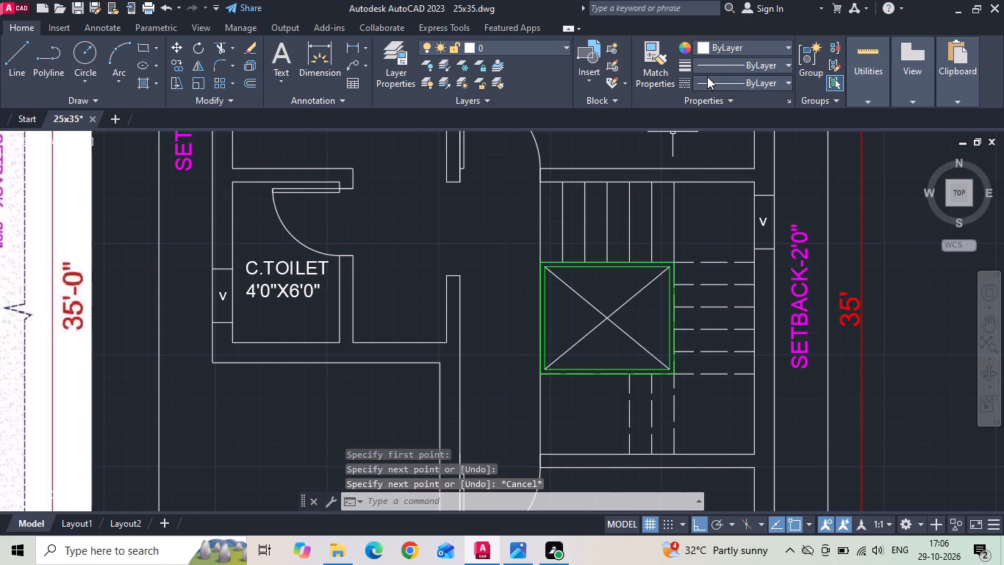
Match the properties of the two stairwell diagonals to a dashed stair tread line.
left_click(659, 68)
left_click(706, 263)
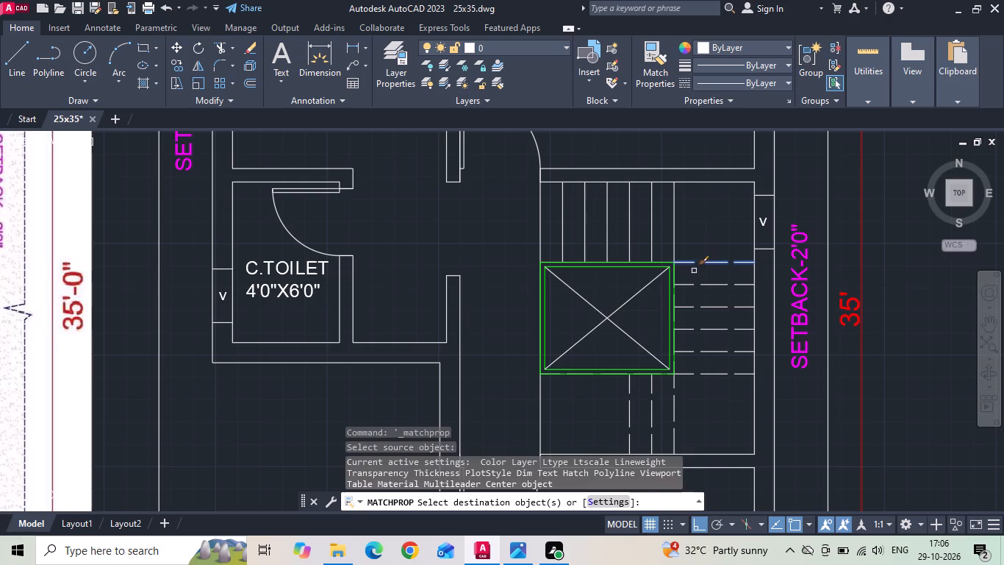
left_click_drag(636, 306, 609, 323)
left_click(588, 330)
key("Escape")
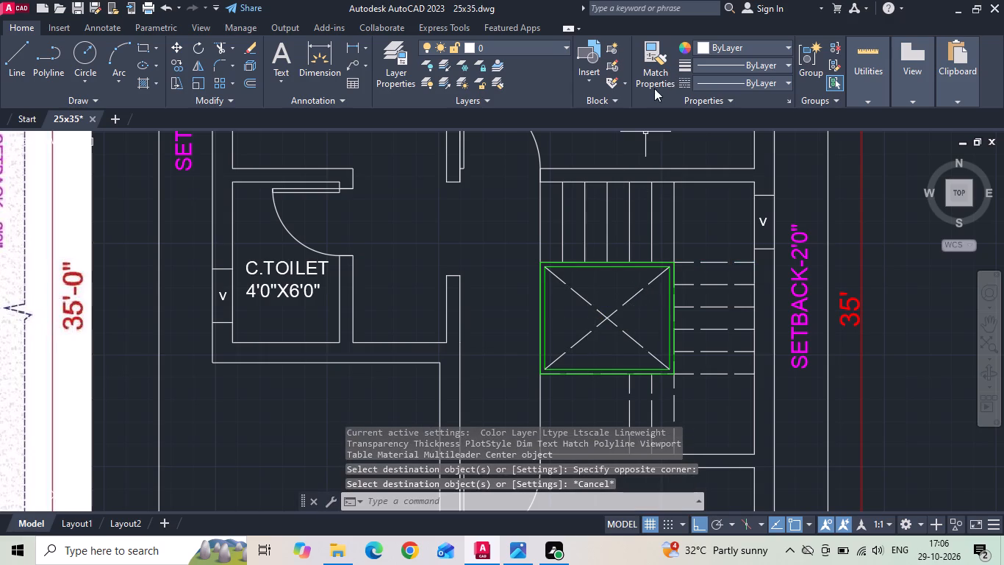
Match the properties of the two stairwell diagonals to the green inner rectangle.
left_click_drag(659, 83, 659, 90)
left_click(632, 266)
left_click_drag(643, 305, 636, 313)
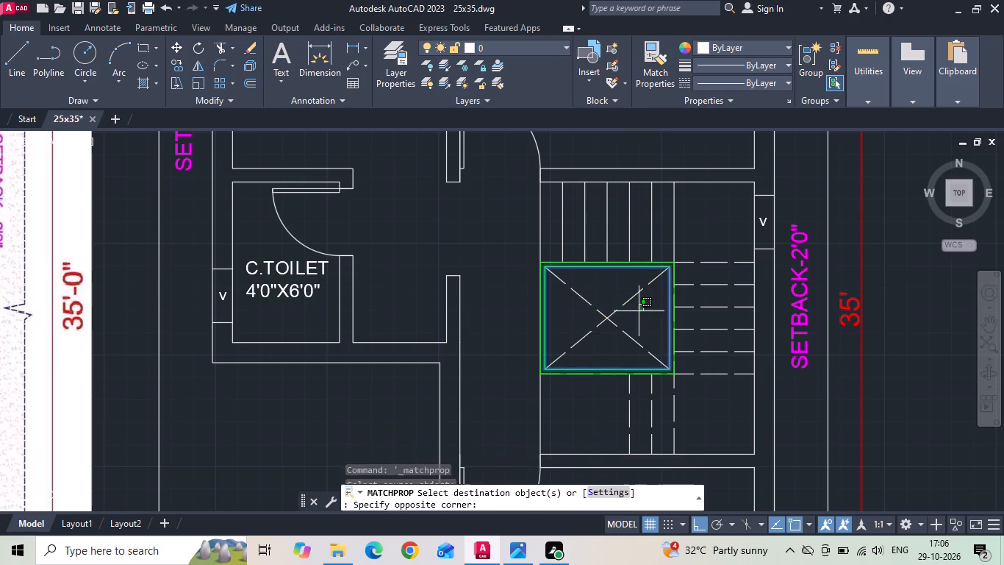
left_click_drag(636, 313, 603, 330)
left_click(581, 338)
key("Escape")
Match the two stairwell diagonals to a dashed stair tread line again to give them the dashed linetype.
left_click(661, 74)
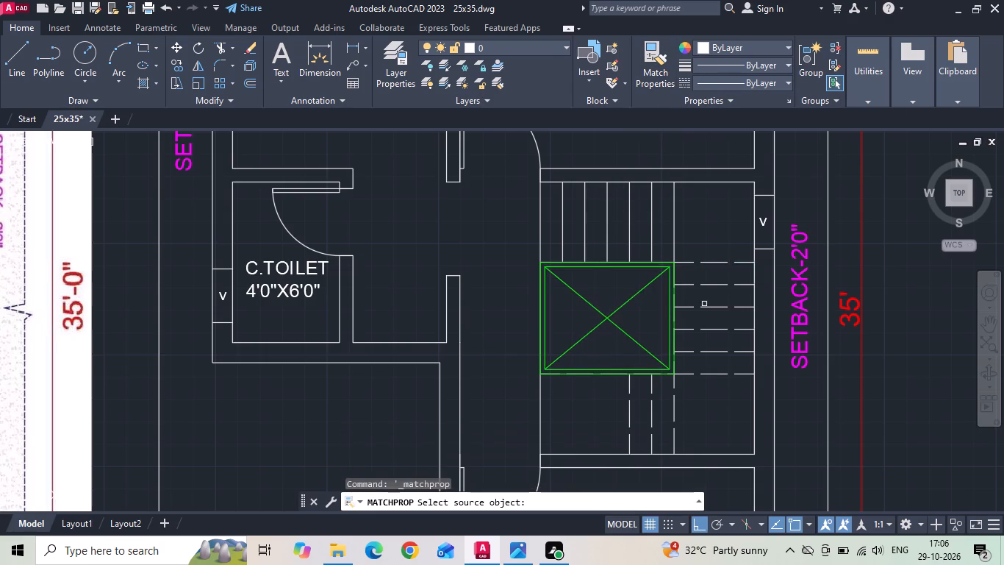
left_click(707, 308)
left_click_drag(645, 318, 612, 326)
left_click(551, 329)
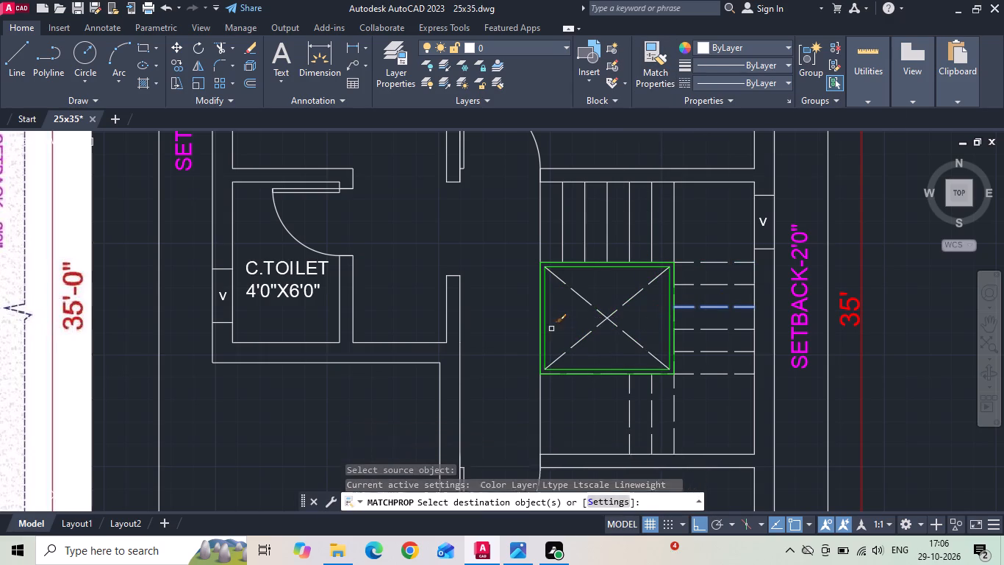
key("Escape")
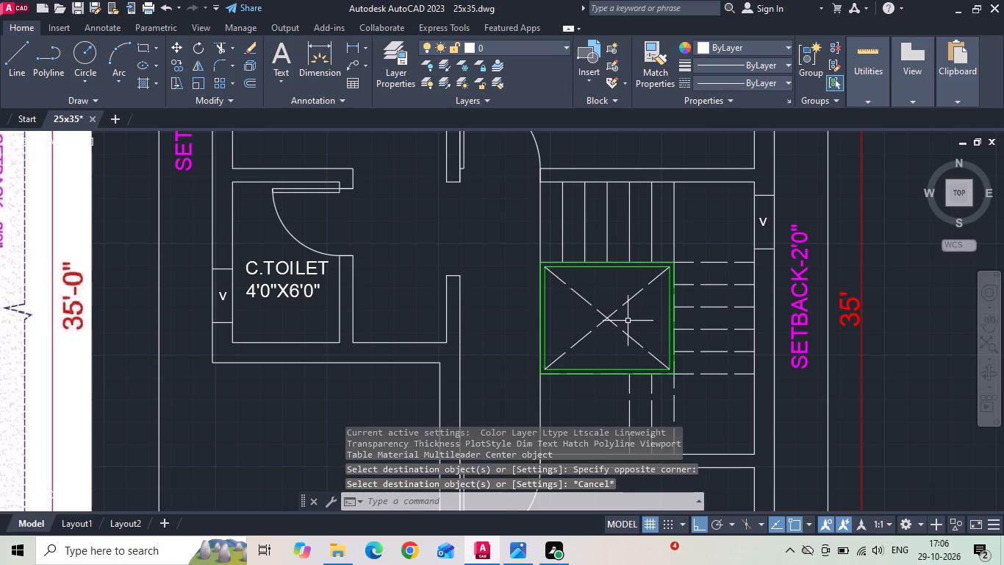
Change the colour of the two dashed stairwell diagonals to green.
left_click(628, 319)
left_click(595, 296)
left_click(700, 47)
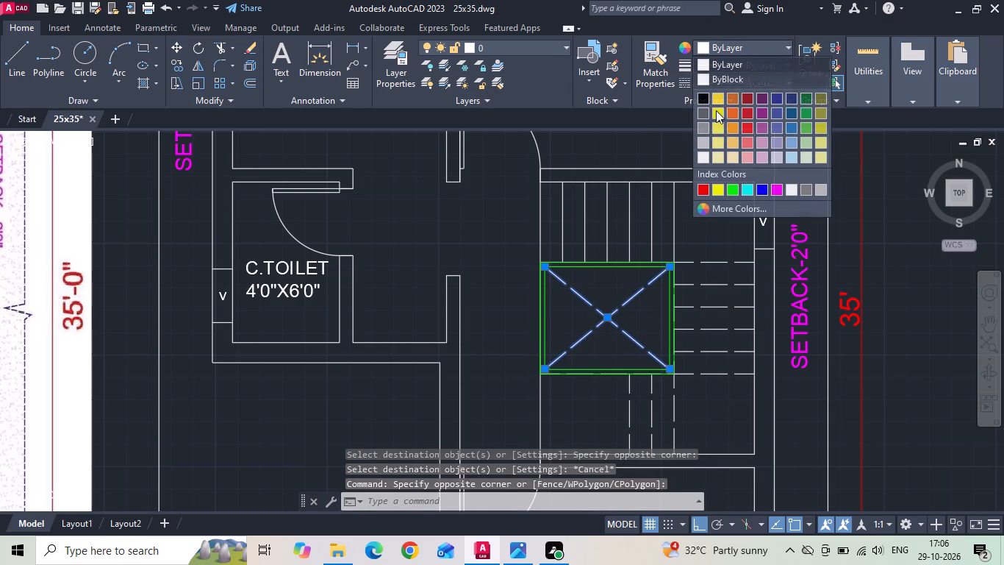
left_click(736, 189)
Set the linetype scale of the two green stairwell diagonals to 0.3, after trying 0.1.
right_click(647, 294)
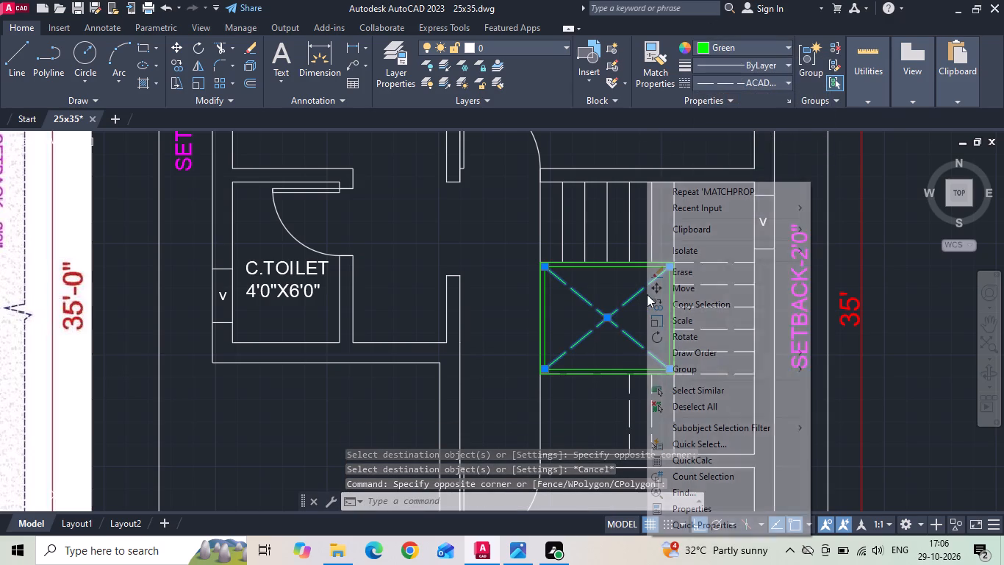
left_click(678, 511)
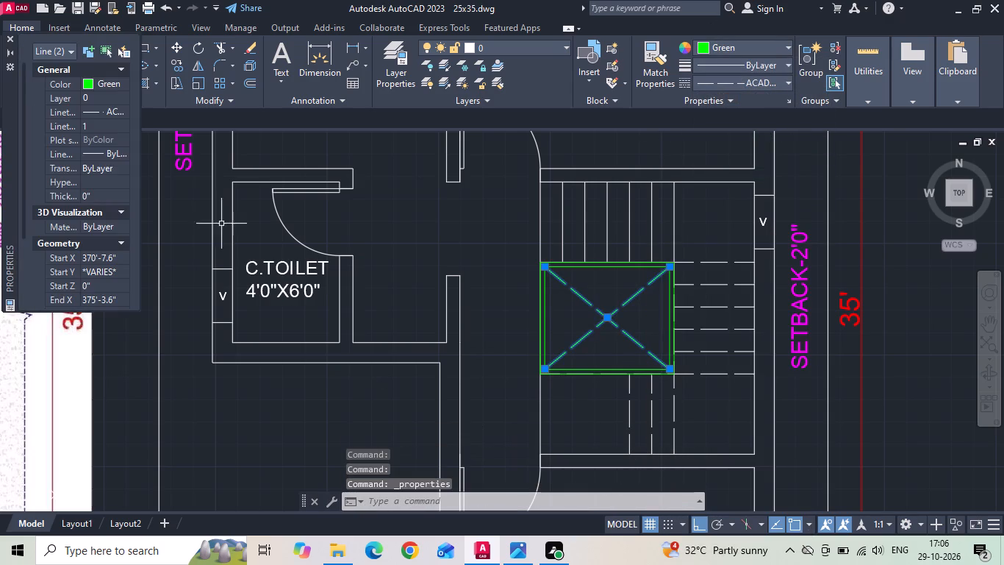
left_click(90, 127)
type(".1")
key("Return")
left_click(91, 126)
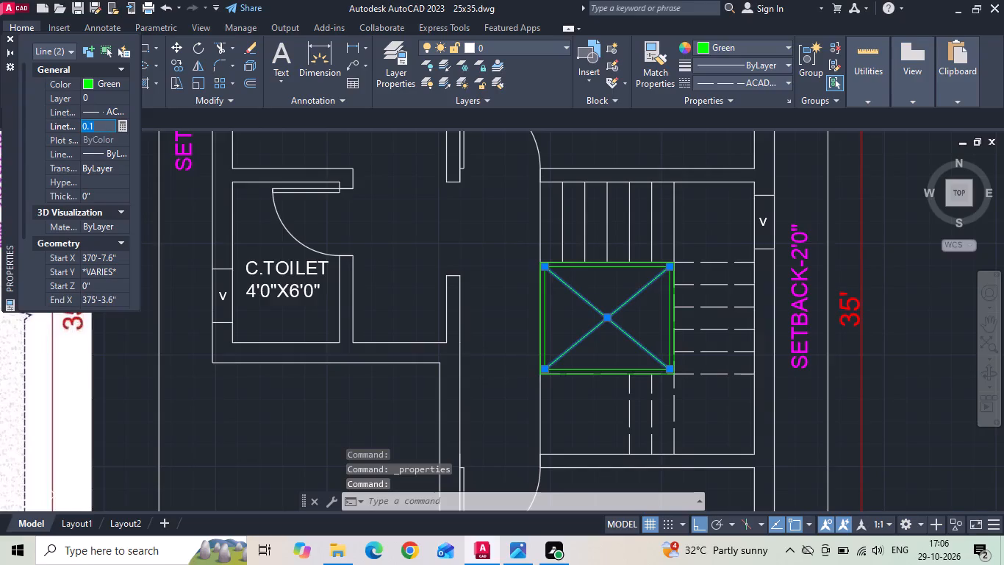
type(".3")
key("Return")
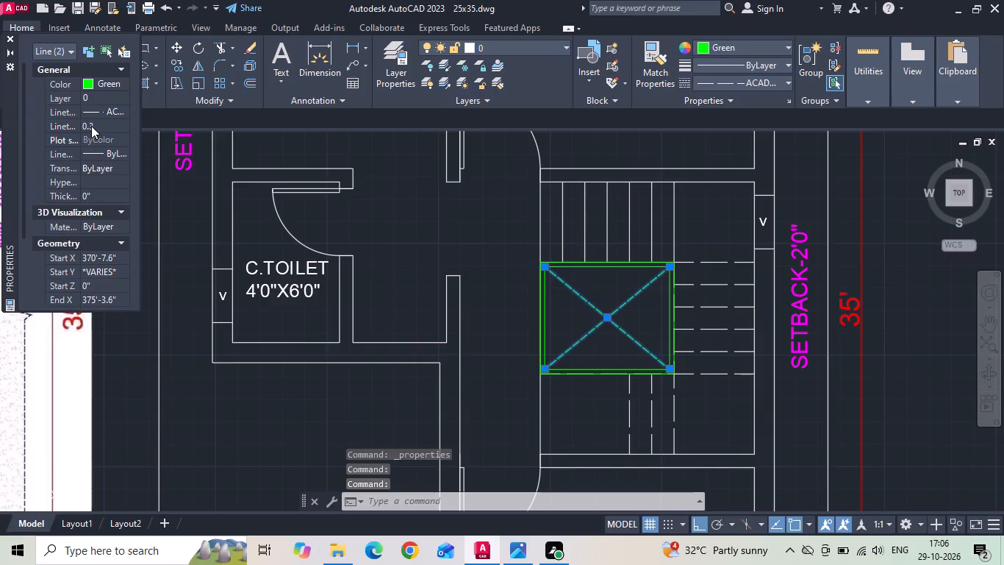
key("Escape")
key("Escape")
Copy the green double rectangle and dashed diagonals of the first floor stairwell onto the matching stairwell corner in the ground floor plan.
scroll(479, 255, "down", 3)
middle_click_drag(569, 300, 626, 300)
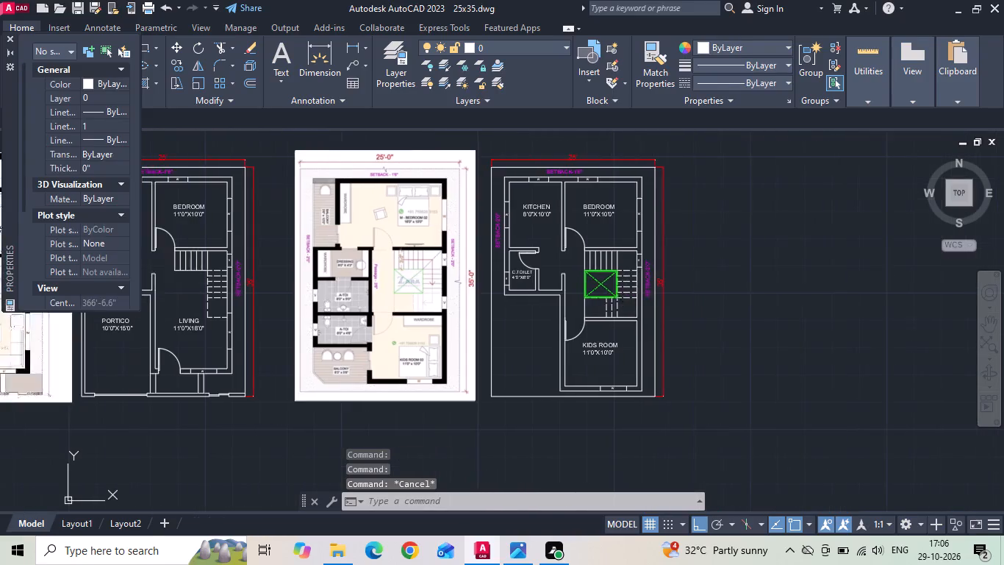
scroll(622, 299, "up", 3)
scroll(559, 279, "up", 1)
left_click_drag(587, 199, 539, 229)
left_click(459, 244)
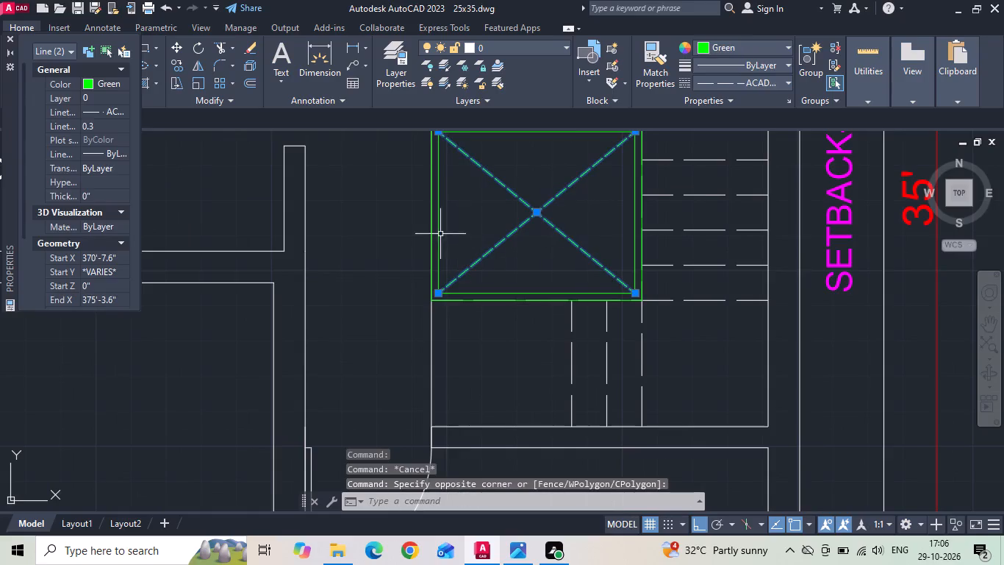
left_click(438, 214)
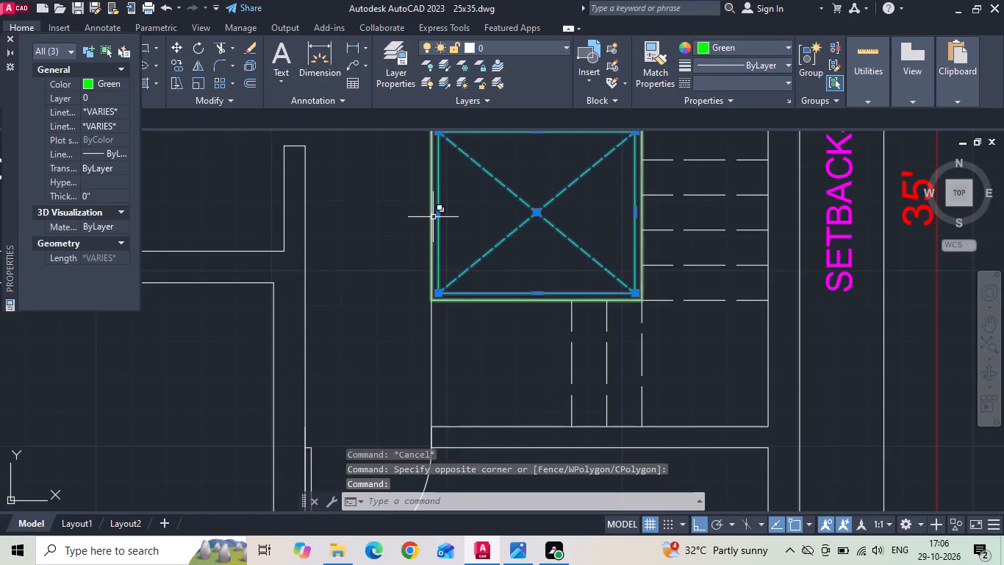
left_click(433, 217)
right_click(420, 218)
left_click(455, 308)
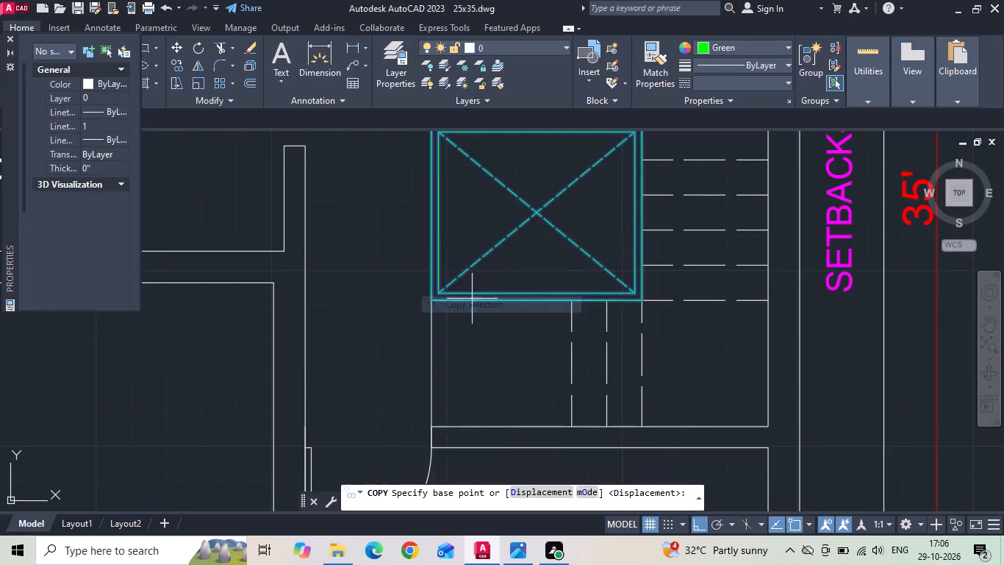
middle_click_drag(536, 255, 544, 360)
left_click_drag(649, 230, 656, 232)
scroll(722, 266, "down", 4)
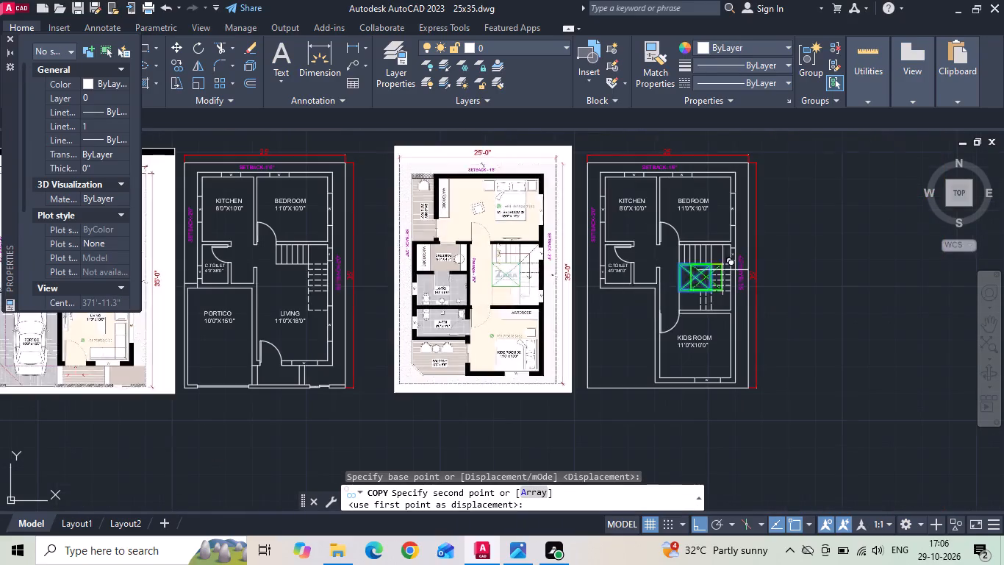
scroll(251, 246, "up", 3)
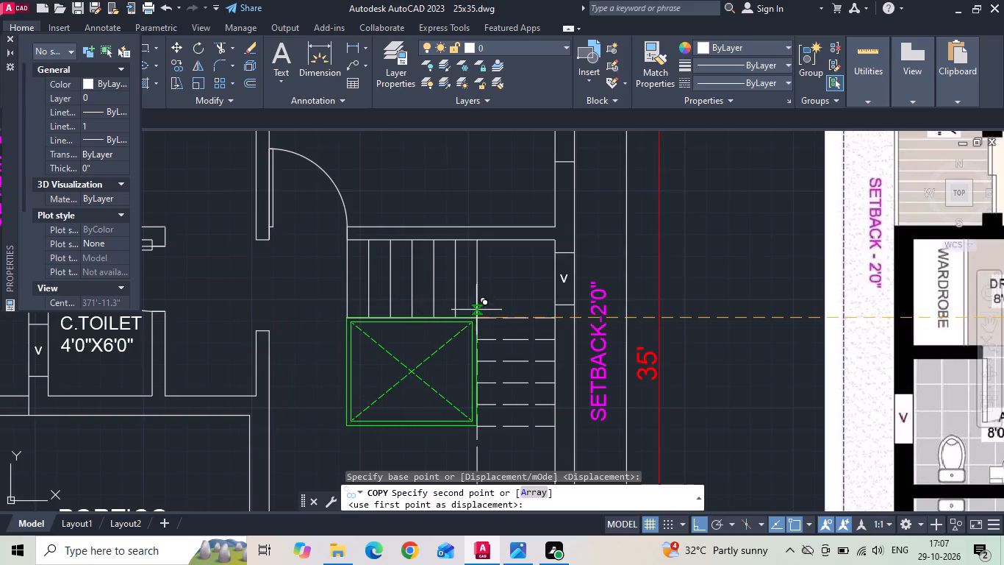
left_click(476, 320)
key("Escape")
Save the drawing.
key("ctrl+s")
key("ctrl+s")
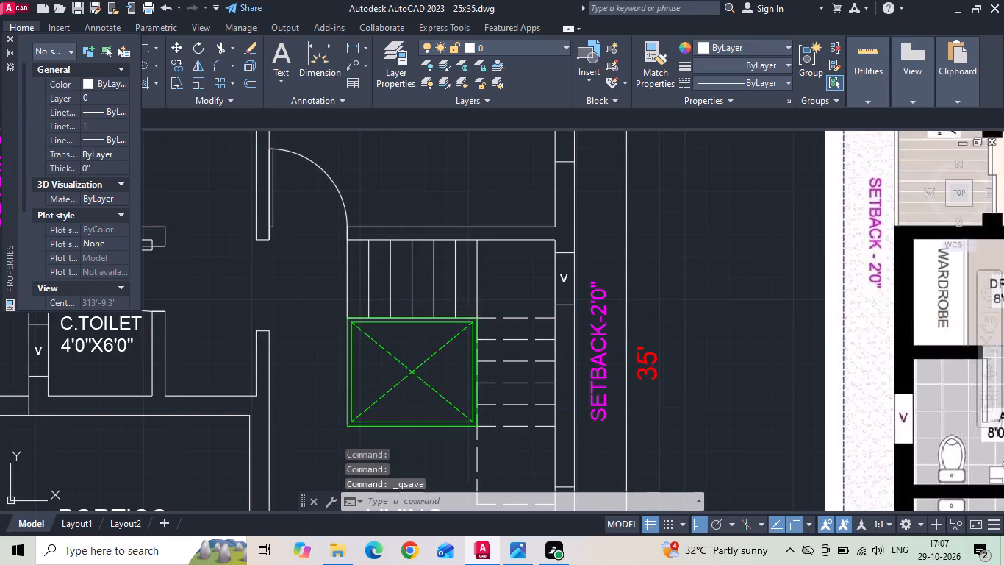
Delete the KITCHEN label and the kitchen's side-wall and top-wall windows from the first floor plan.
scroll(469, 291, "down", 3)
scroll(769, 358, "up", 1)
middle_click_drag(819, 304, 605, 312)
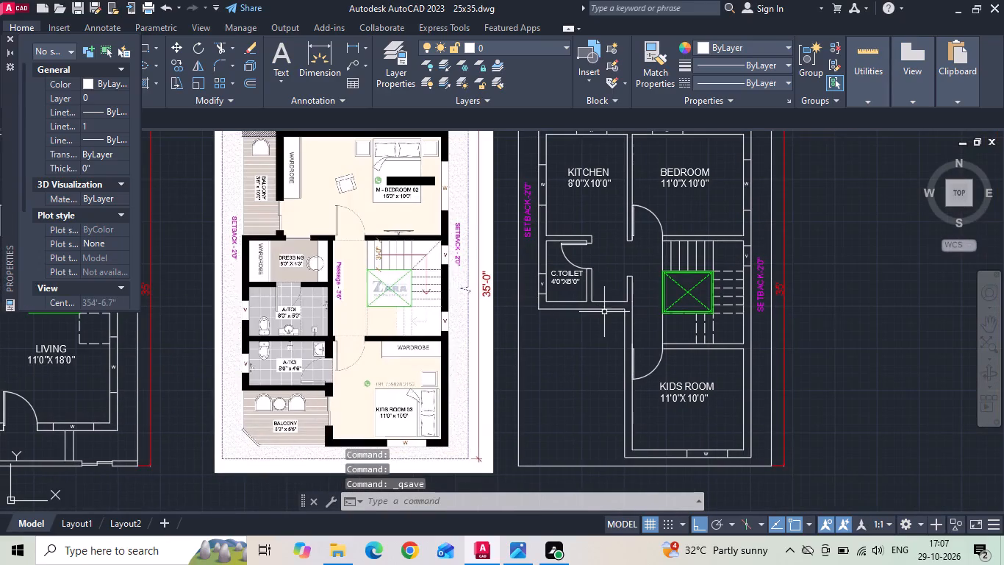
middle_click_drag(590, 252, 590, 255)
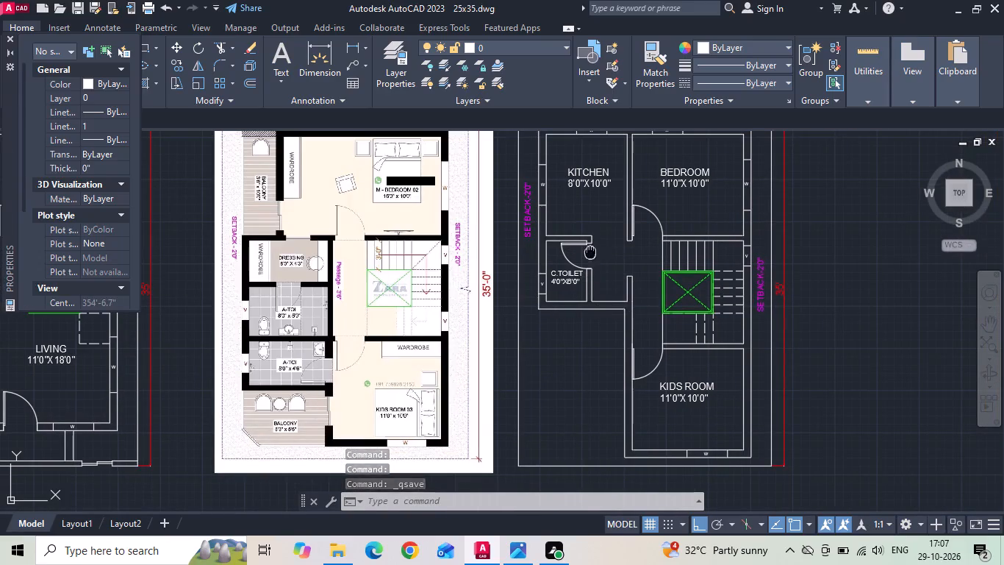
middle_click_drag(590, 255, 608, 310)
scroll(608, 310, "up", 1)
scroll(608, 318, "down", 1)
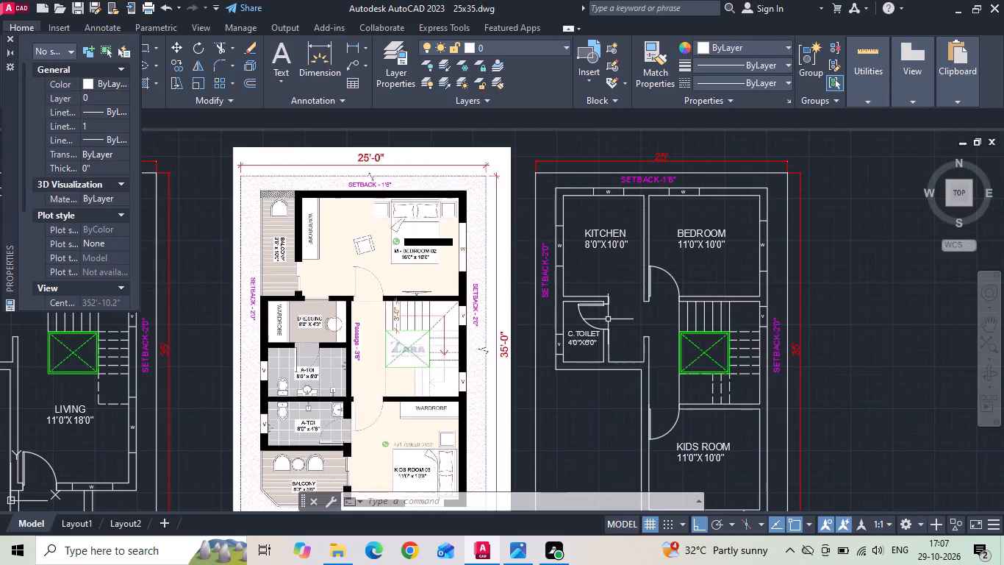
left_click_drag(551, 271, 551, 270)
left_click_drag(551, 270, 554, 265)
left_click(574, 219)
key("Delete")
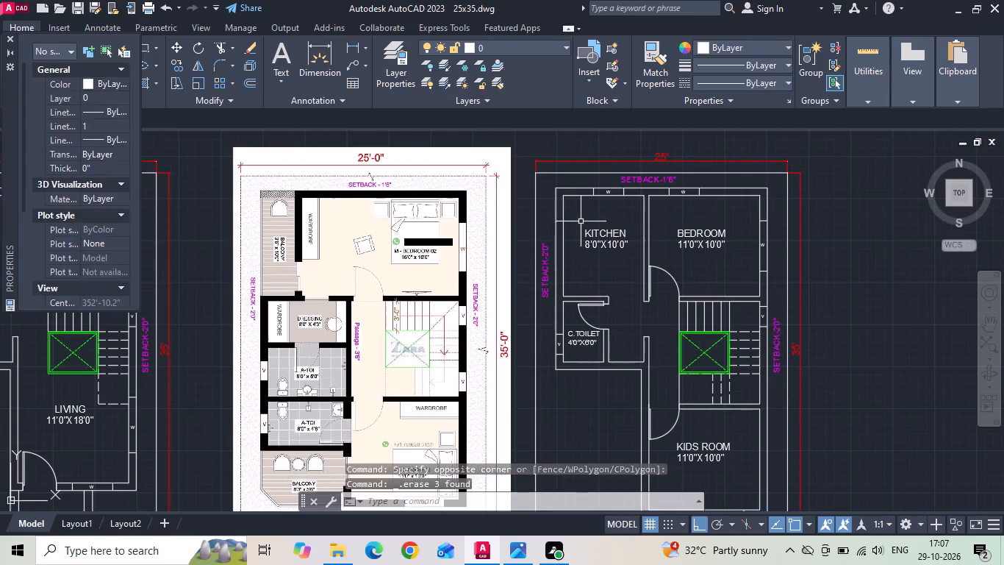
left_click(591, 235)
key("Delete")
left_click(581, 204)
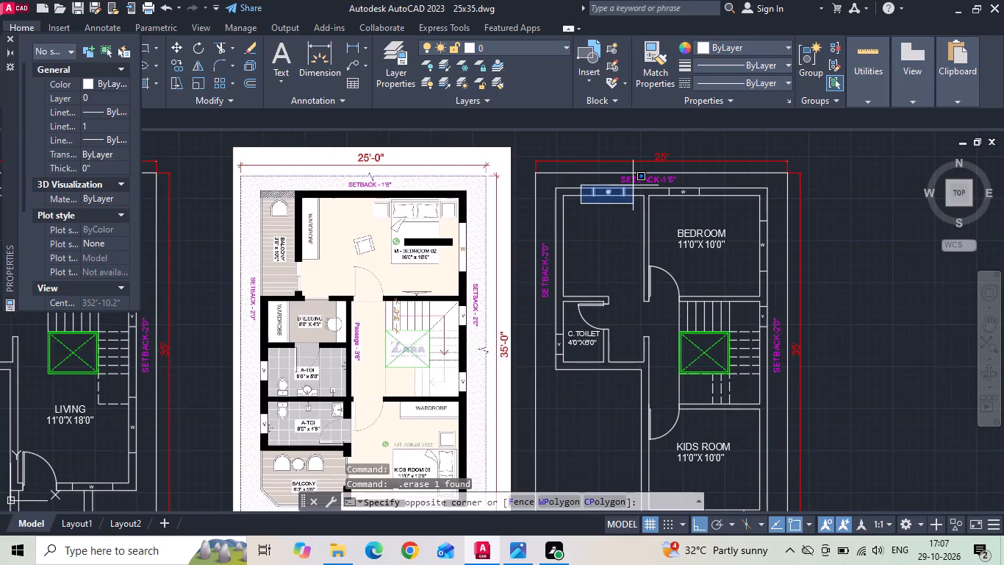
left_click(634, 184)
key("Delete")
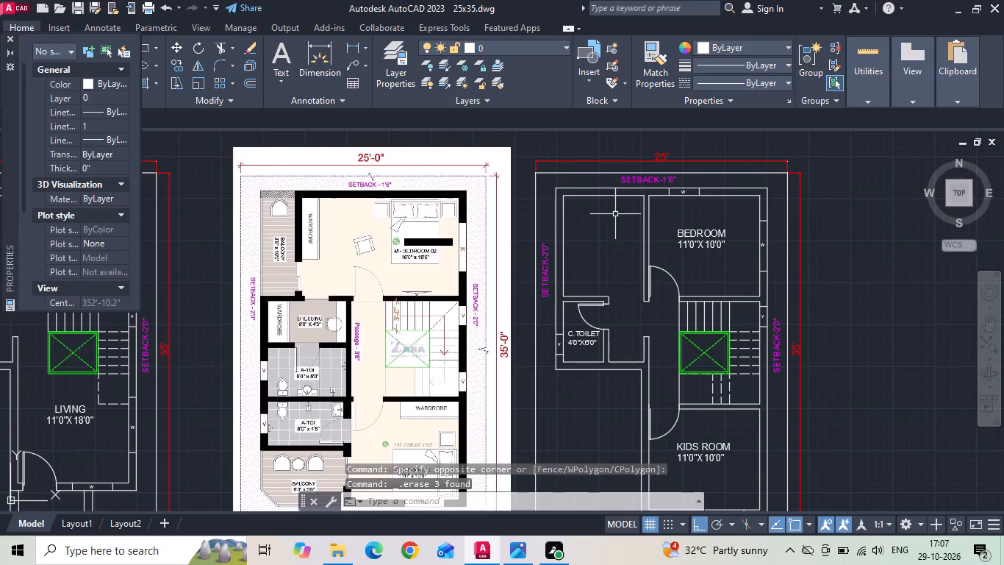
Offset the bedroom's right inner wall line 16' inward across the former kitchen.
scroll(499, 257, "up", 1)
scroll(498, 257, "down", 1)
type("O 16'")
key("Return")
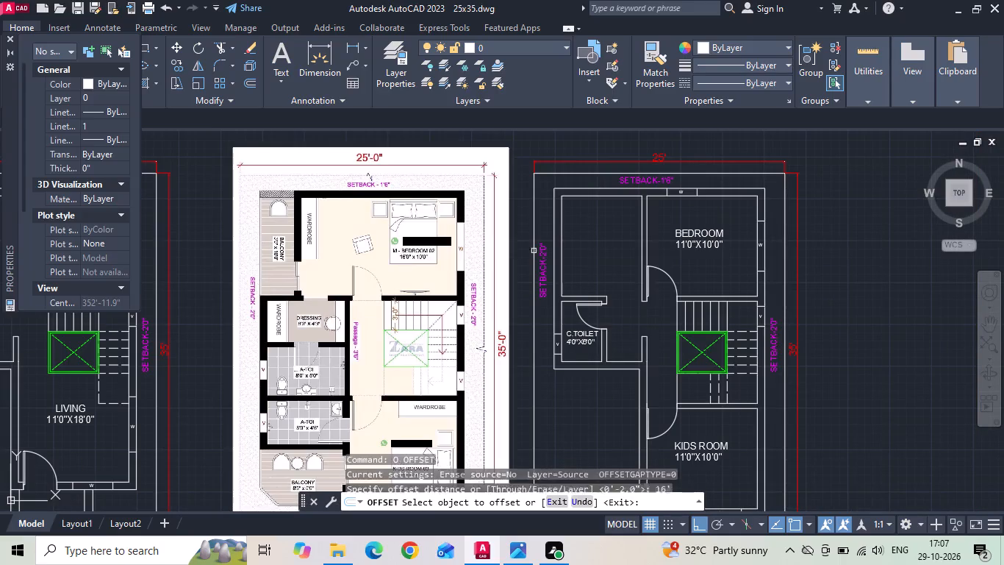
left_click(757, 231)
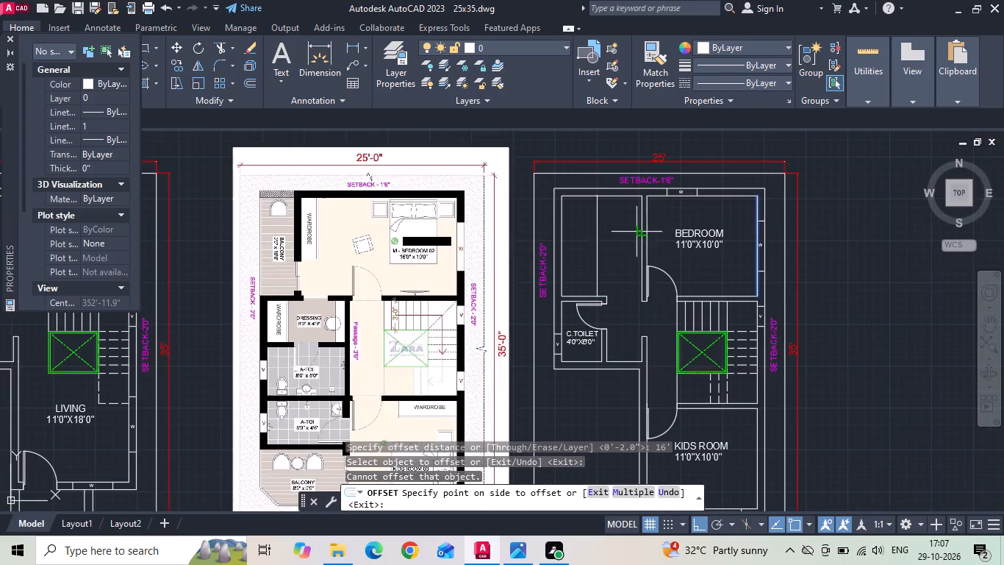
left_click(617, 233)
key("Escape")
Offset the new vertical wall line 9" toward the left outer wall to give the wall its thickness.
key("o")
key("space")
type("9")
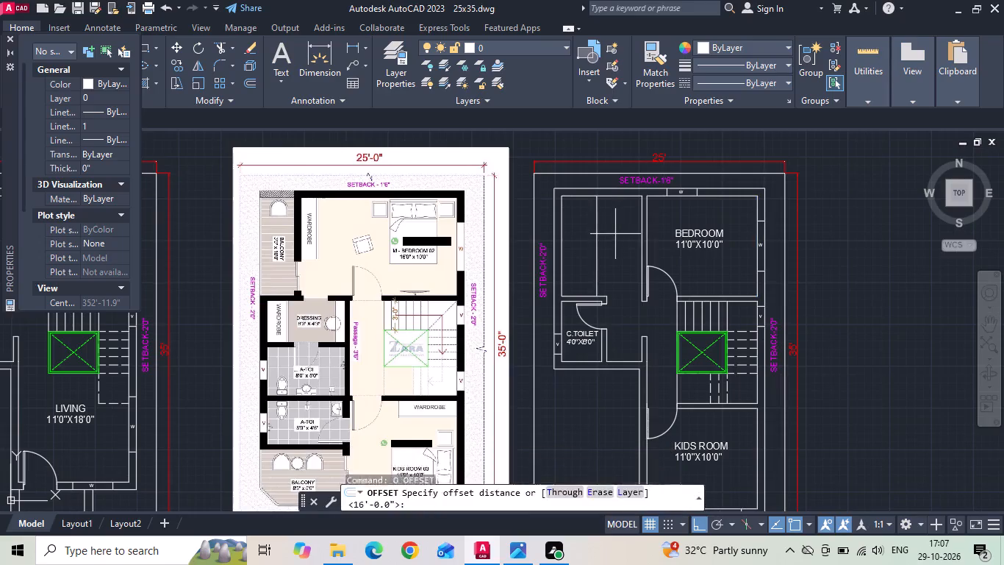
key("space")
left_click(595, 221)
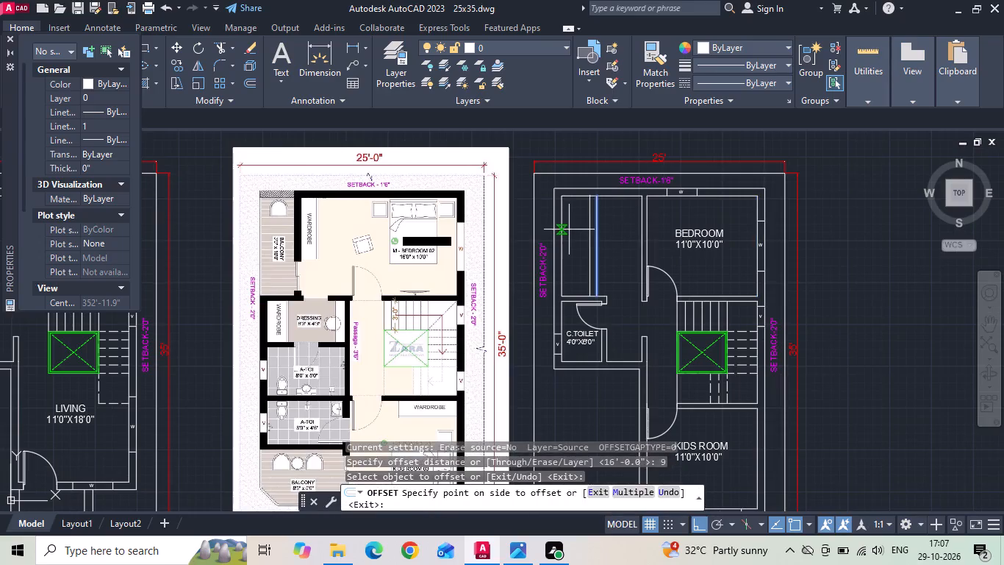
left_click(569, 230)
key("Escape")
Extend the new wall's outer line up to the top outer wall line, and the former kitchen's bottom line to the left outer wall line.
type("EX")
key("space")
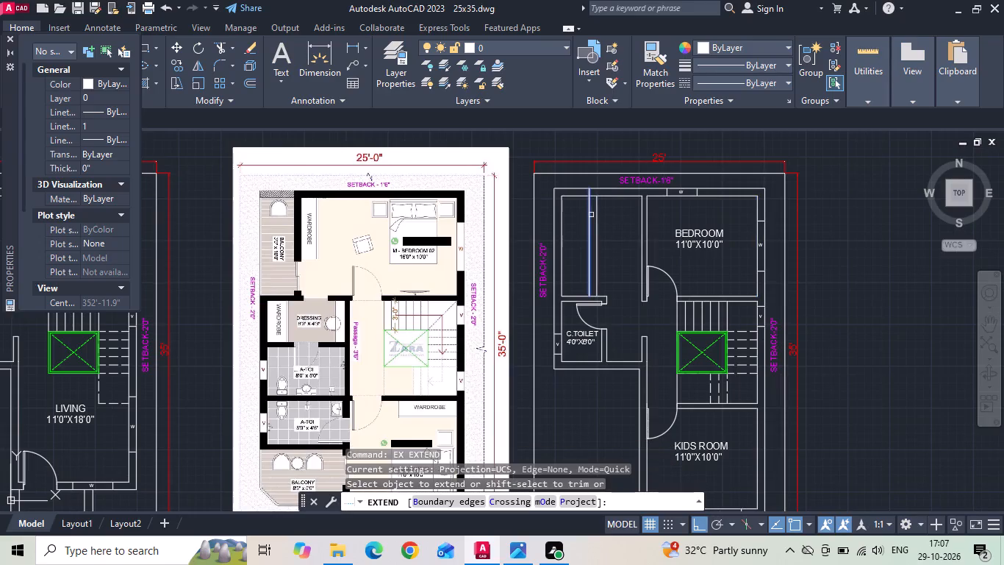
left_click(591, 215)
key("Escape")
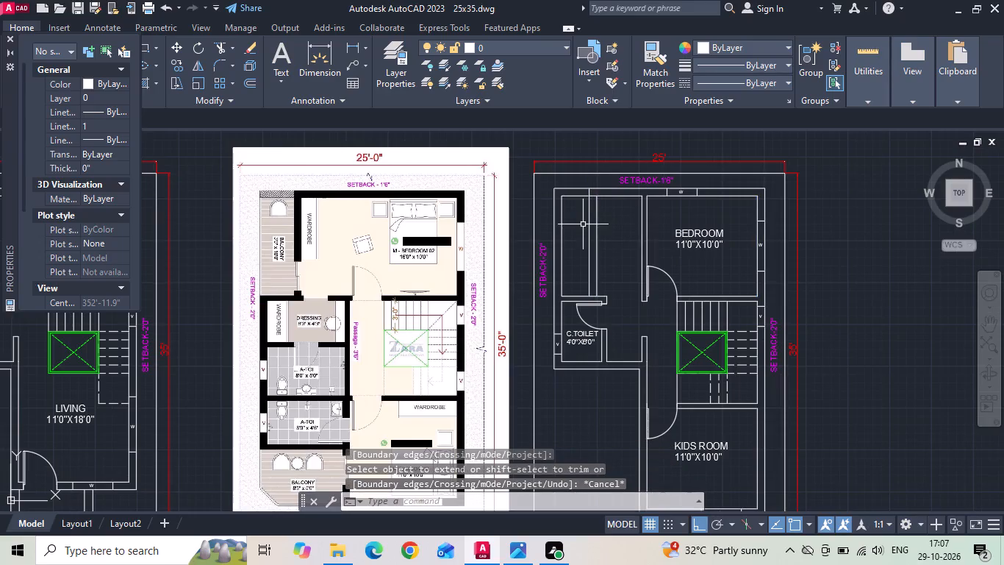
type("EX")
key("space")
left_click(567, 295)
key("Escape")
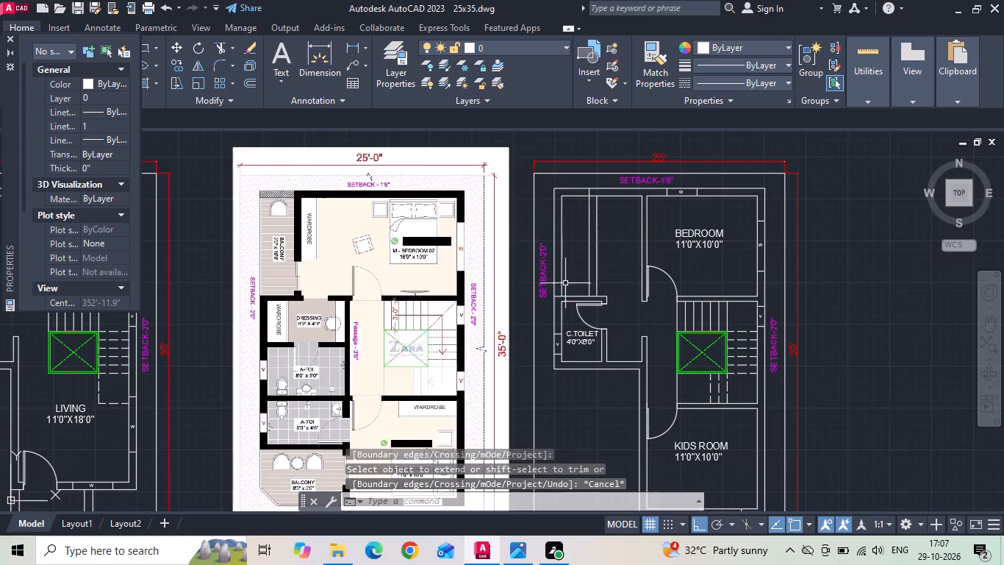
Delete the former kitchen's left inner wall line and trim the inner top wall line back to the new wall's bedroom-side line.
left_click(560, 267)
key("Delete")
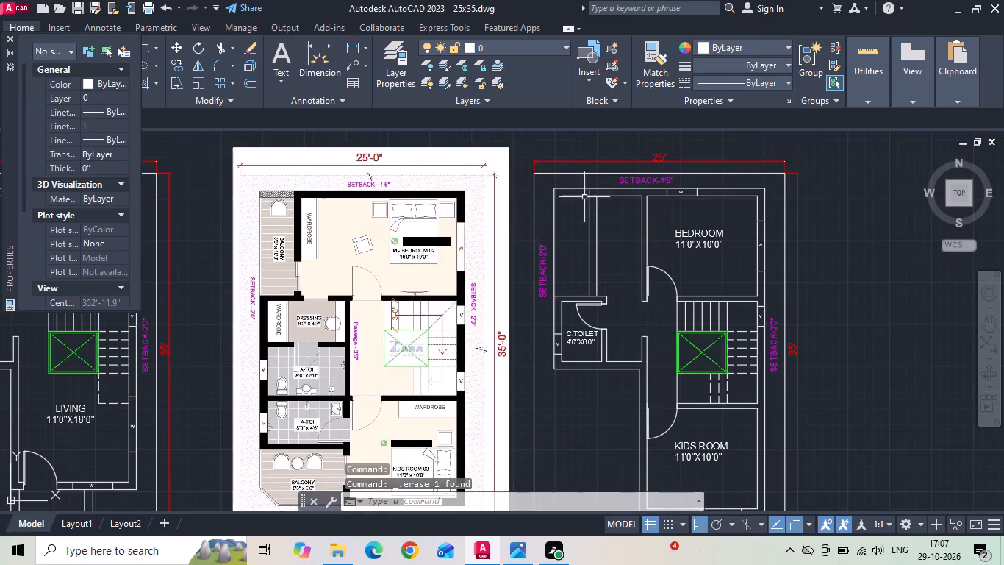
type("TR")
key("space")
key("space")
key("Escape")
type("TR")
key("space")
key("space")
left_click(584, 196)
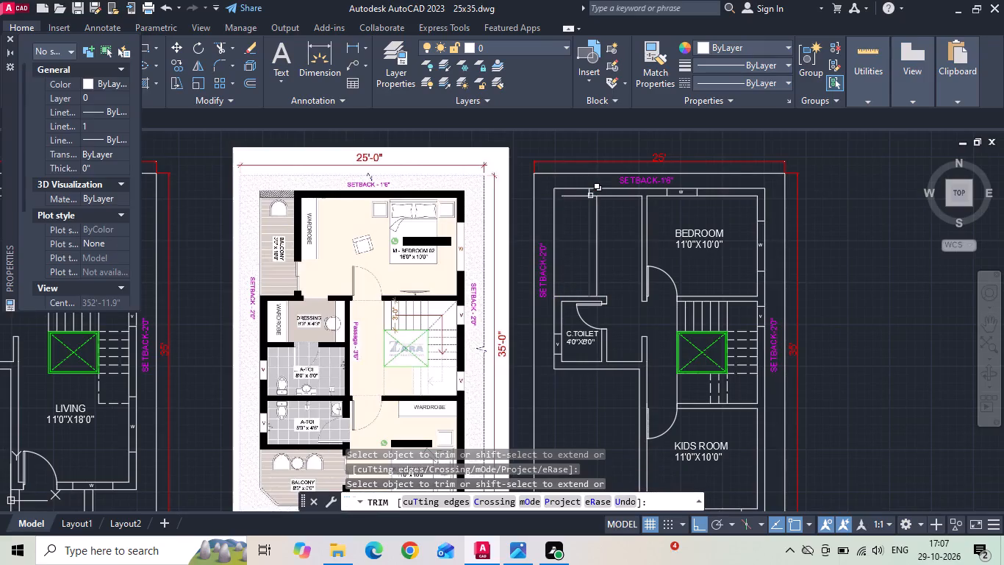
left_click(593, 194)
left_click(587, 195)
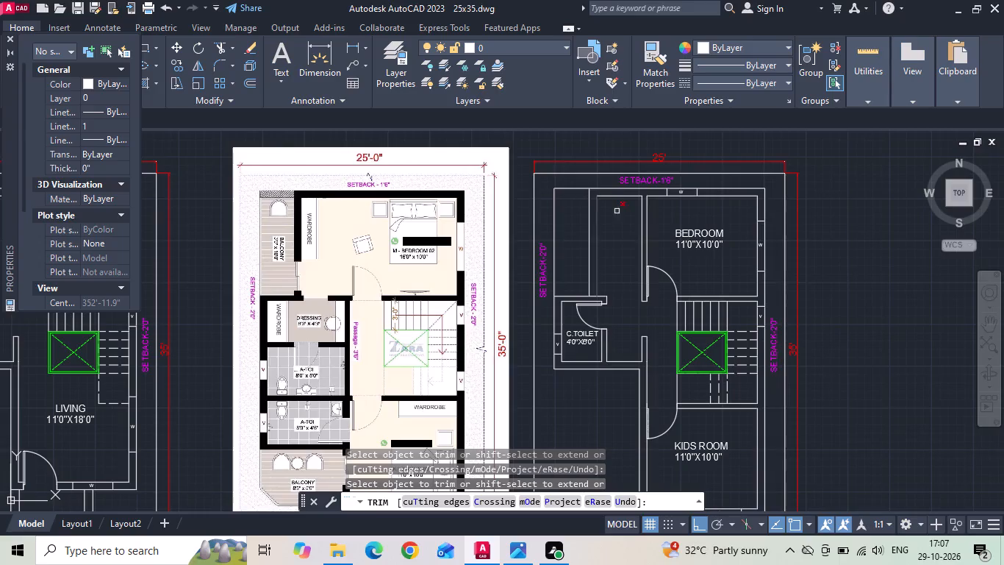
key("Escape")
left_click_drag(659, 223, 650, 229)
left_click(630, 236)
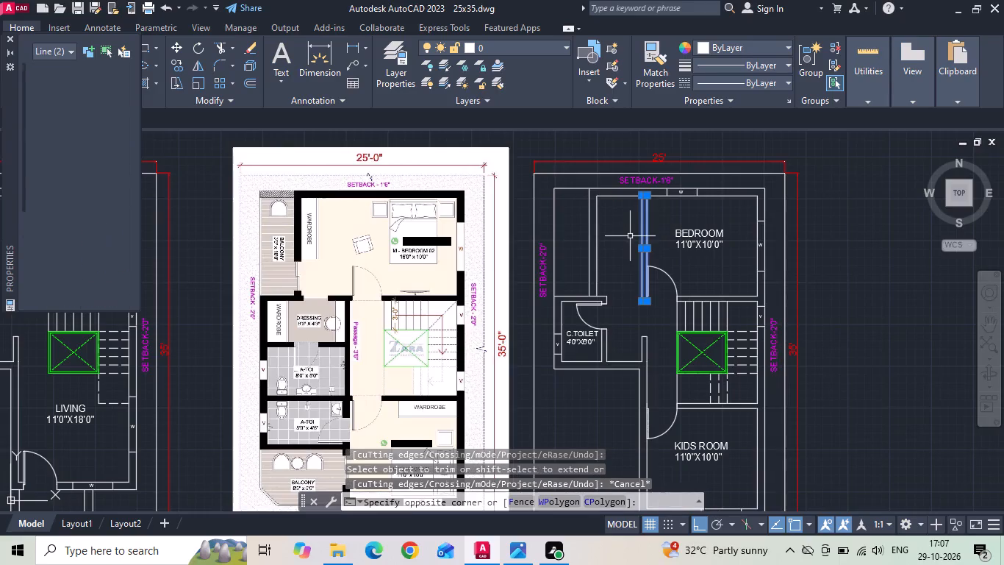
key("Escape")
Delete the two partition lines between the former kitchen and the bedroom, plus the leftover inner top wall segment above the former kitchen.
scroll(620, 258, "up", 1)
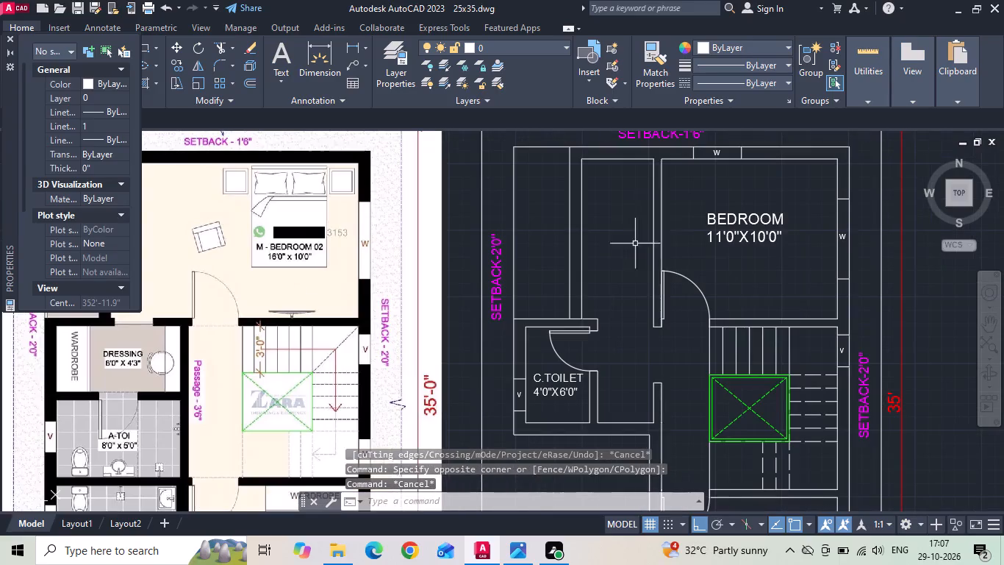
left_click_drag(667, 213, 653, 213)
left_click(610, 221)
key("Delete")
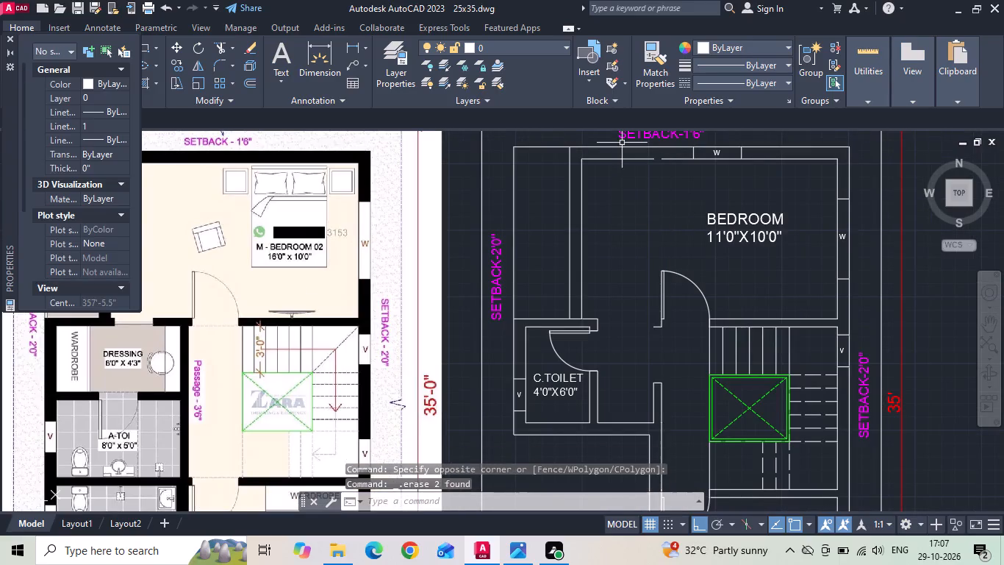
left_click(617, 159)
key("Delete")
Fillet the new wall's inner line with the bedroom's inner top wall line into a square corner.
type("F")
key("space")
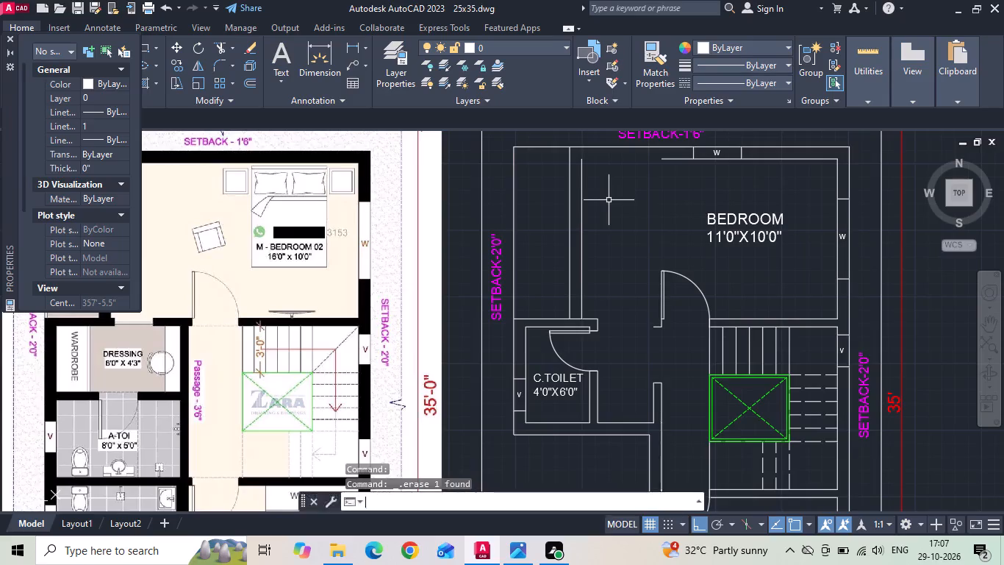
left_click(580, 232)
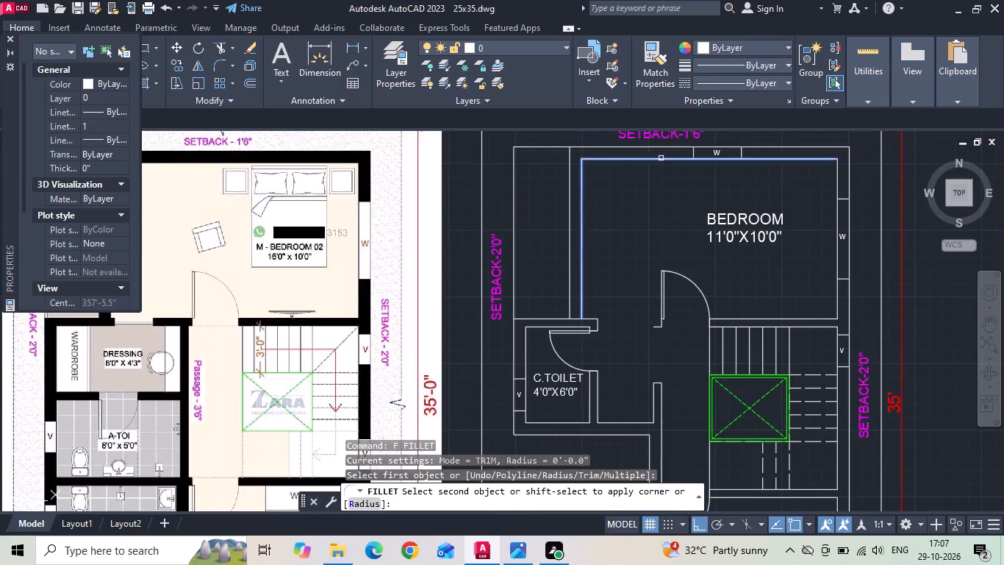
left_click(661, 157)
scroll(619, 332, "up", 1)
key("Escape")
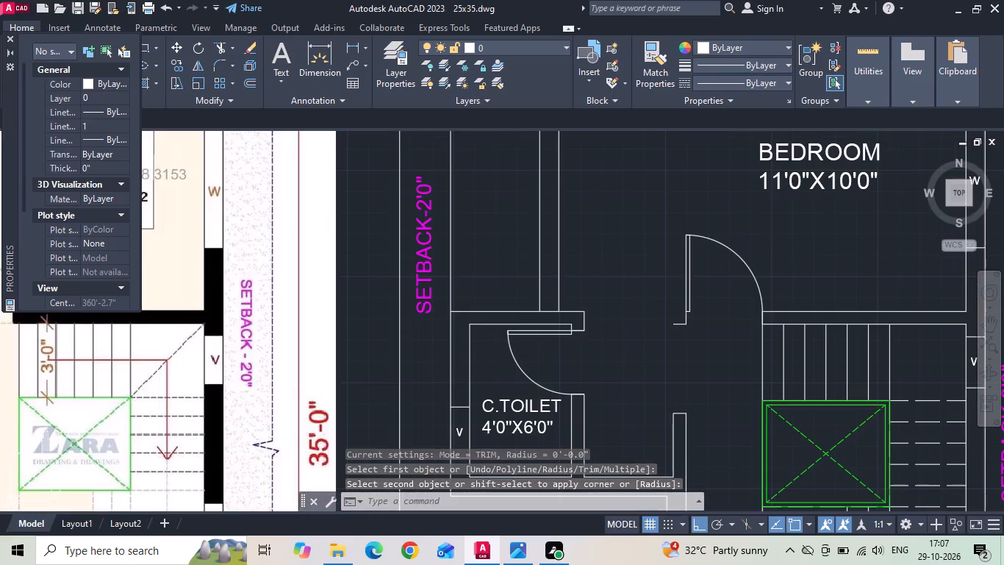
Move the short end line of the wall above the C.TOILET across to the jamb corner at the bedroom door.
key("e")
scroll(690, 340, "up", 1)
key("e")
key("x")
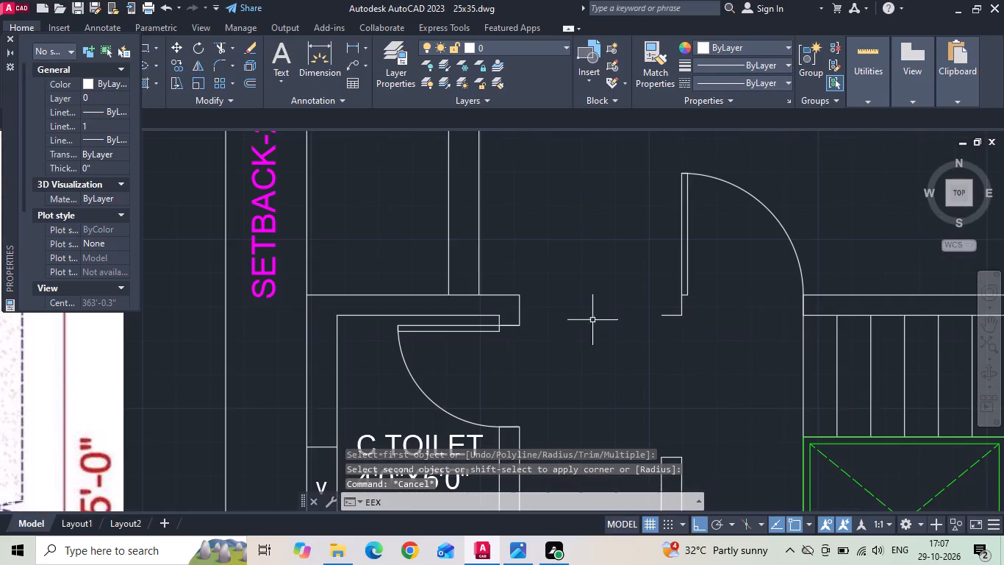
key("Escape")
left_click(540, 314)
left_click(504, 305)
right_click(527, 271)
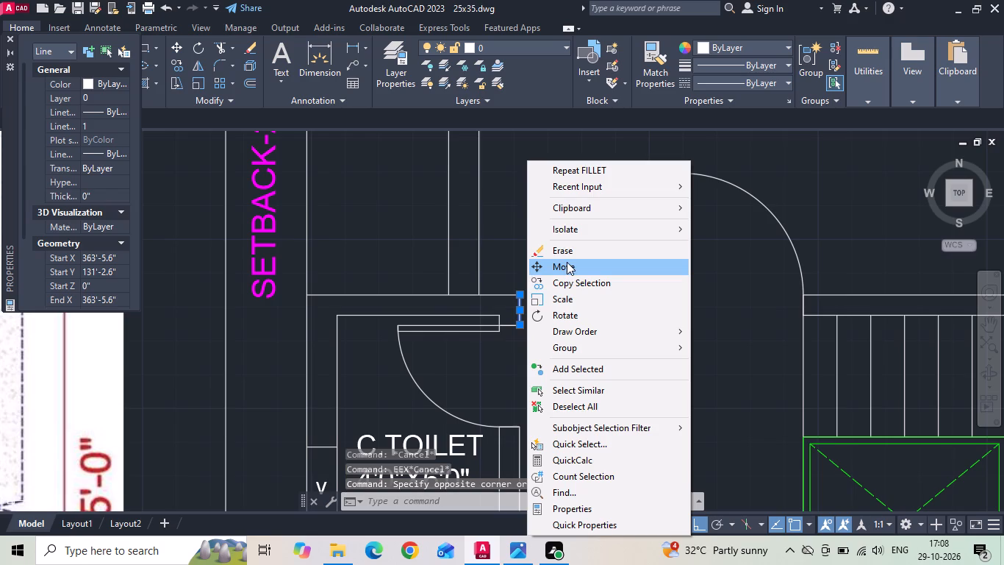
left_click(568, 263)
left_click(523, 324)
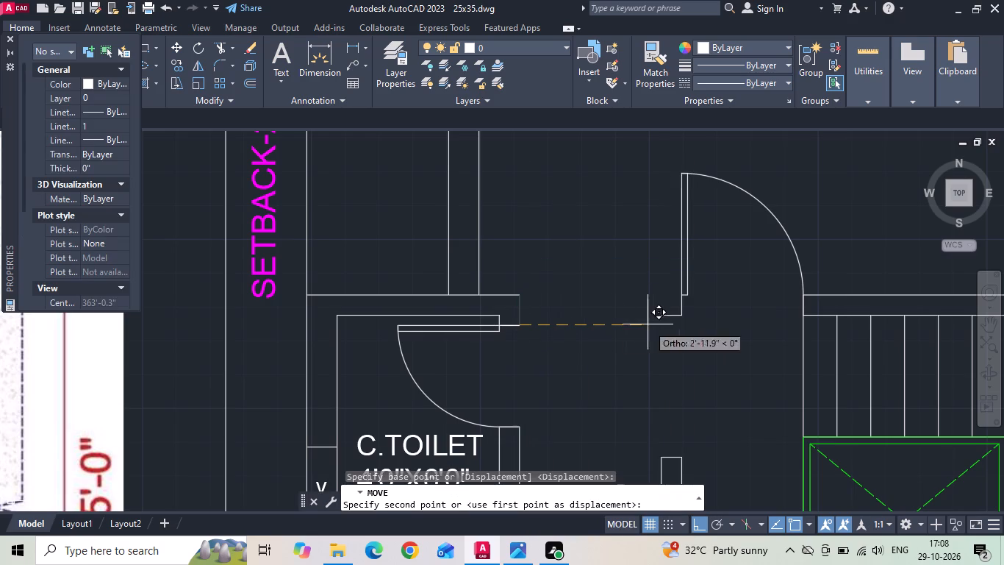
left_click(684, 314)
key("Escape")
Delete the short leftover horizontal stub line beside the bedroom door jamb.
left_click(666, 319)
left_click(658, 305)
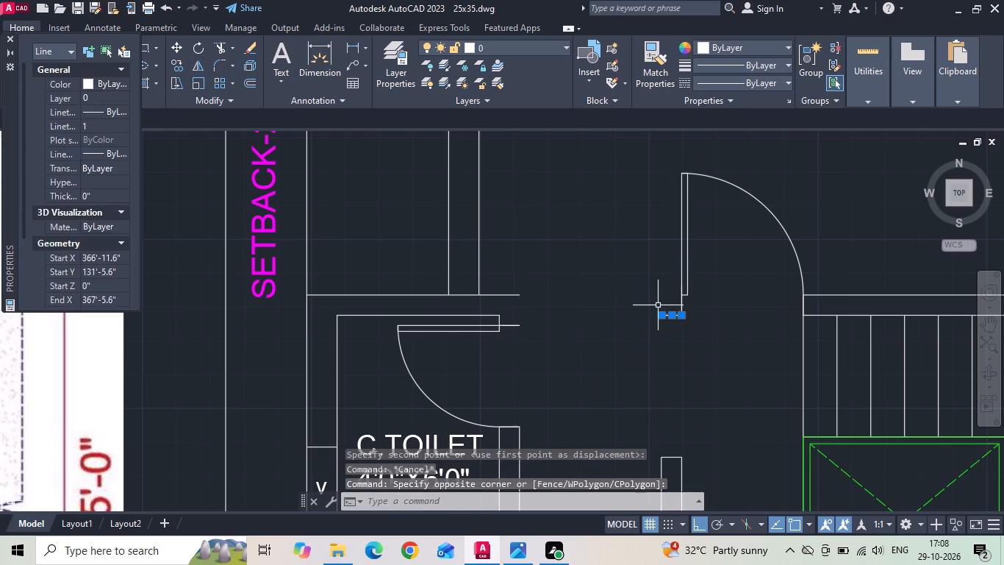
key("Delete")
Extend both lines of the wall between the C.TOILET and the bedroom across to the bedroom door jamb.
key("e")
key("x")
key("space")
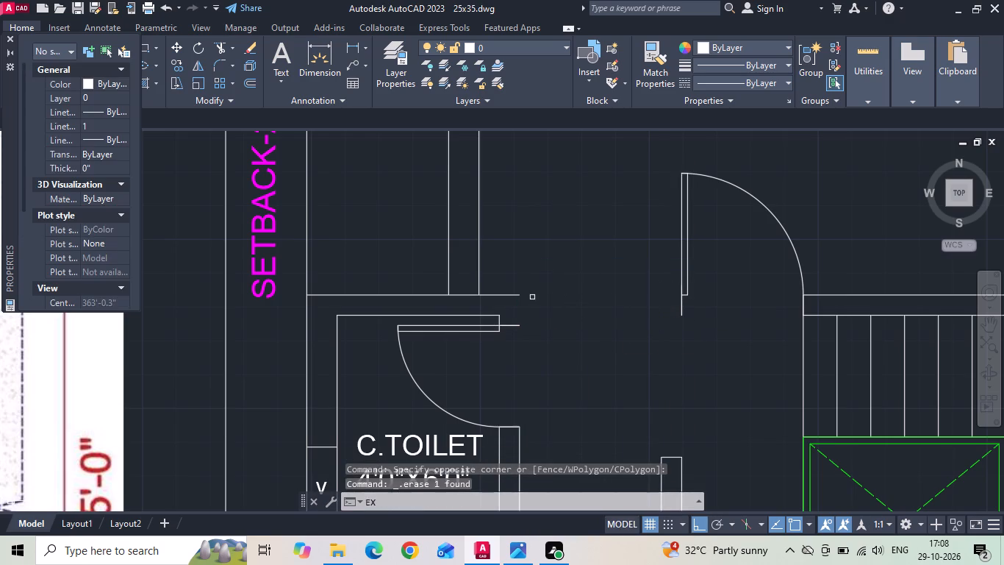
left_click(513, 296)
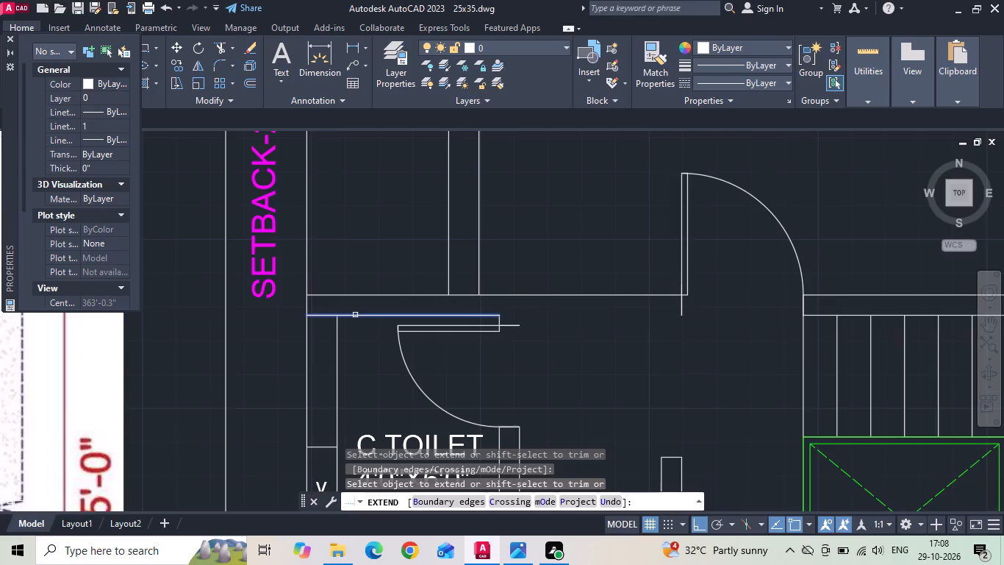
left_click(476, 315)
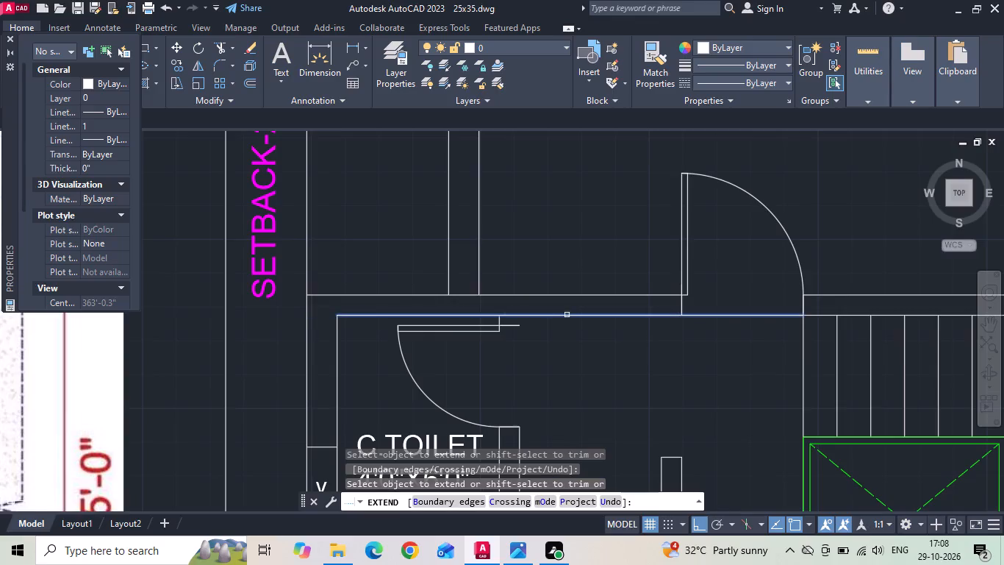
key("Escape")
Trim the segment of the bedroom's bottom wall line that closes the end of the new balcony wall.
key("t")
key("r")
key("space")
left_click(466, 294)
scroll(544, 242, "down", 3)
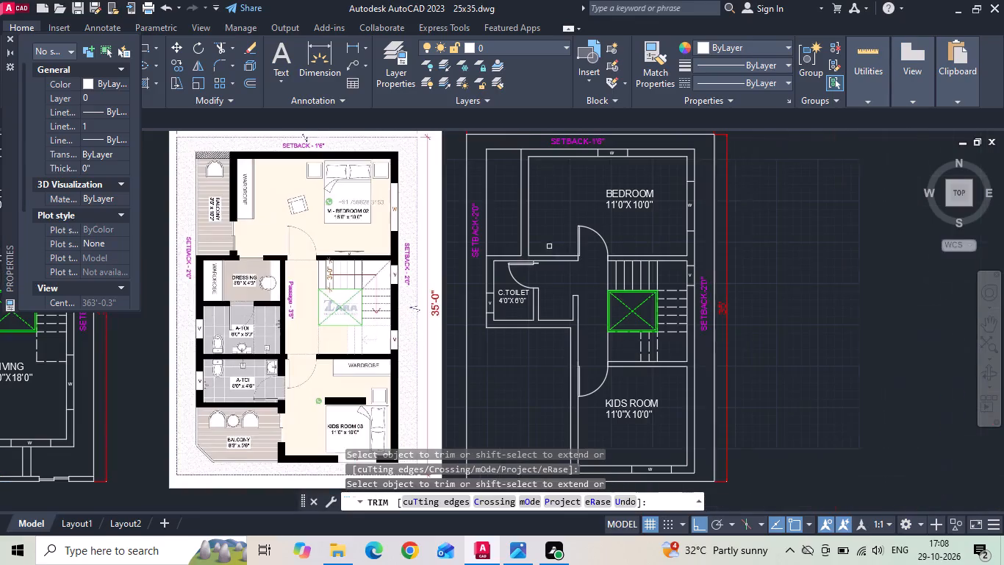
key("Escape")
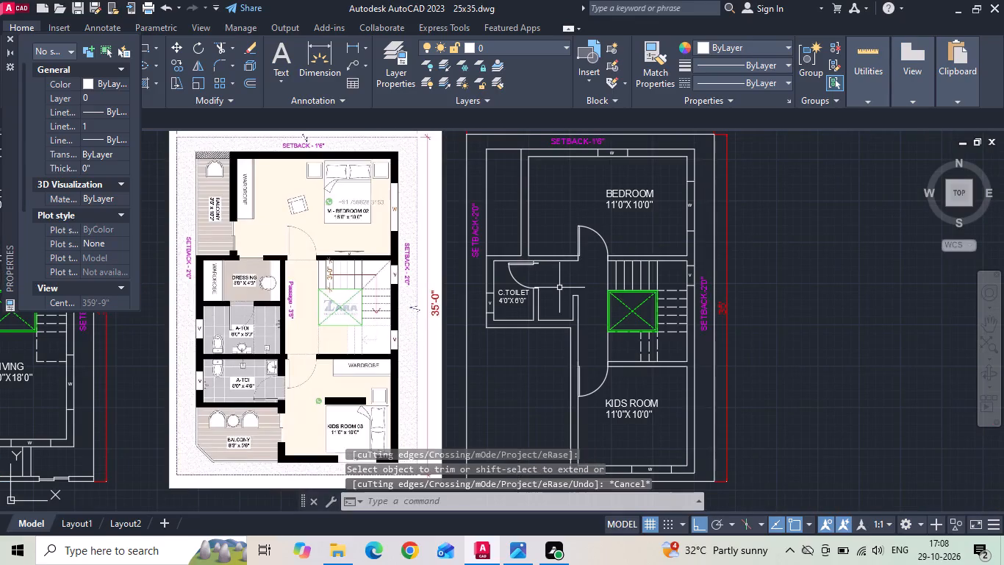
Extend both lines of the passage wall beside the C.TOILET up to the bedroom's bottom wall.
type("EX")
key("space")
left_click_drag(568, 311, 579, 312)
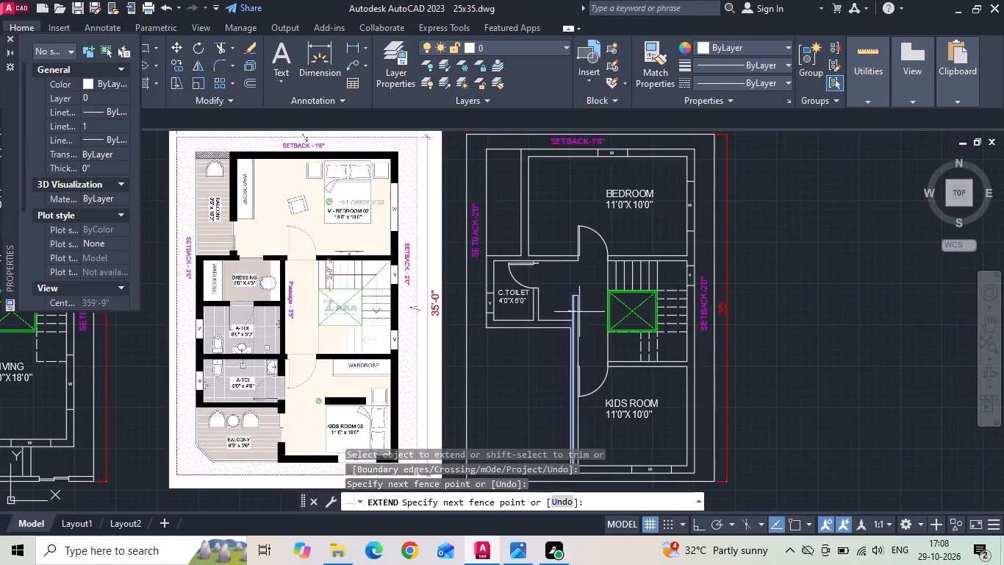
left_click_drag(579, 312, 589, 305)
left_click_drag(586, 304, 575, 299)
left_click(564, 294)
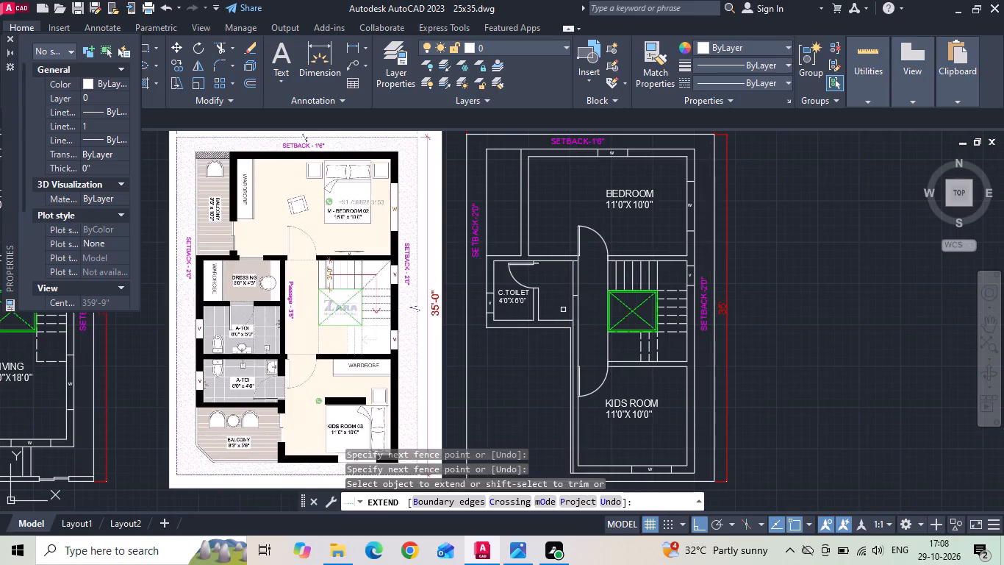
key("Escape")
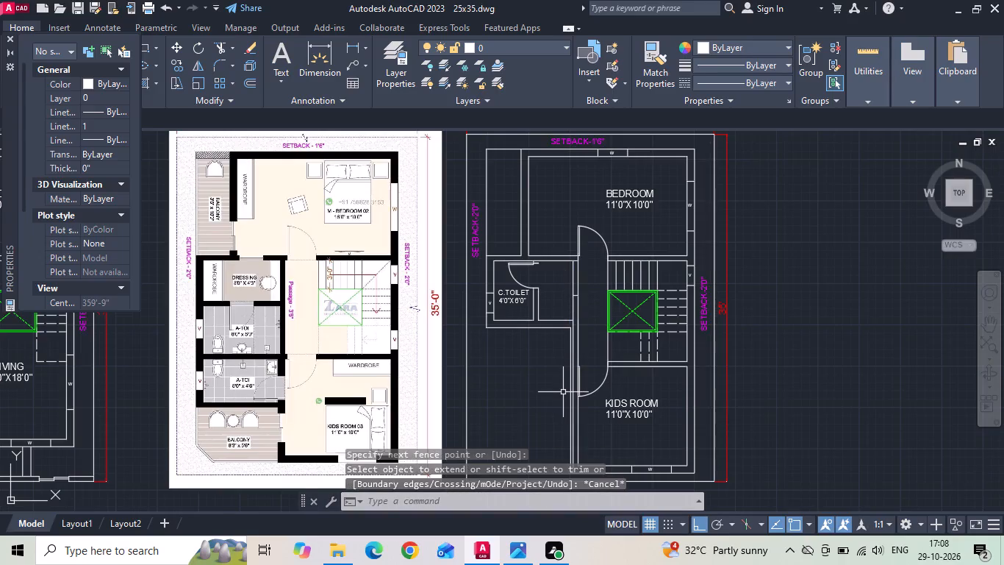
Select the C.TOILET's door.
scroll(523, 263, "up", 1)
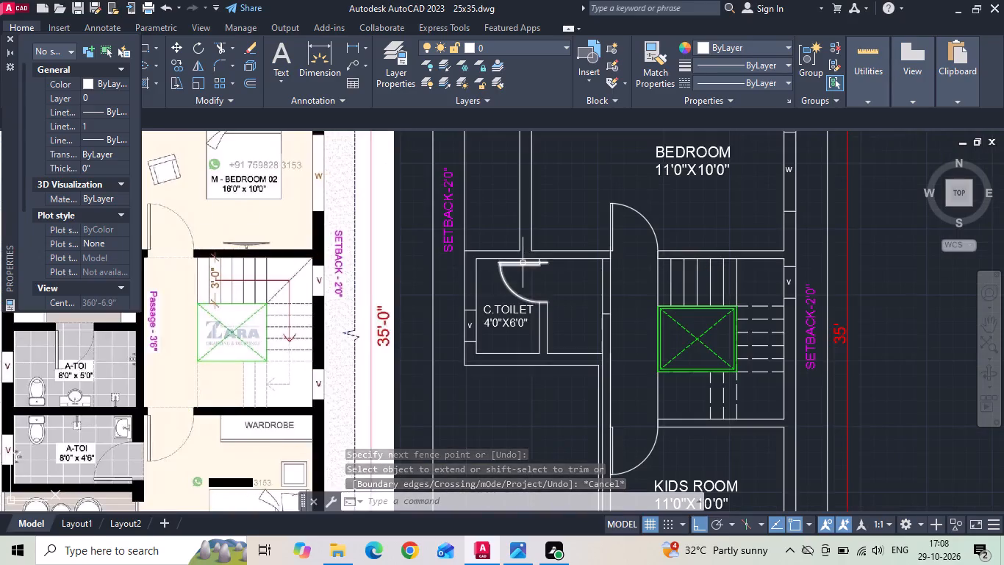
scroll(548, 292, "down", 1)
middle_click_drag(551, 307, 560, 312)
left_click(529, 298)
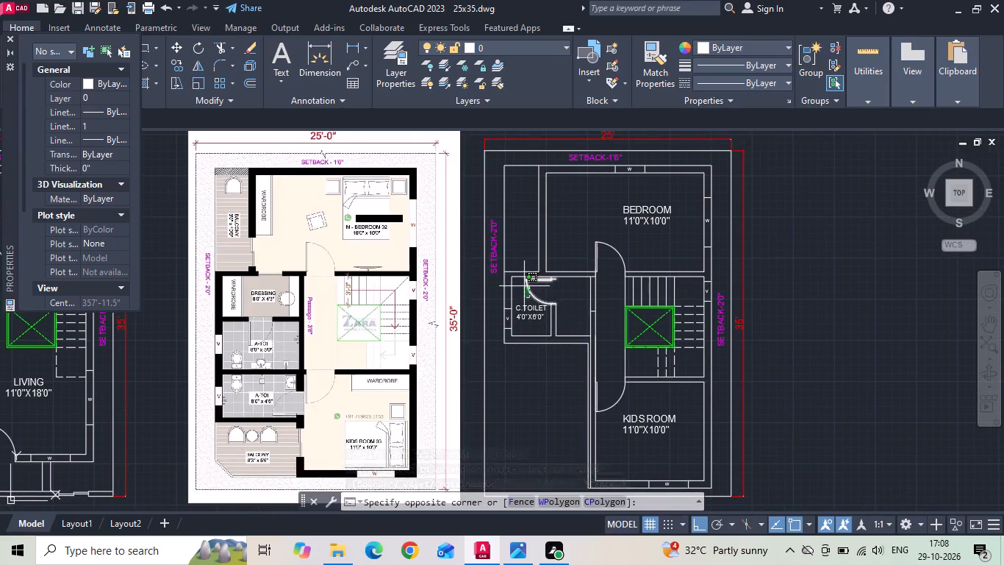
left_click(523, 285)
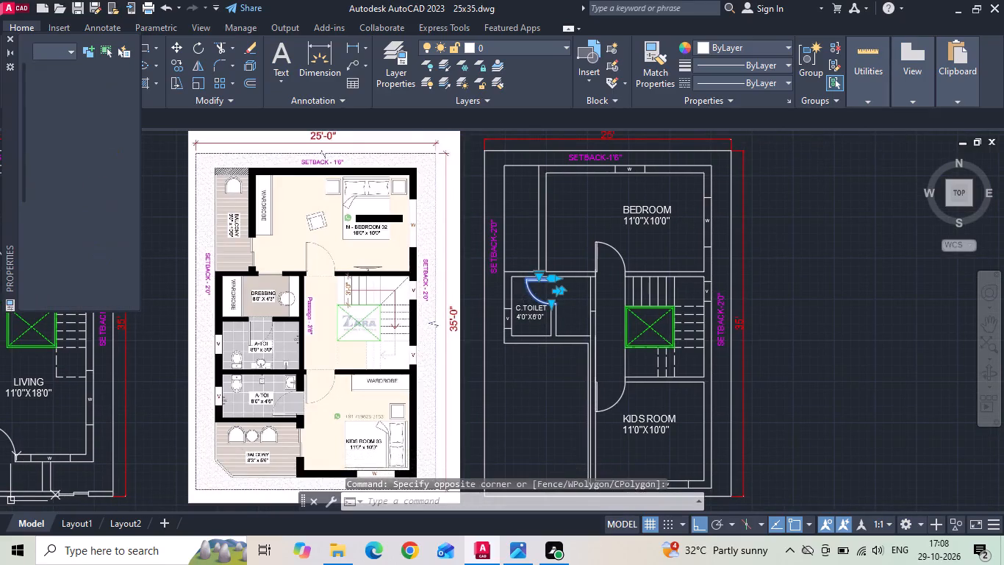
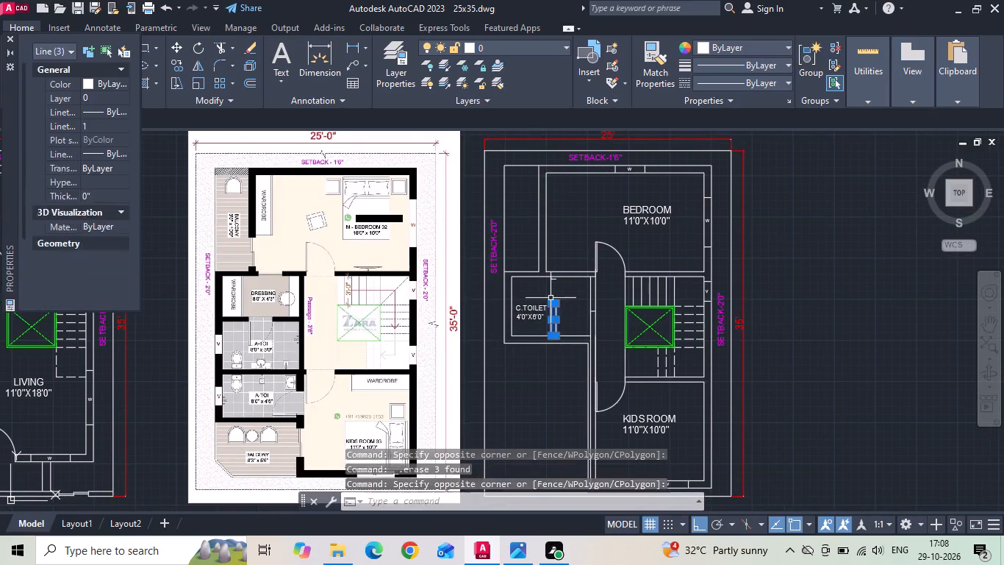
Erase the leftover partition lines of the C.TOILET, including the extended bottom line and the small stub under its top wall.
scroll(553, 280, "up", 1)
left_click(553, 275)
key("Delete")
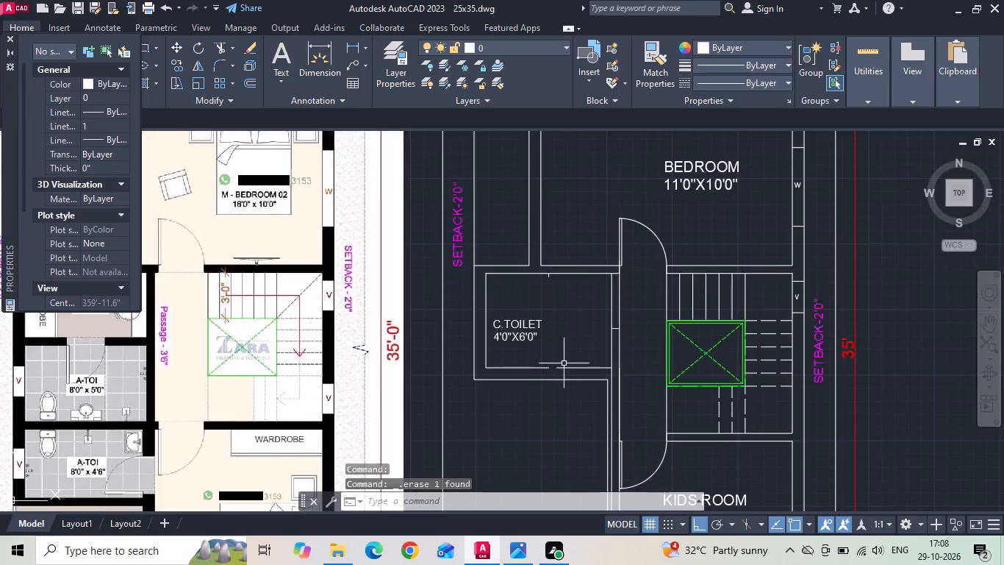
left_click(564, 367)
key("Delete")
scroll(542, 269, "up", 1)
left_click_drag(544, 269, 547, 272)
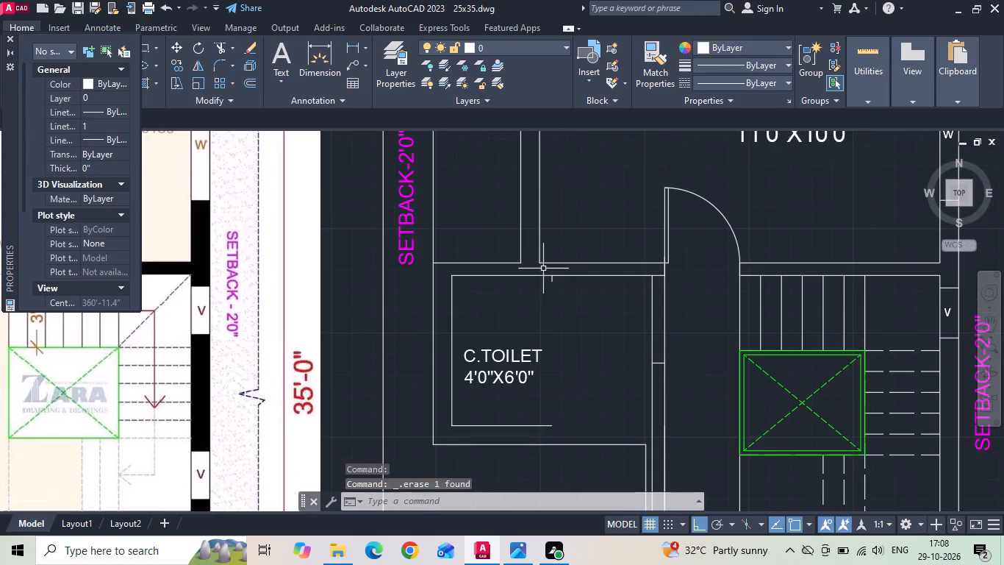
left_click_drag(547, 272, 558, 288)
left_click(570, 297)
key("Delete")
scroll(570, 297, "down", 1)
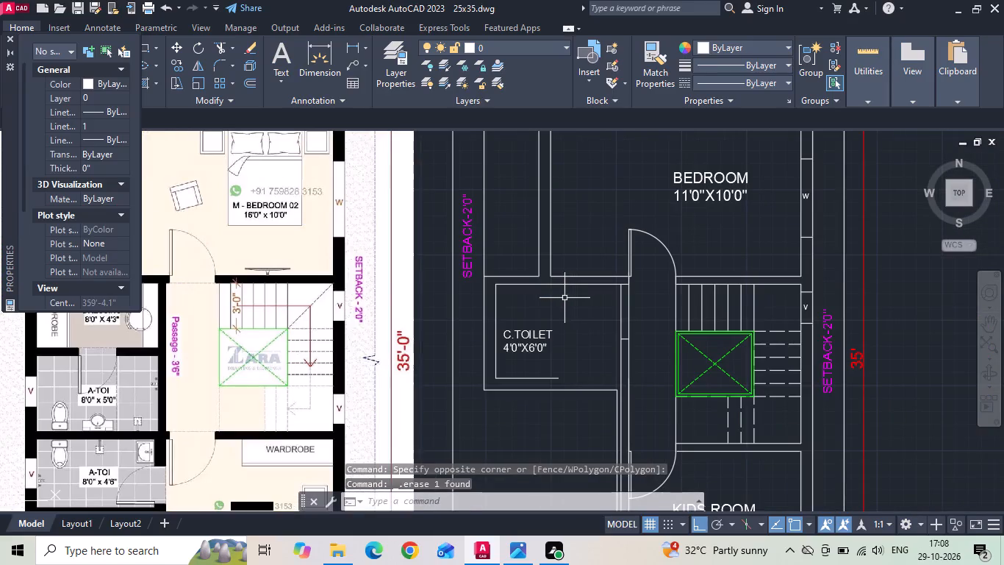
scroll(563, 298, "down", 1)
scroll(557, 305, "up", 1)
Offset the C.TOILET's top inner wall line 4'3" downward to set the depth of the dressing area.
middle_click_drag(556, 305, 627, 305)
key("o")
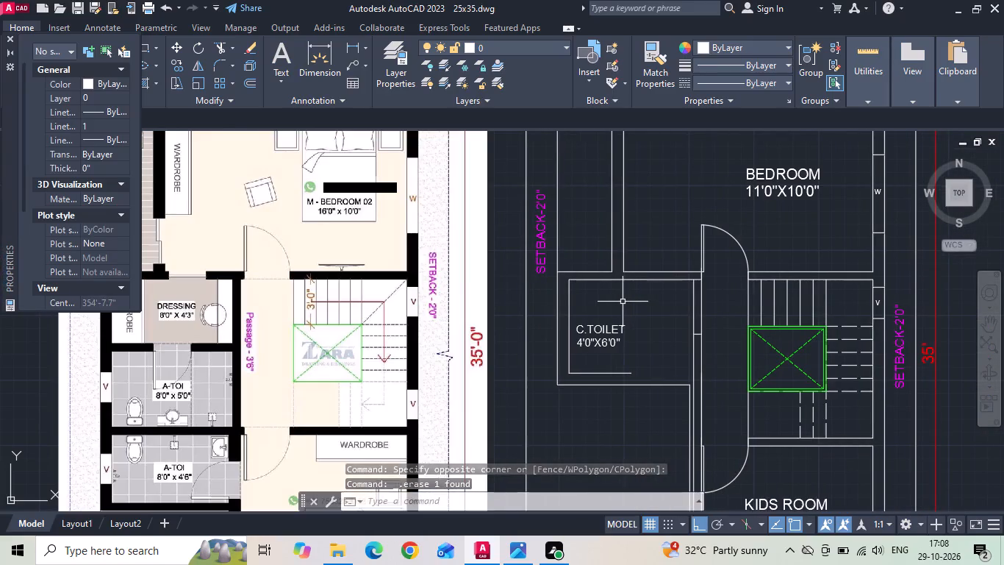
key("space")
key("4")
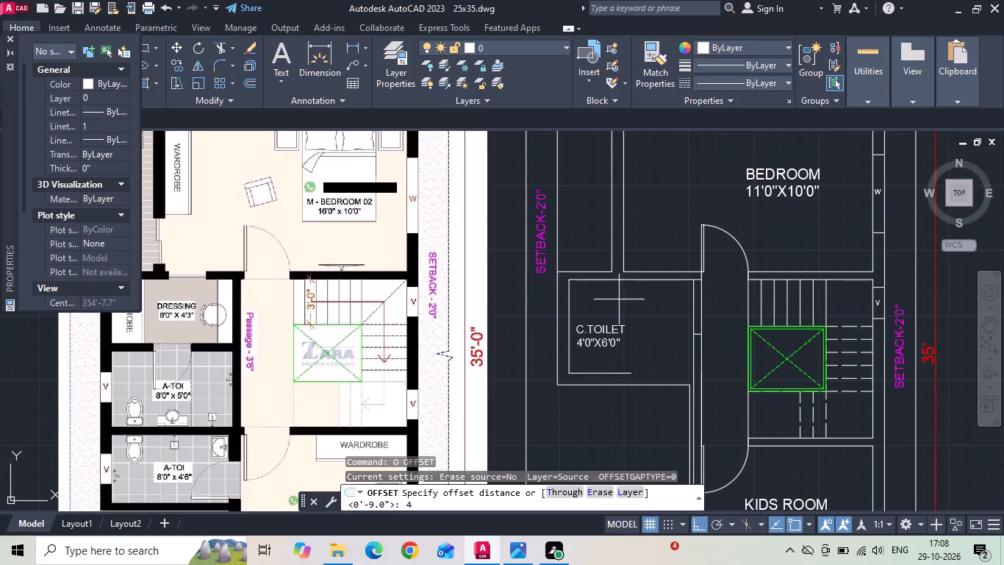
type("'3")
key("space")
middle_click_drag(619, 299, 692, 297)
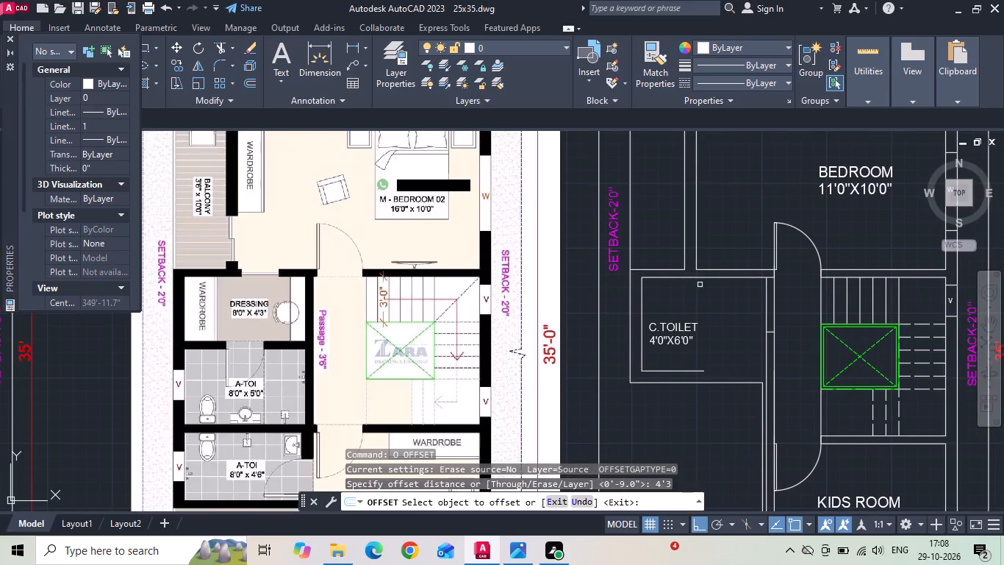
left_click(712, 276)
left_click(710, 345)
key("Escape")
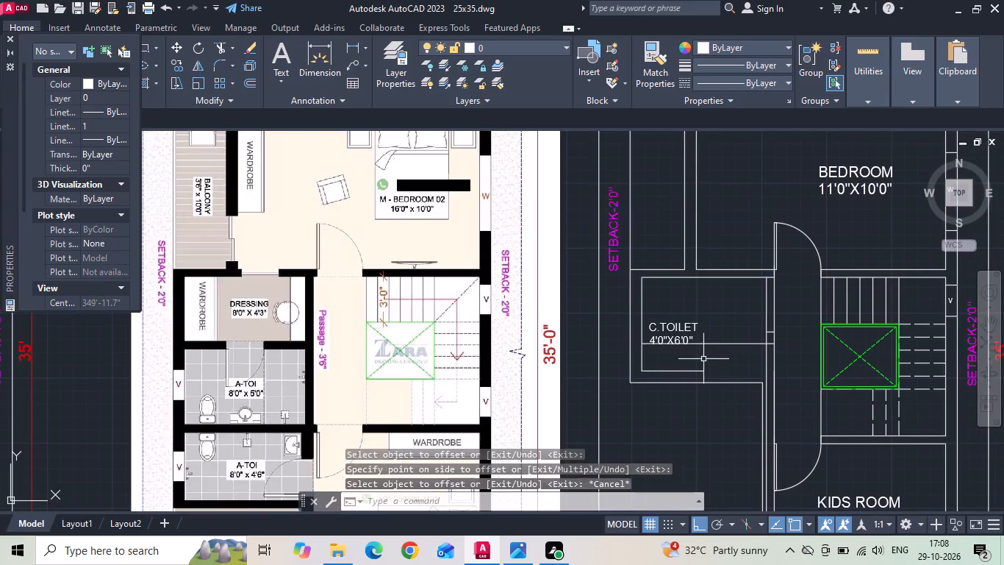
Erase the short line crossing the wall between the C.TOILET and the passage.
left_click_drag(746, 320, 770, 333)
left_click(796, 342)
key("Delete")
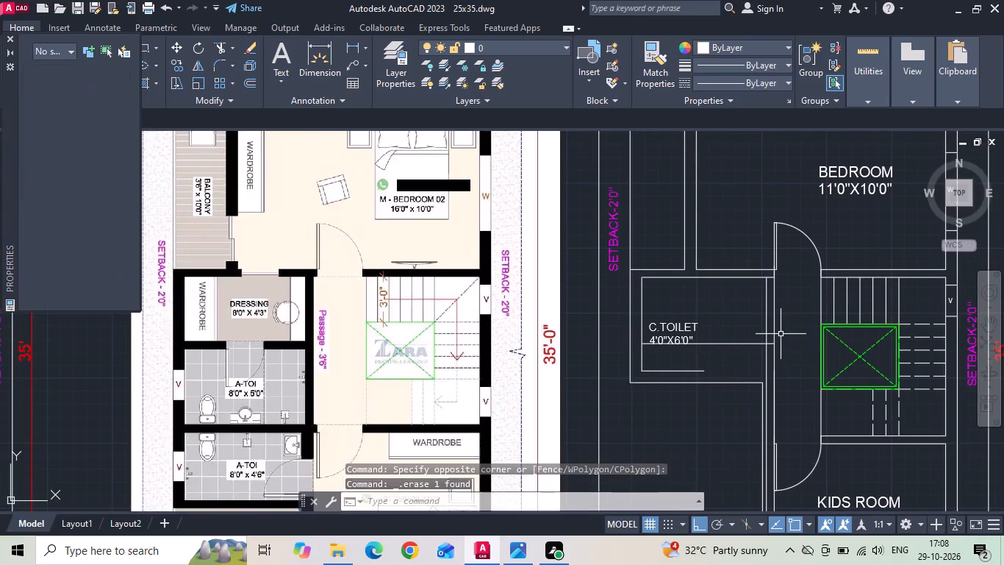
Offset the new dressing partition line 6" downward to give the wall its thickness.
type("O 6")
key("space")
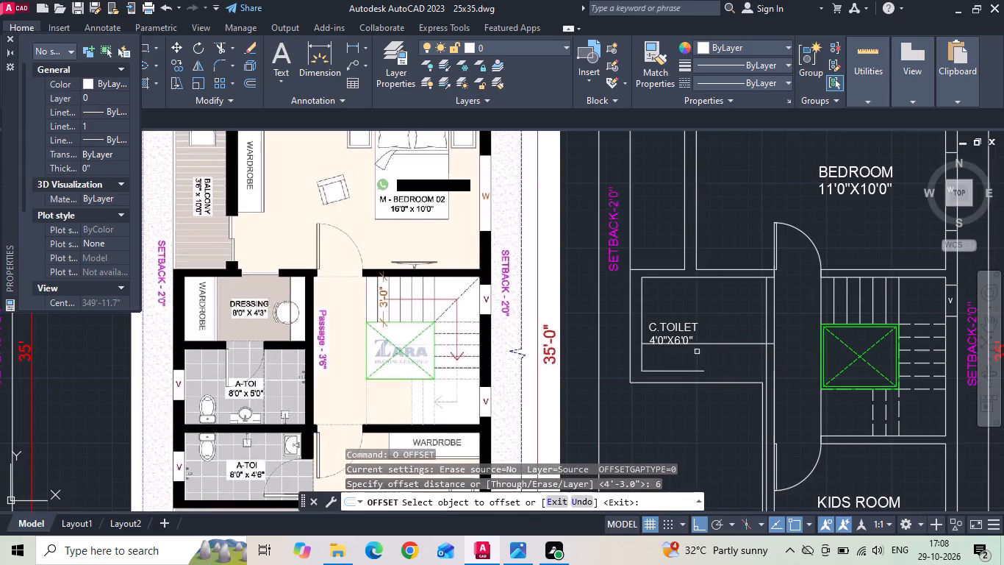
left_click(706, 343)
left_click(707, 355)
middle_click_drag(703, 356, 687, 300)
key("Escape")
Offset the lower dressing partition line 5' downward to set the depth of the first attached toilet.
type("O 5'")
key("Return")
left_click_drag(710, 294, 712, 302)
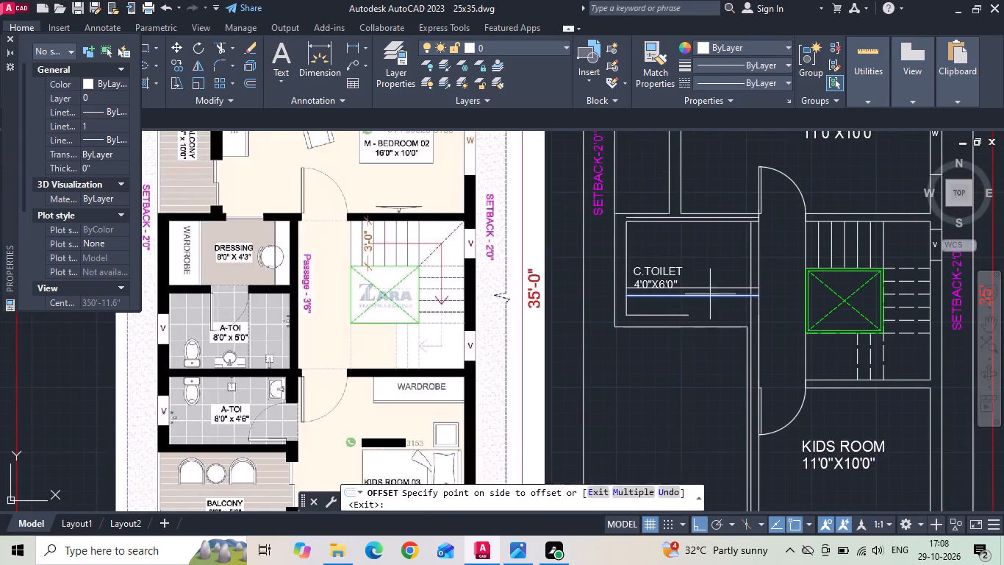
left_click(703, 373)
middle_click_drag(684, 400, 679, 350)
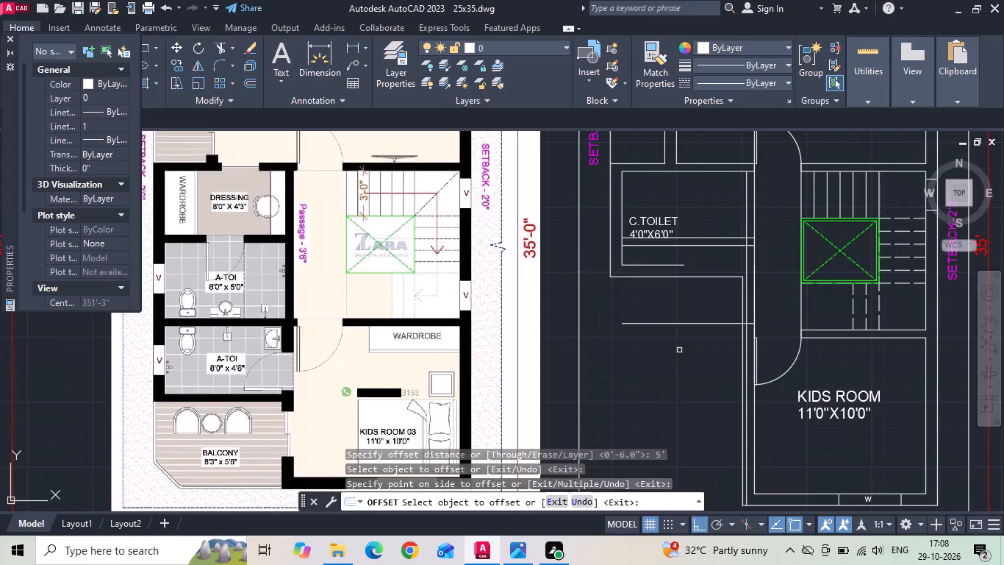
key("Escape")
Offset the first attached toilet's bottom line 6" downward to form the wall between the two toilets.
type("O")
key("space")
type("6")
key("space")
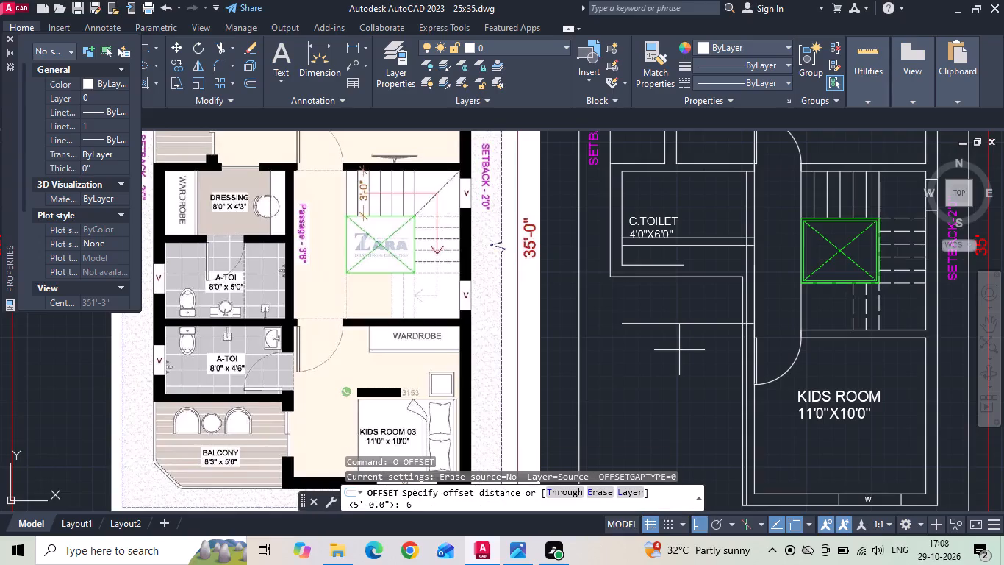
left_click(674, 325)
left_click(674, 341)
middle_click_drag(665, 379, 664, 378)
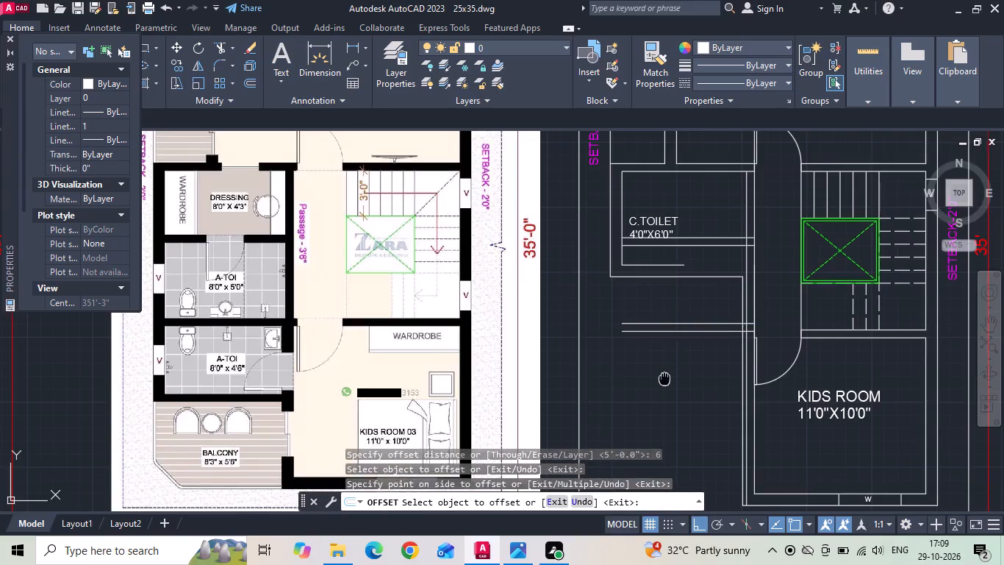
middle_click_drag(664, 378, 660, 355)
key("Escape")
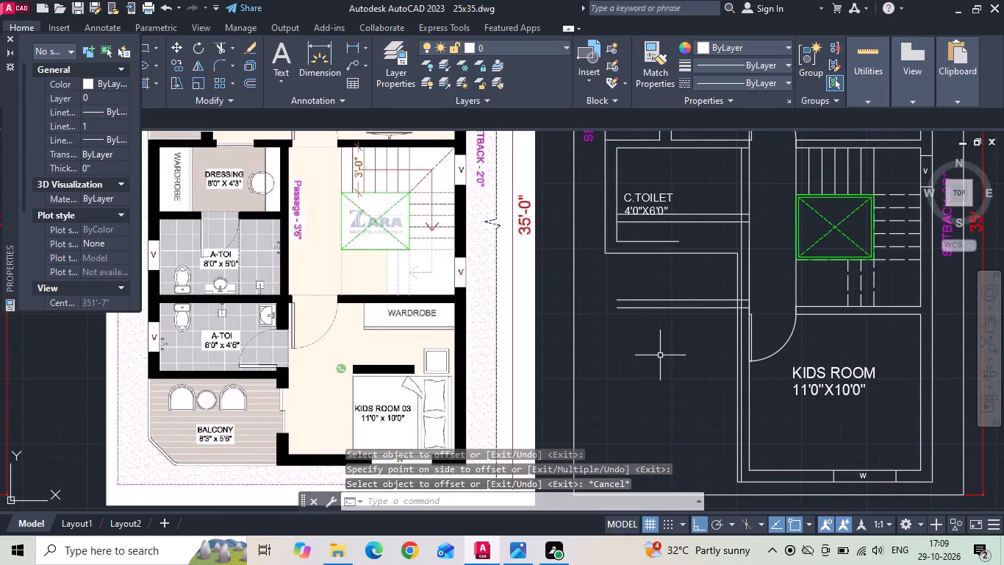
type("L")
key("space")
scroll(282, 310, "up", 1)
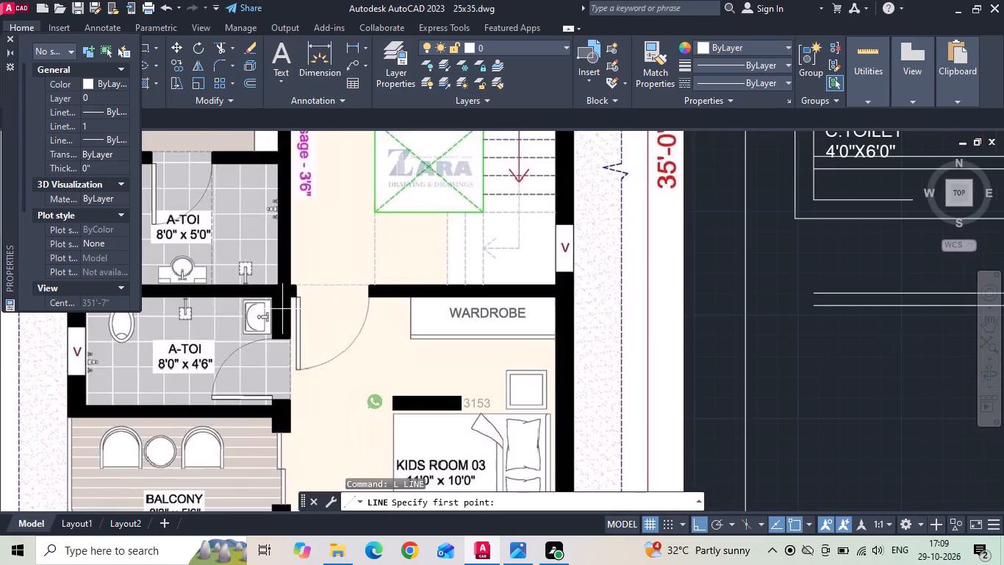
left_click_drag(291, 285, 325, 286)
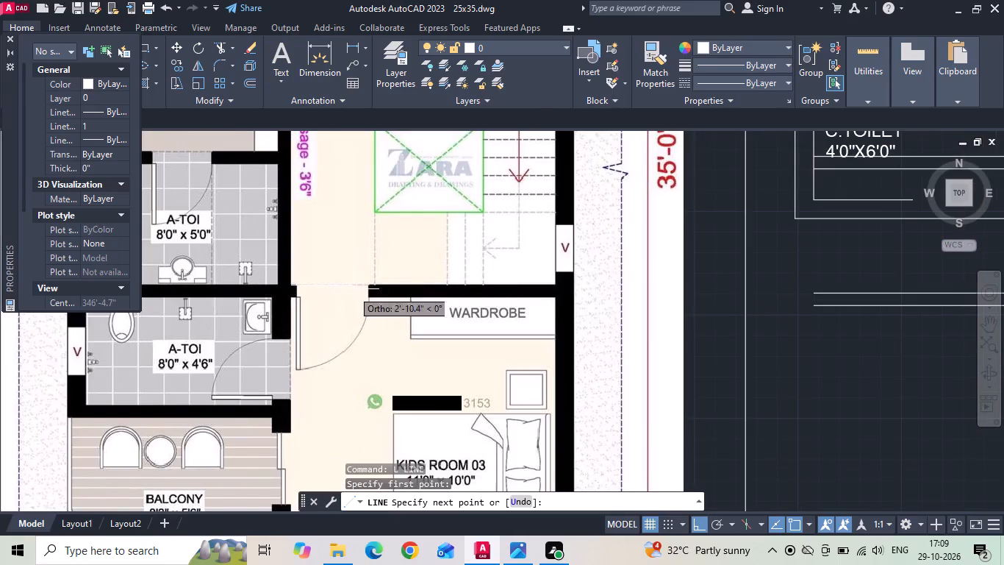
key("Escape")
Draw a horizontal guide line from the staircase's bottom wall corner across the toilet area past the inner side-wall line.
scroll(301, 299, "down", 1)
middle_click_drag(730, 298, 551, 295)
type("L")
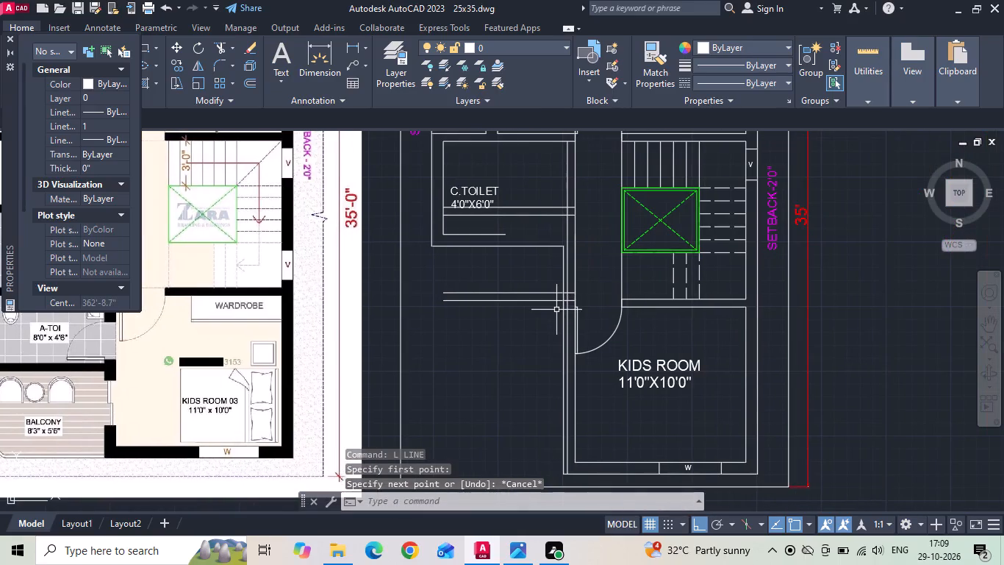
key("space")
scroll(613, 309, "up", 1)
left_click(627, 290)
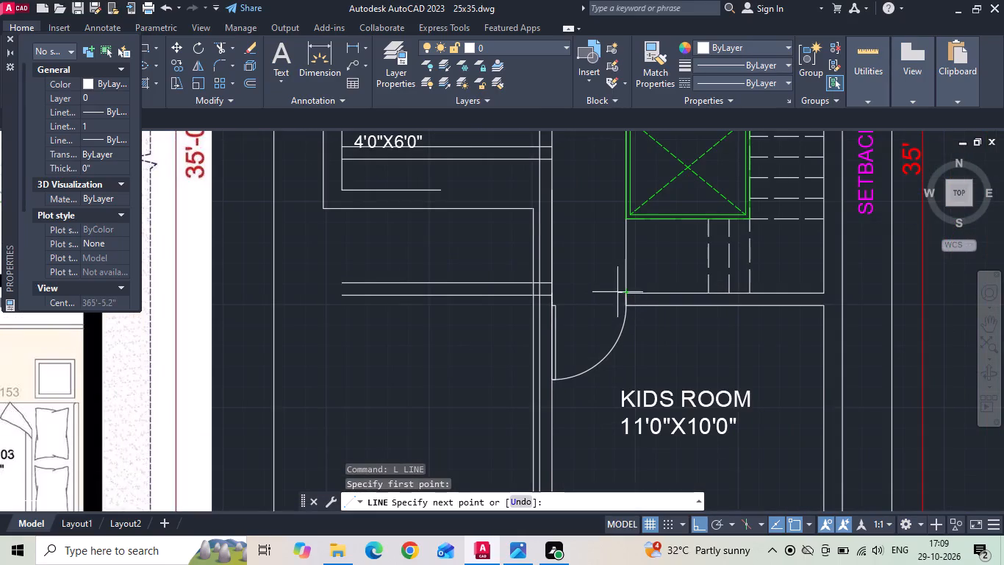
left_click(318, 343)
key("Escape")
Move the two lines of the wall between the toilets so the upper one lies on the horizontal guide line.
scroll(589, 327, "down", 1)
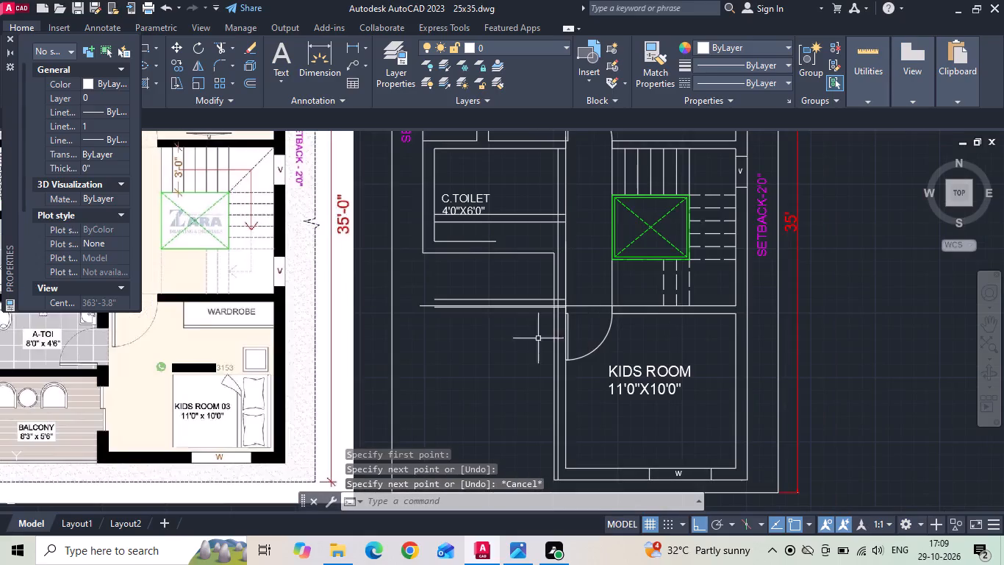
scroll(526, 342, "down", 1)
scroll(524, 310, "up", 2)
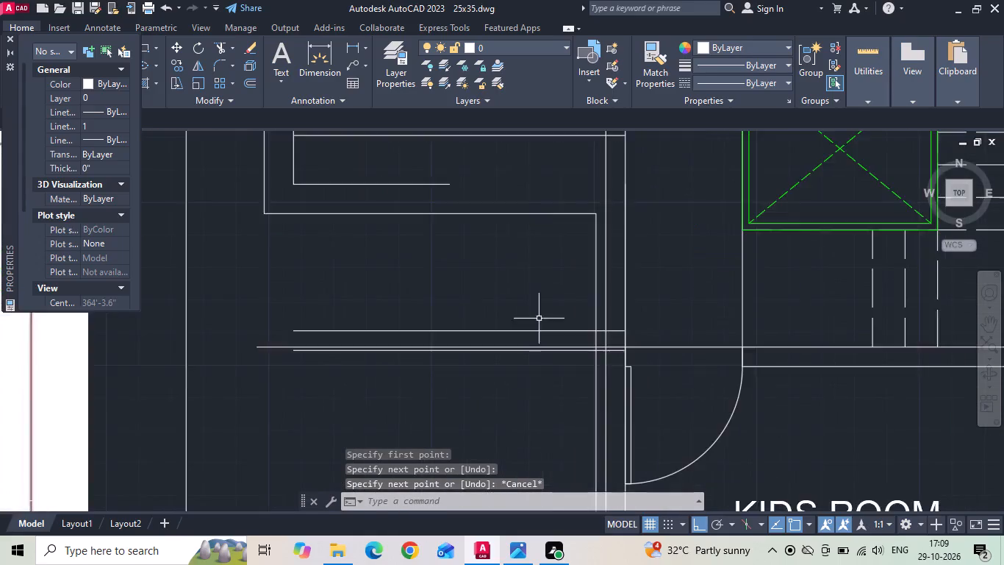
scroll(540, 320, "up", 2)
left_click(592, 366)
left_click(591, 341)
left_click(574, 313)
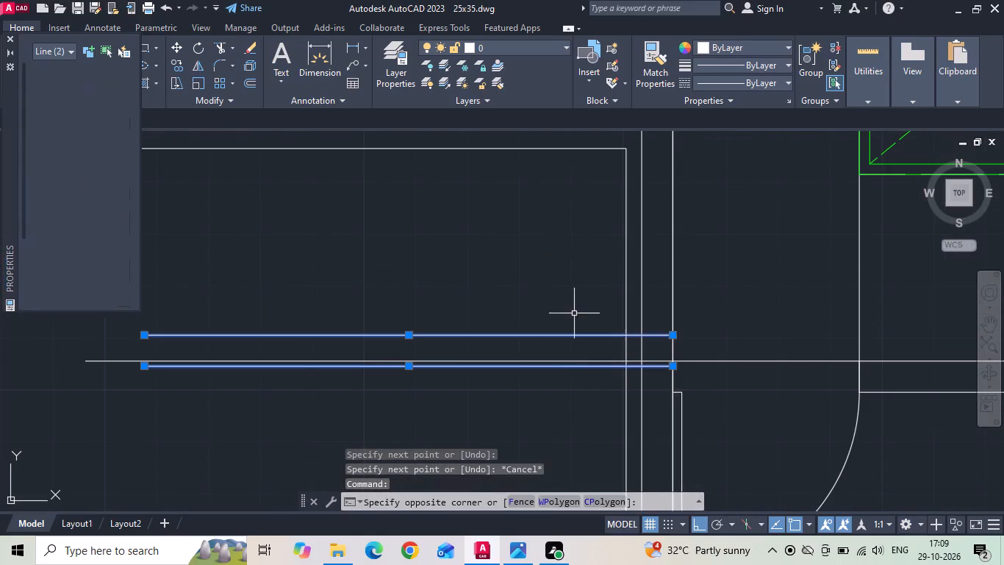
right_click(574, 313)
left_click(623, 291)
scroll(595, 360, "down", 1)
scroll(614, 360, "up", 1)
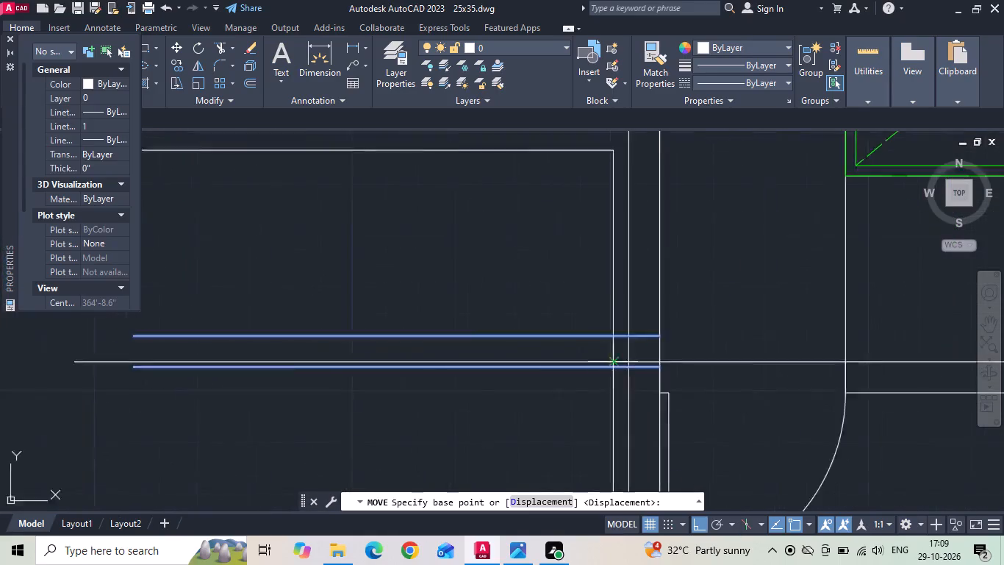
scroll(614, 360, "up", 1)
left_click(637, 319)
left_click(641, 362)
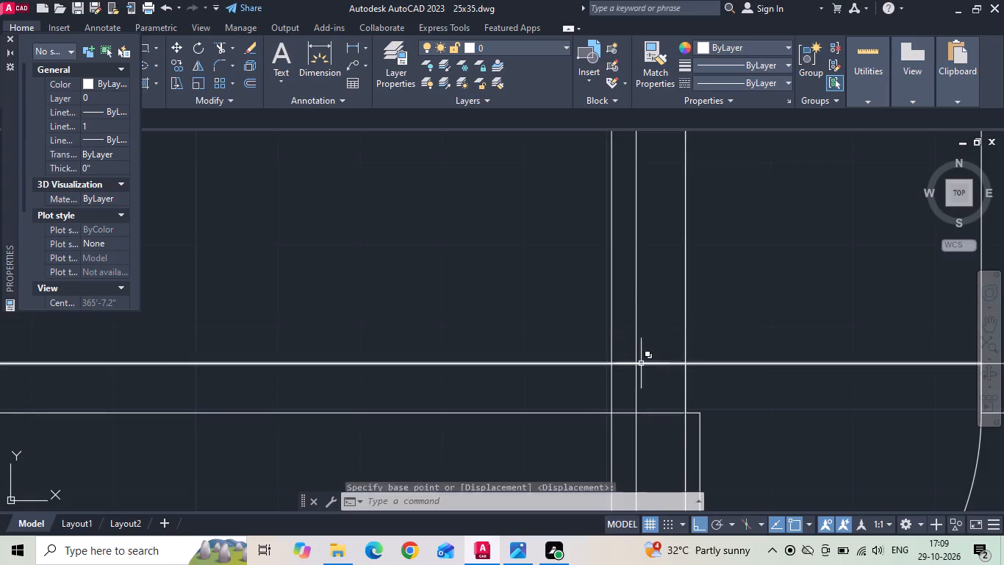
Erase the horizontal guide line running from the staircase wall.
left_click(697, 362)
key("Delete")
scroll(574, 357, "down", 2)
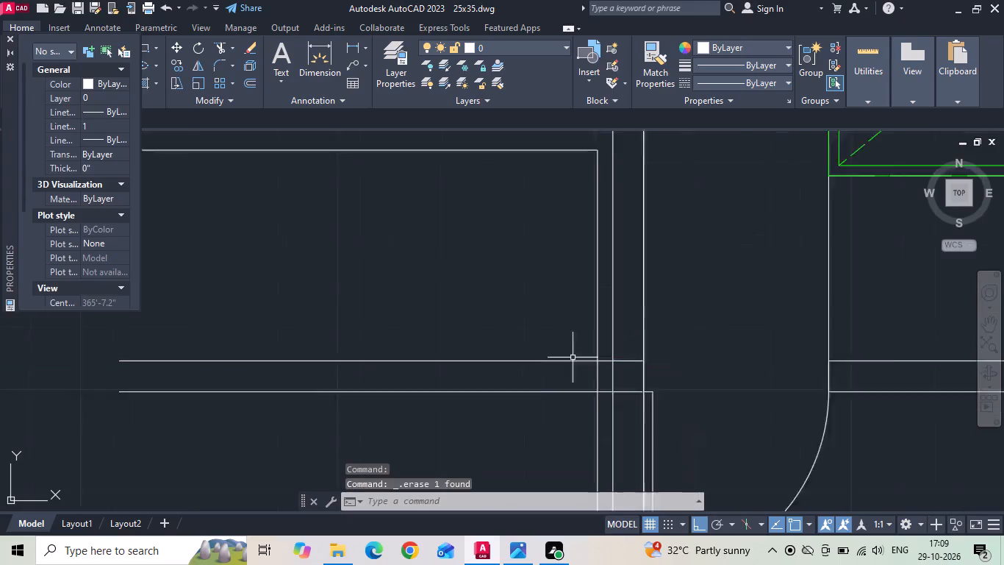
scroll(686, 406, "down", 2)
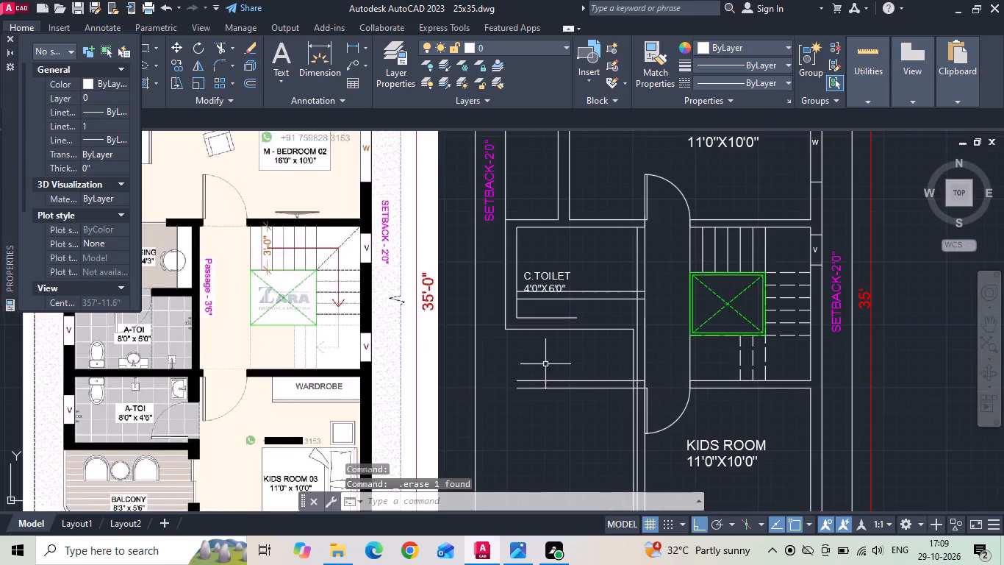
Extend the C.TOILET's inner side-wall line to the wall between the toilets and its outer side-wall line to the plot boundary.
scroll(511, 364, "down", 1)
middle_click_drag(463, 360, 561, 324)
type("EX")
key("space")
left_click(606, 299)
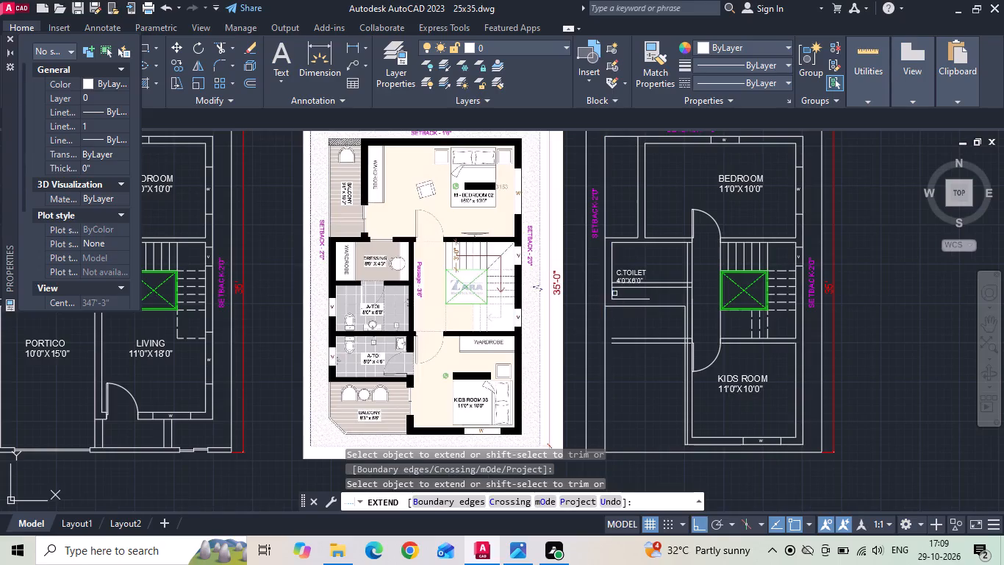
left_click(614, 294)
left_click(610, 301)
left_click(613, 302)
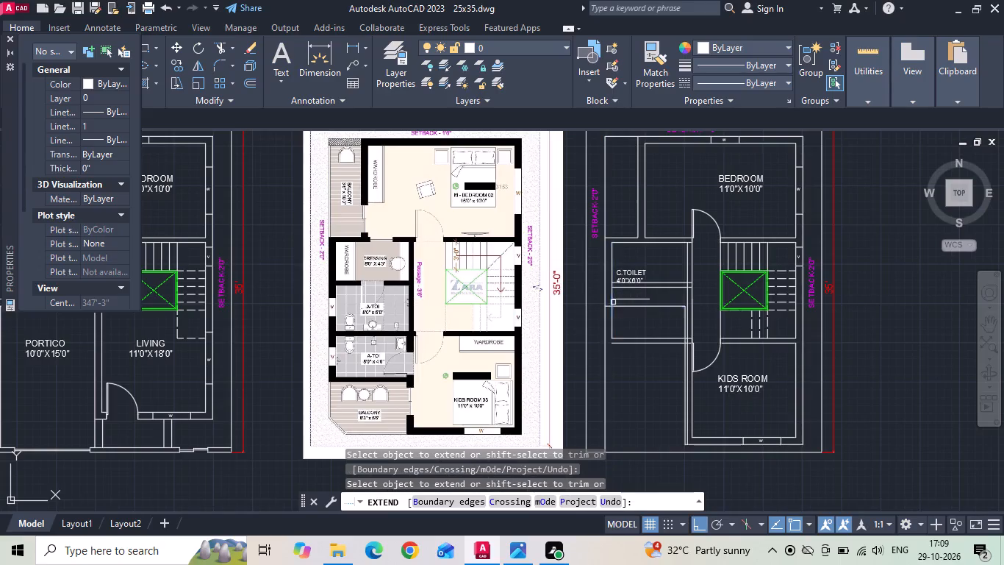
left_click(611, 333)
key("Escape")
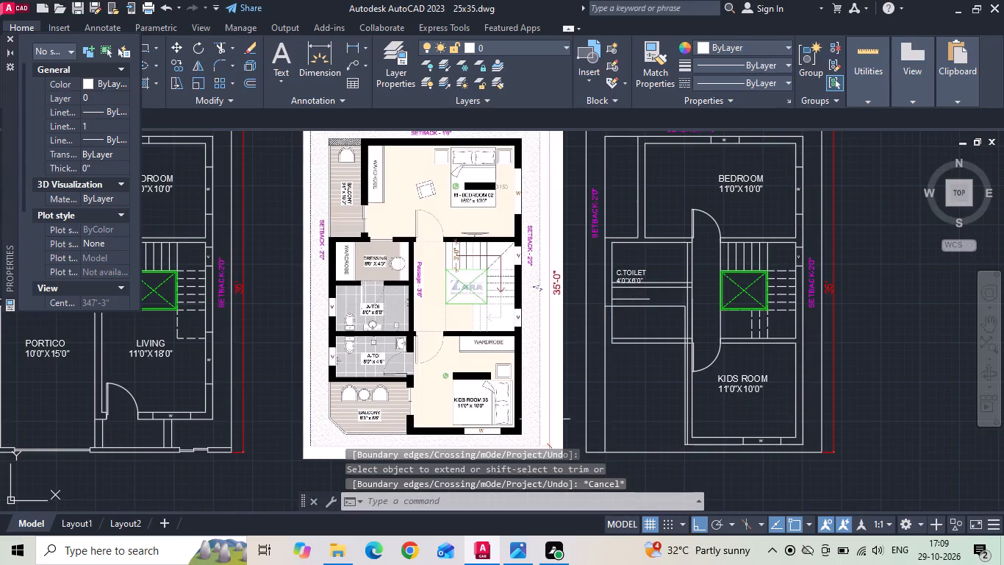
Offset the lower line of the wall between the toilets 4'6" downward to set the second attached toilet's depth.
scroll(441, 424, "up", 1)
type("O")
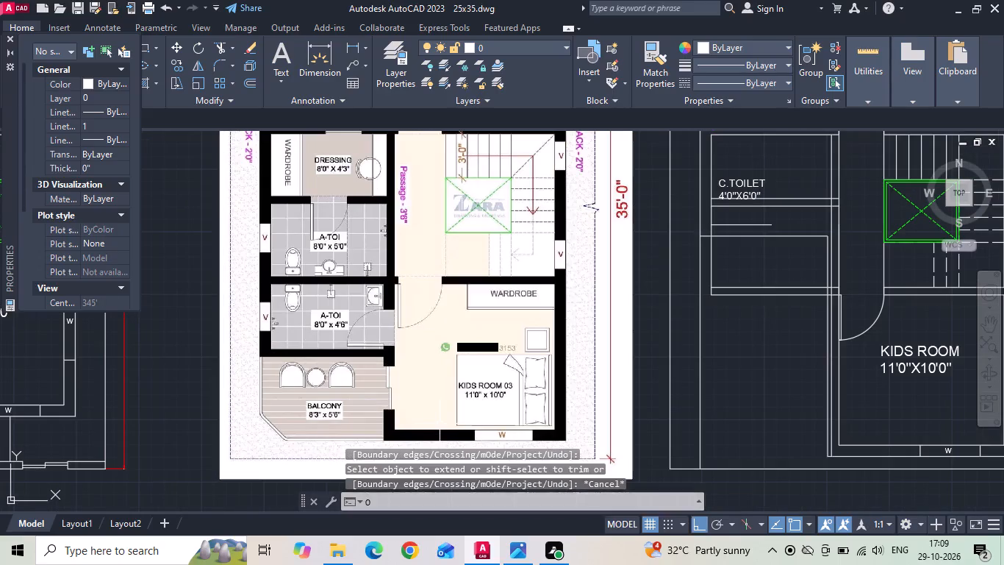
key("space")
key("4")
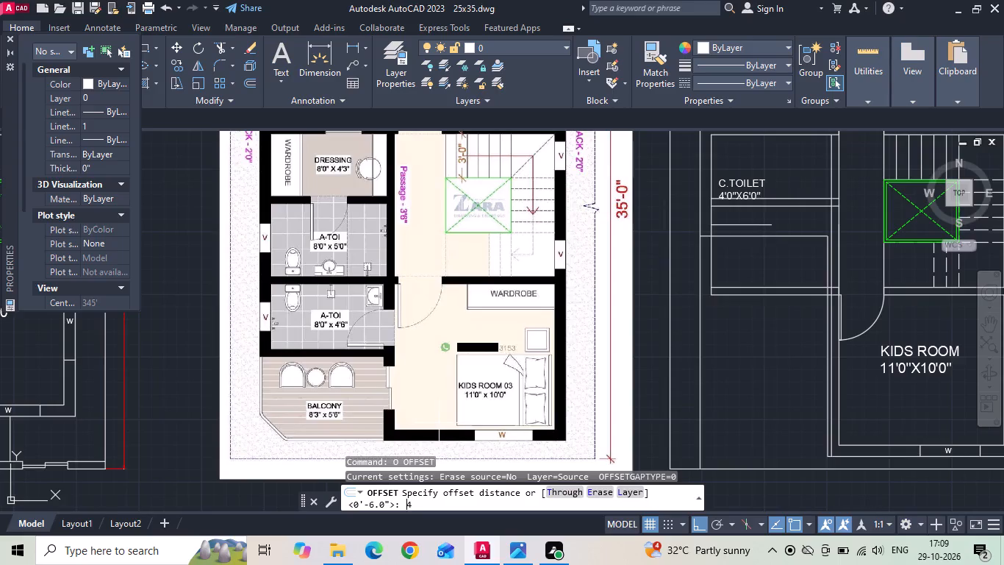
type("'6")
key("space")
scroll(391, 299, "down", 1)
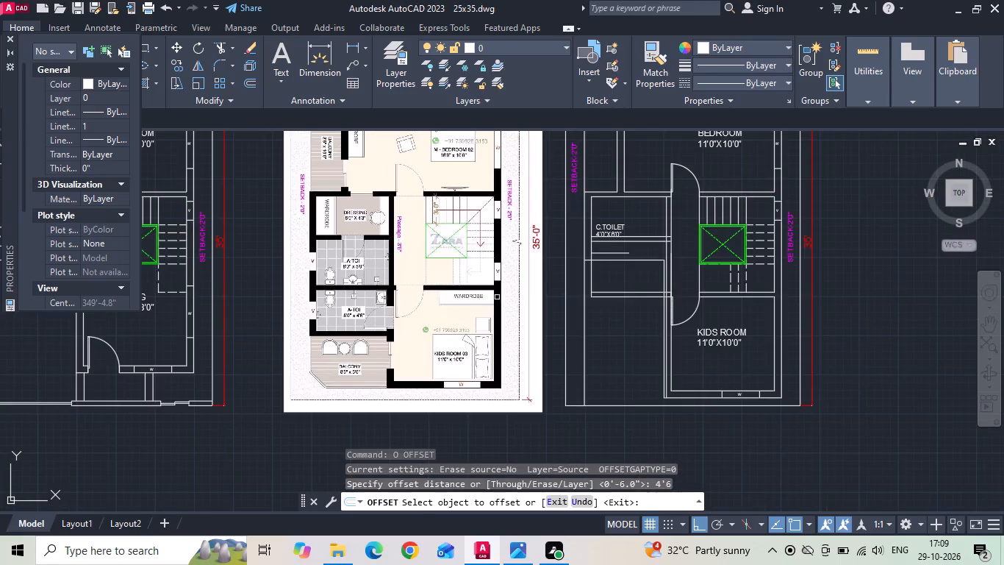
left_click(628, 299)
left_click(626, 336)
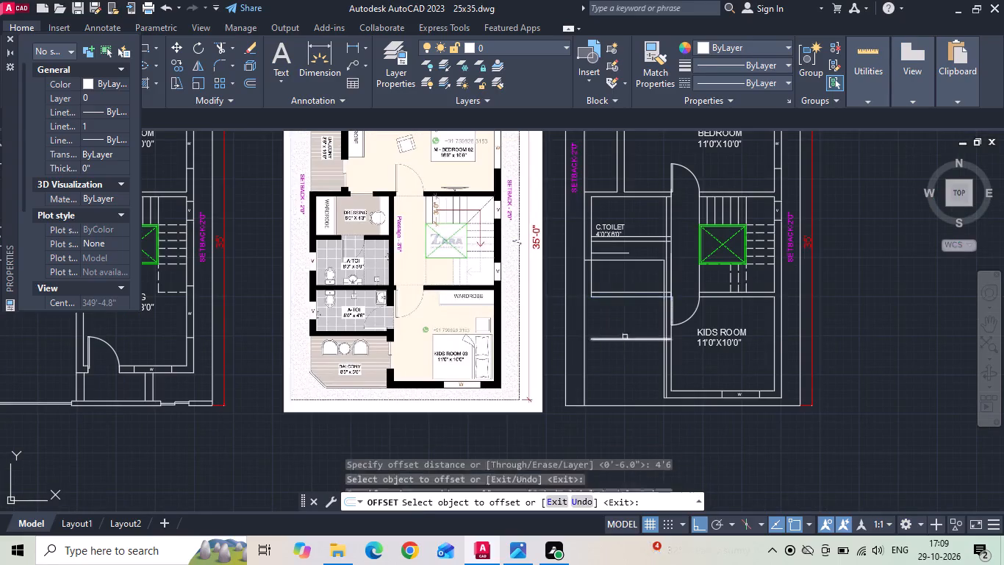
scroll(625, 335, "up", 1)
key("Escape")
Offset the second attached toilet's bottom line 6" downward to form the wall towards the balcony.
type("O")
key("space")
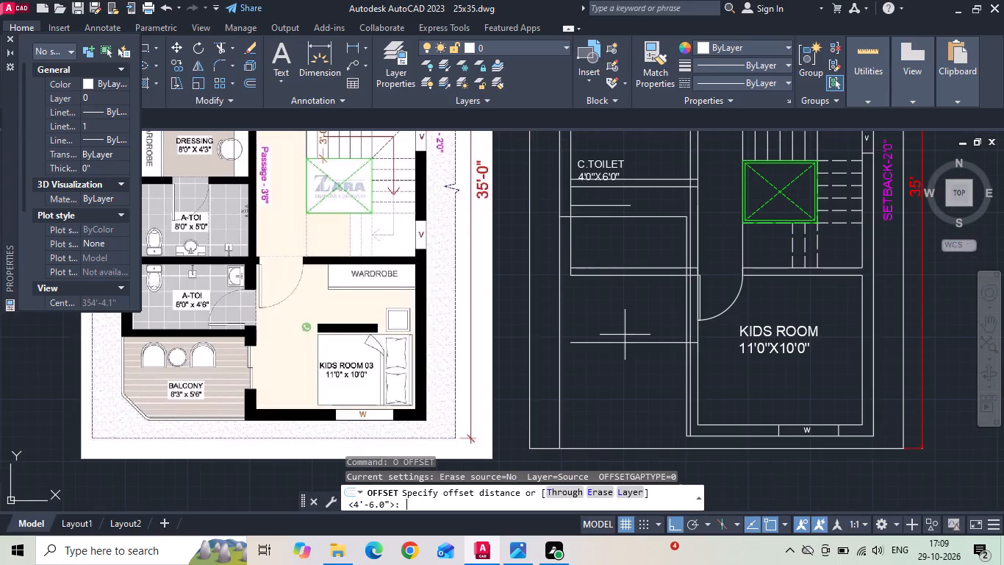
type("6")
key("space")
left_click(620, 343)
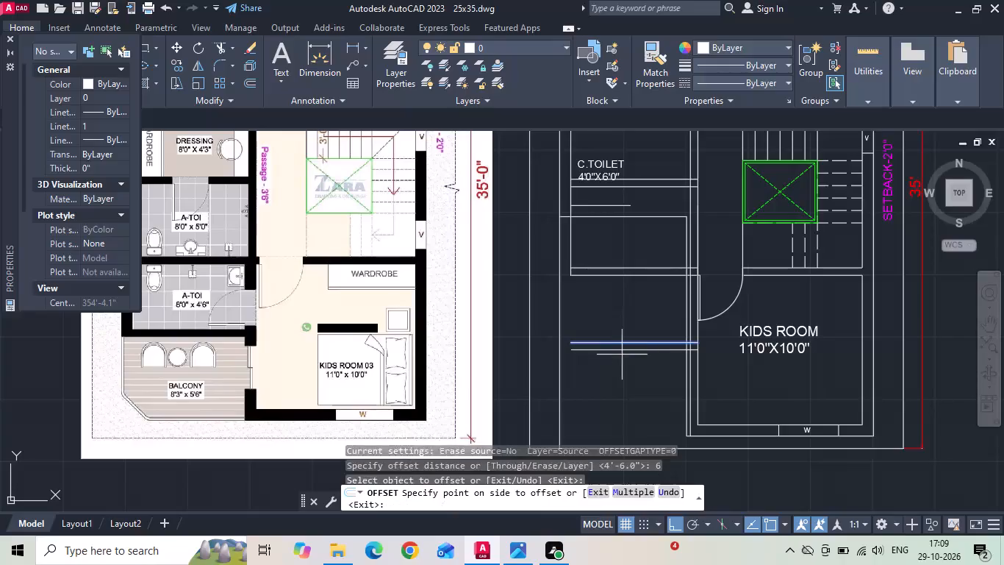
left_click(617, 369)
key("Escape")
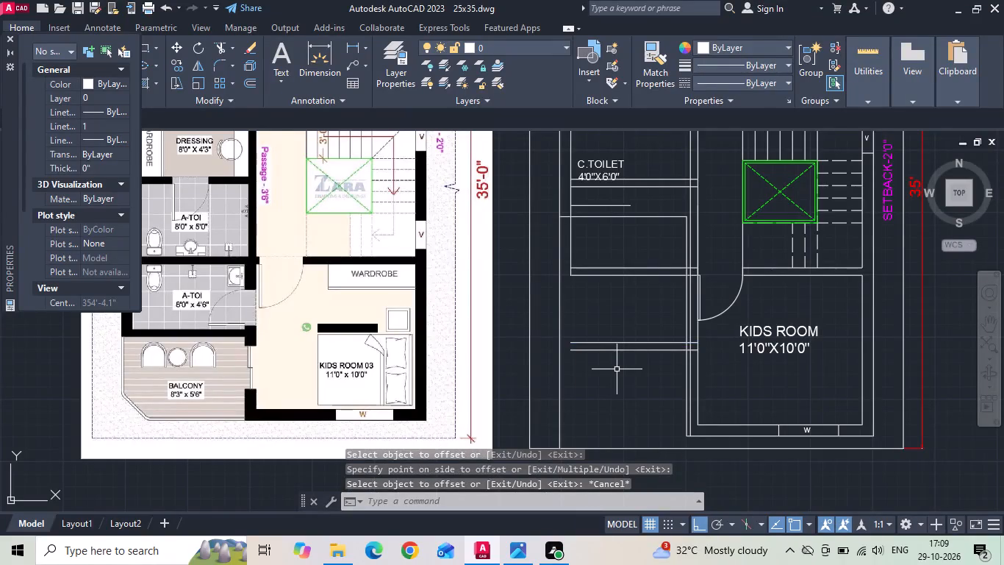
Close the second attached toilet's outer wall corner with a zero-radius fillet and extend its inner side-wall line to the toilet's bottom line.
type("F")
key("space")
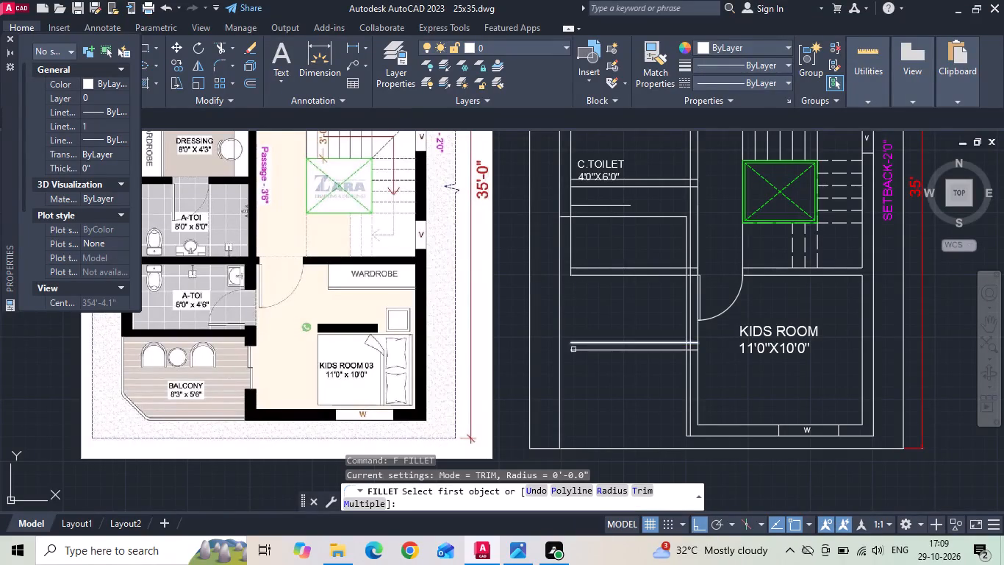
left_click(573, 351)
left_click(559, 338)
key("Escape")
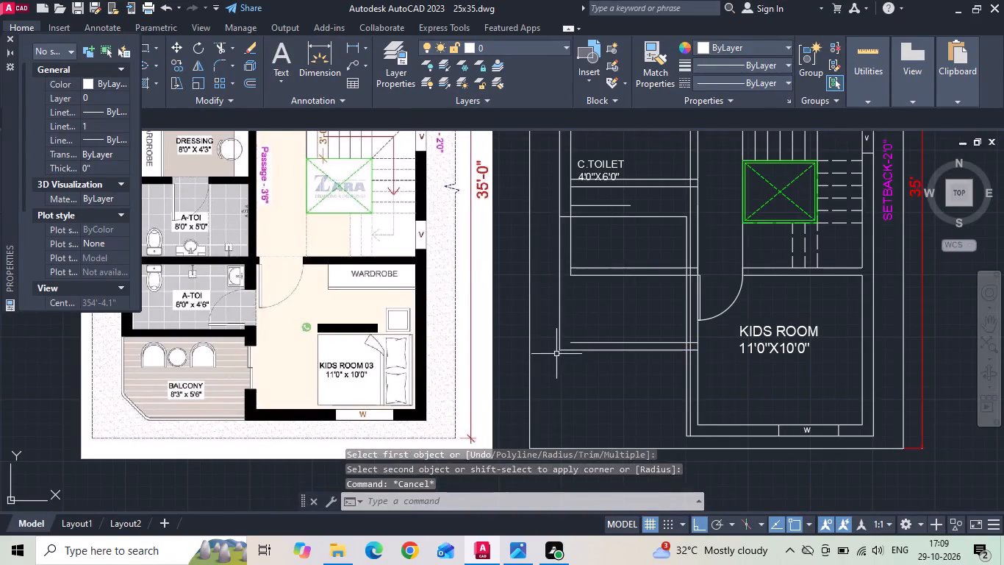
type("EX")
key("space")
left_click(573, 255)
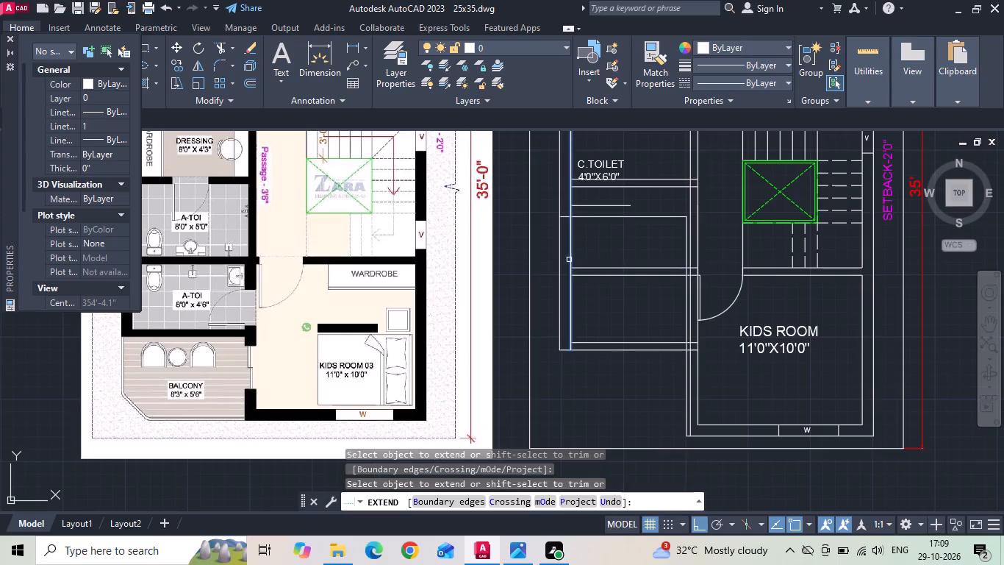
key("Escape")
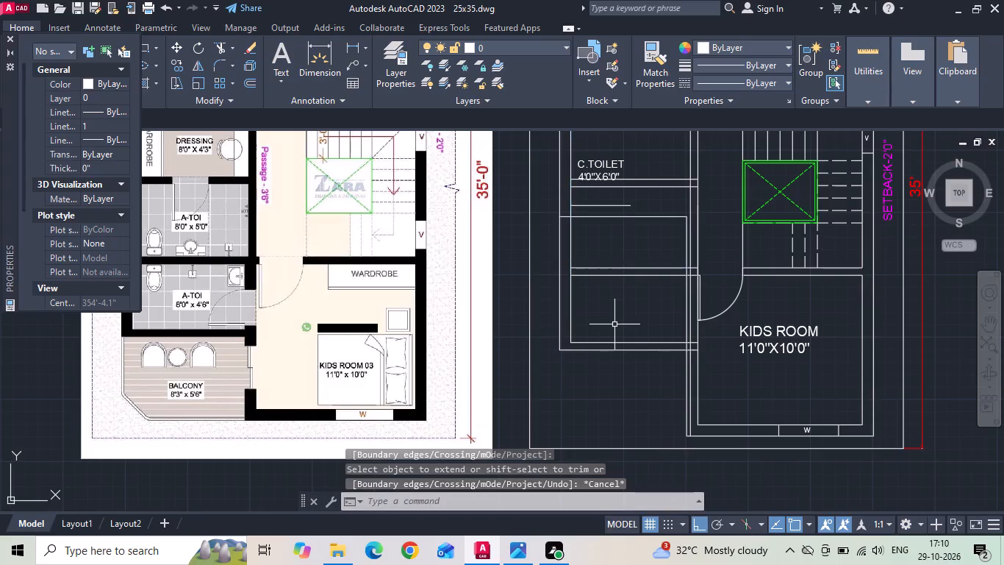
Trim the stray and overlapping lines where the second attached toilet's bottom wall meets the kids room wall.
type("TR")
key("space")
key("space")
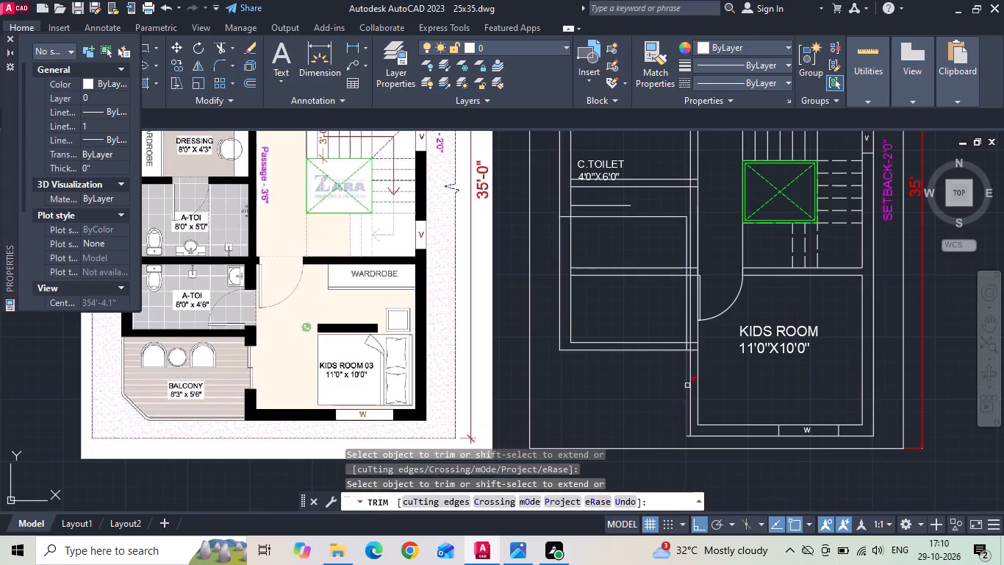
left_click(691, 378)
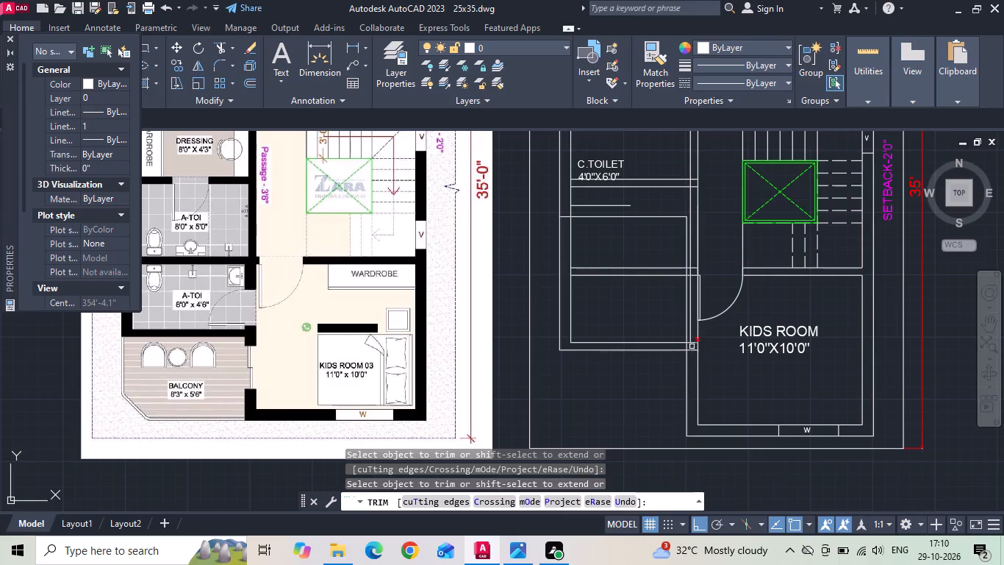
left_click(692, 347)
scroll(692, 347, "up", 1)
left_click(689, 331)
left_click(691, 343)
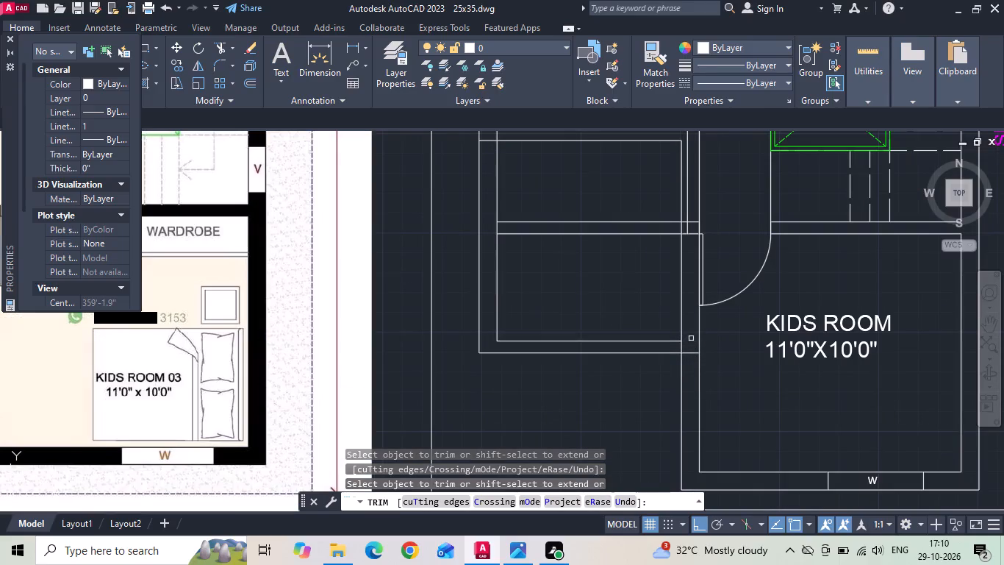
left_click(691, 354)
left_click(681, 349)
scroll(701, 372, "down", 1)
key("Escape")
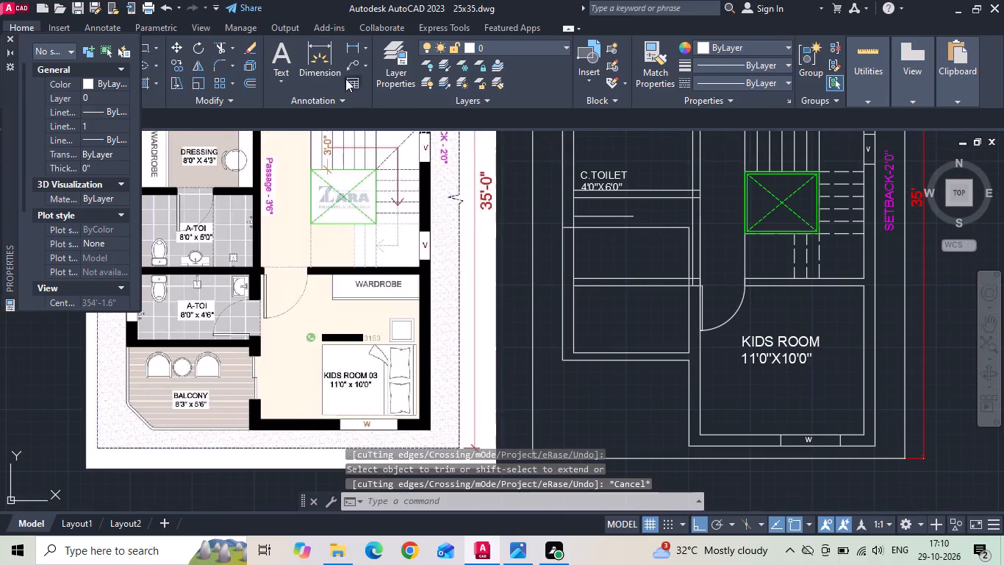
Measure the wall thickness between the second attached toilet and the kids room with a temporary linear dimension, snapped to the wall corner, and erase it.
left_click(351, 46)
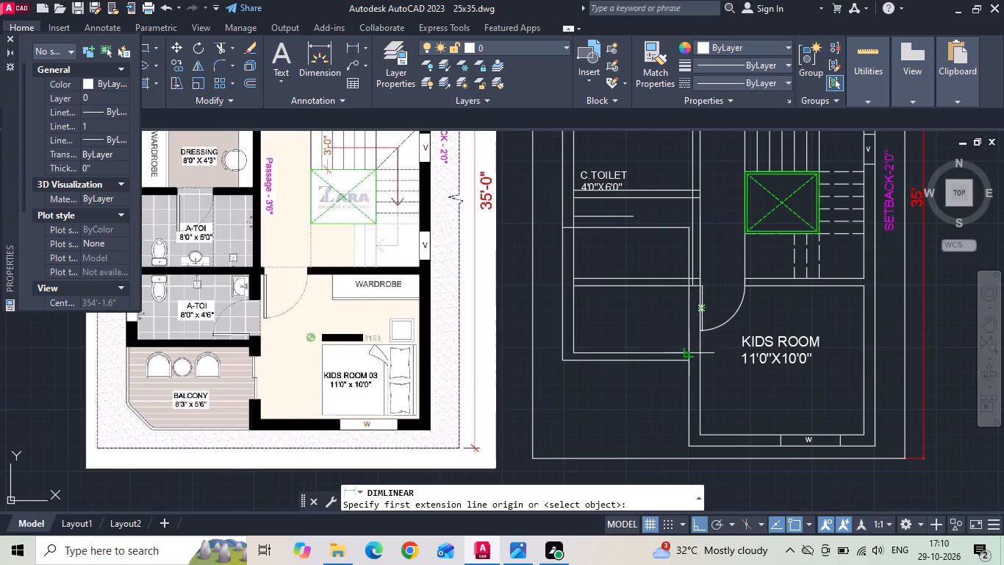
scroll(687, 363, "up", 1)
left_click(686, 345)
left_click(706, 344)
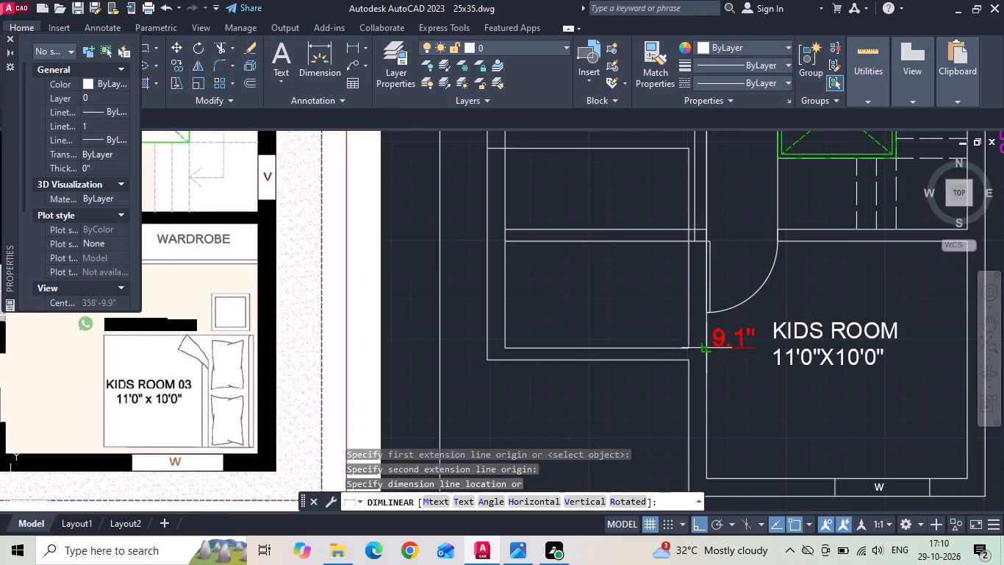
scroll(706, 344, "up", 2)
left_click(677, 370)
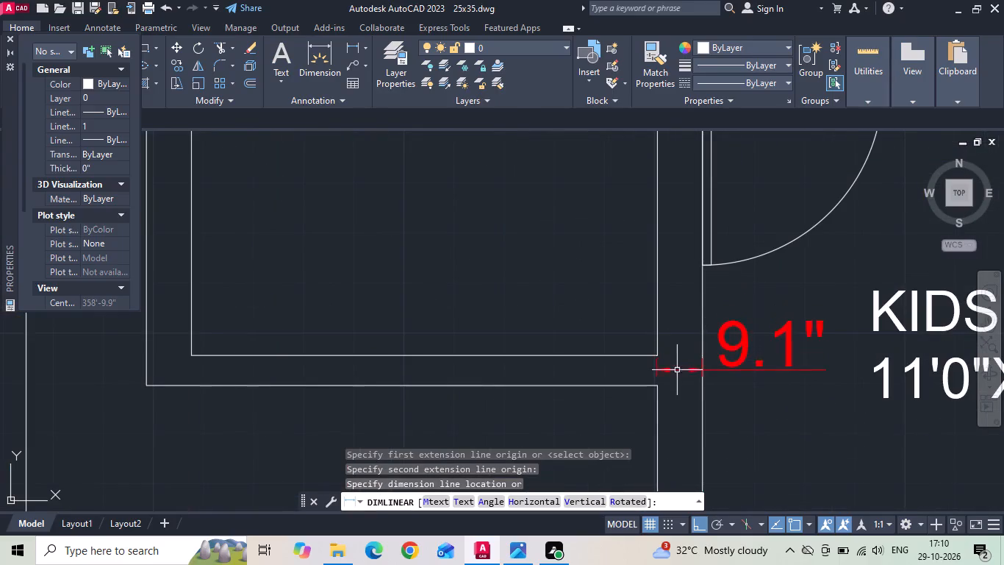
scroll(737, 372, "up", 3)
key("Escape")
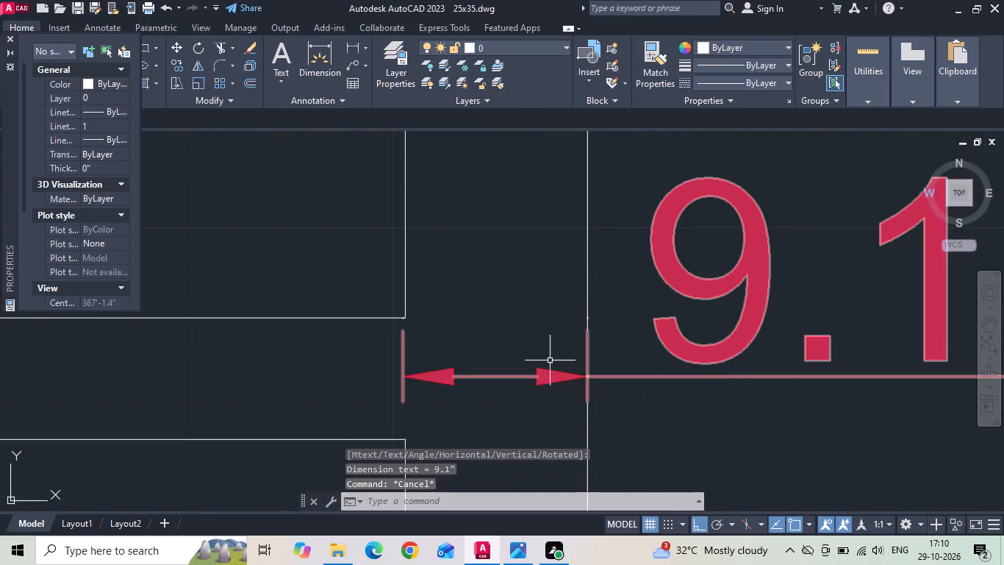
key("Escape")
scroll(413, 327, "up", 2)
left_click_drag(427, 366, 304, 403)
left_click(279, 406)
scroll(357, 316, "up", 1)
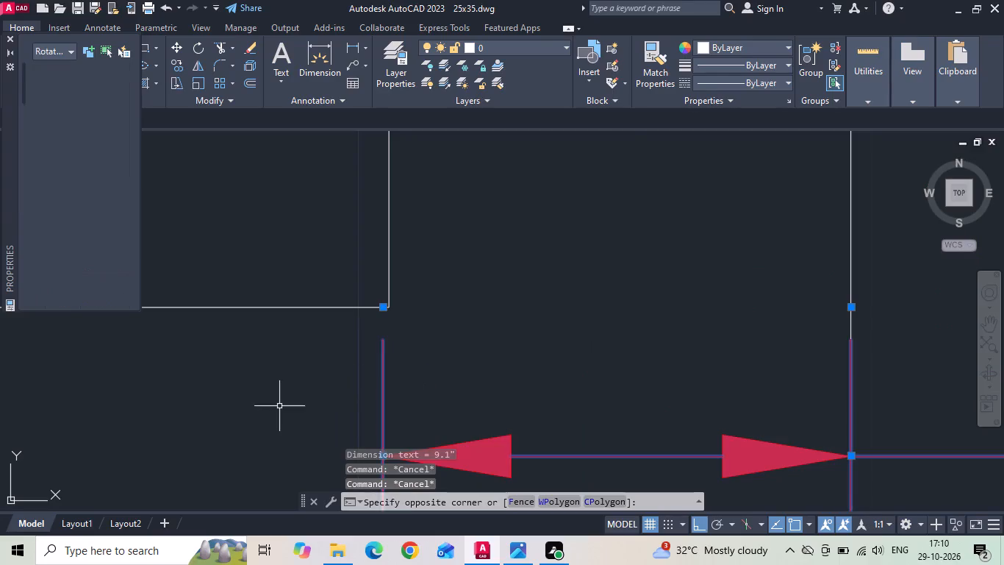
left_click(398, 305)
left_click(412, 300)
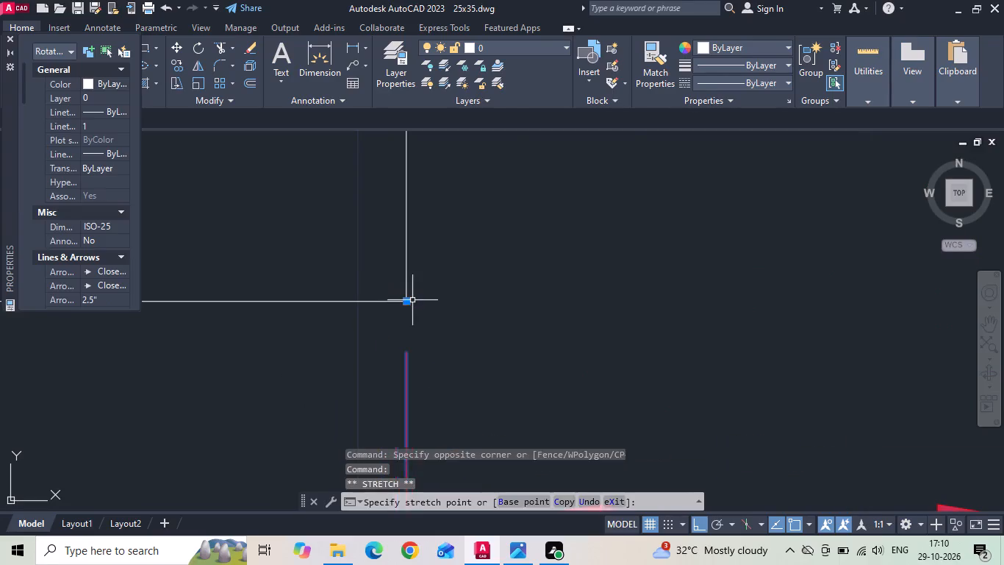
scroll(455, 313, "down", 6)
key("Escape")
left_click(568, 352)
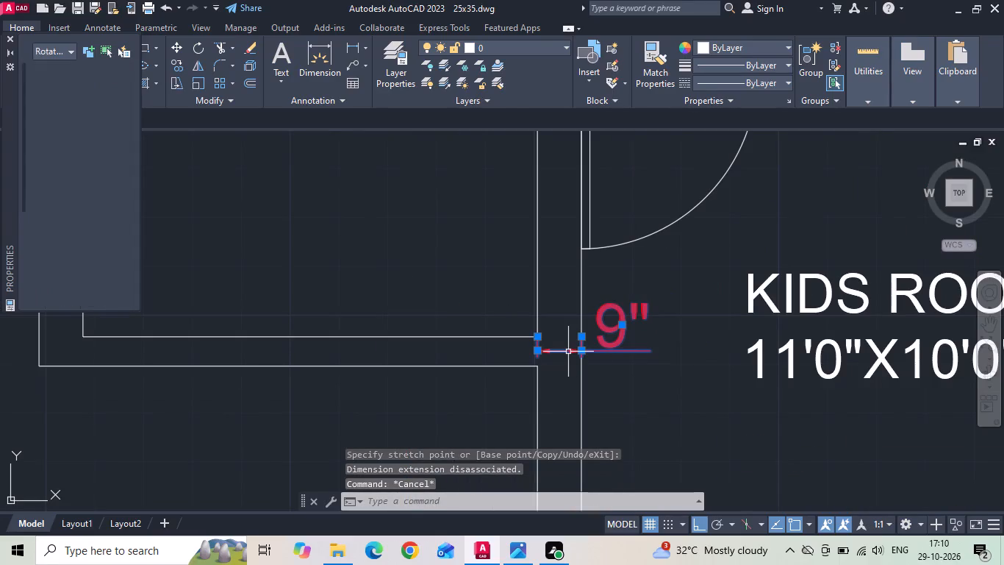
key("Delete")
scroll(632, 354, "down", 4)
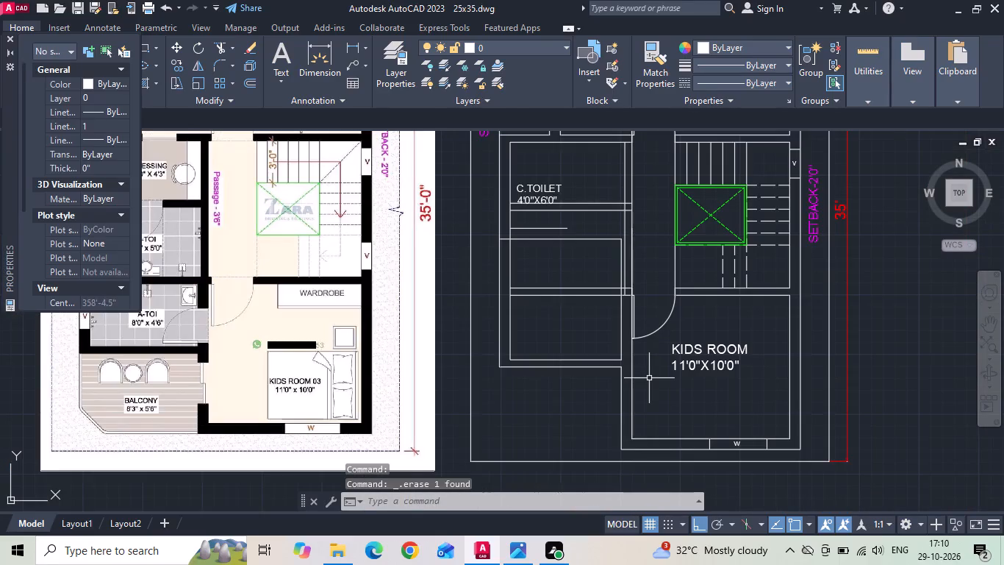
Extend the second attached toilet's bottom line across the kids room wall and offset it 2'6" upward to mark the door opening.
type("EX")
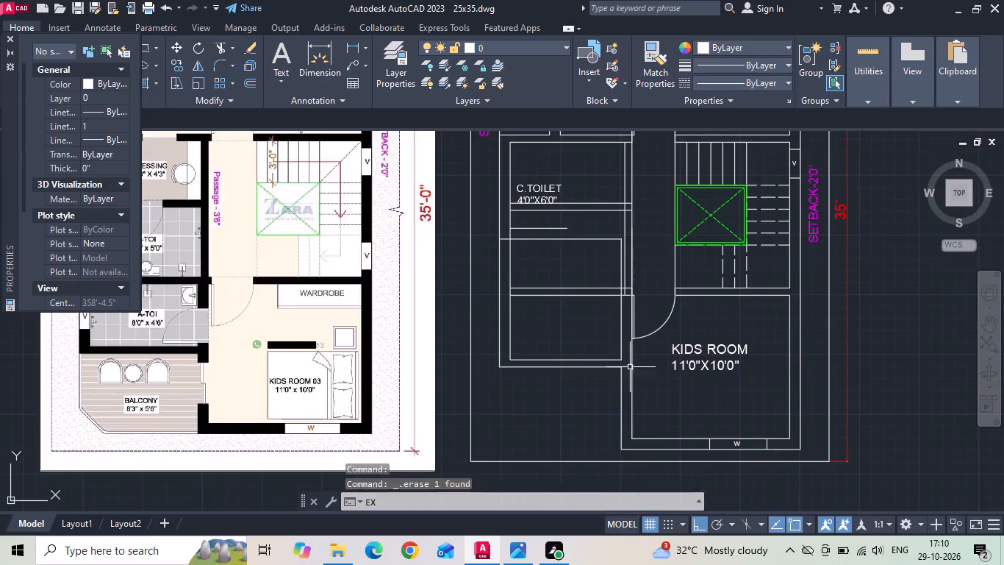
key("space")
left_click(604, 359)
key("Escape")
type("O")
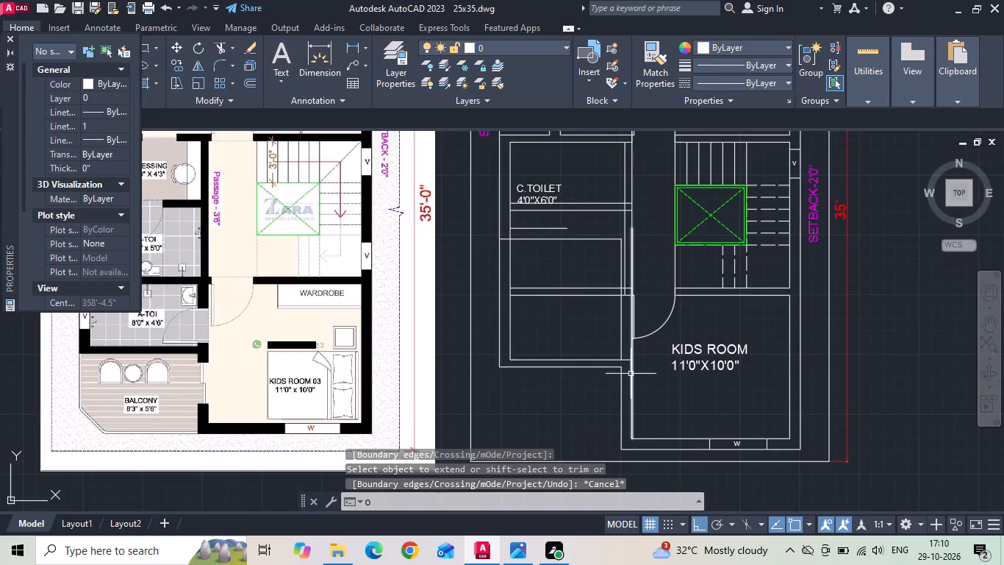
key("space")
type("2'")
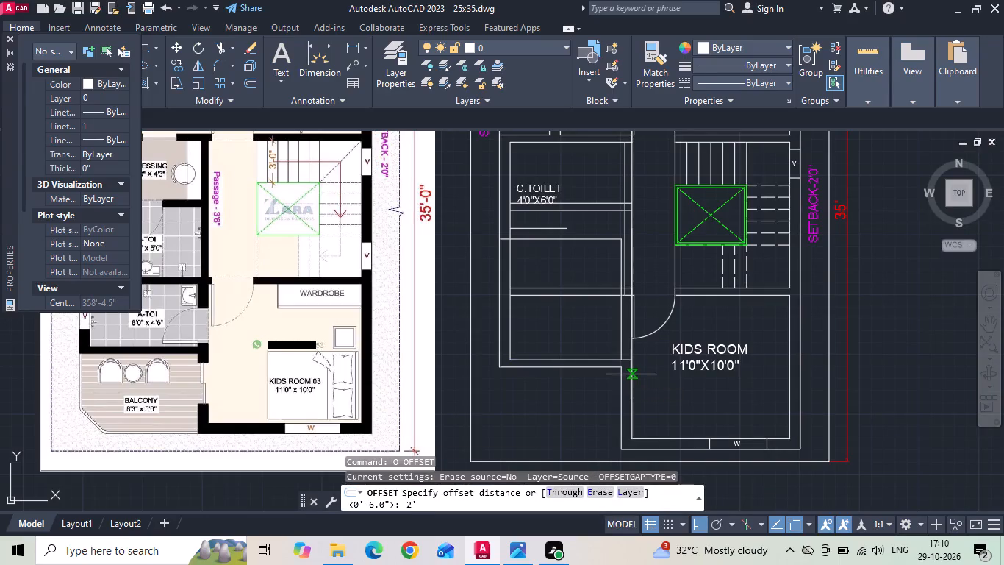
key("6")
key("space")
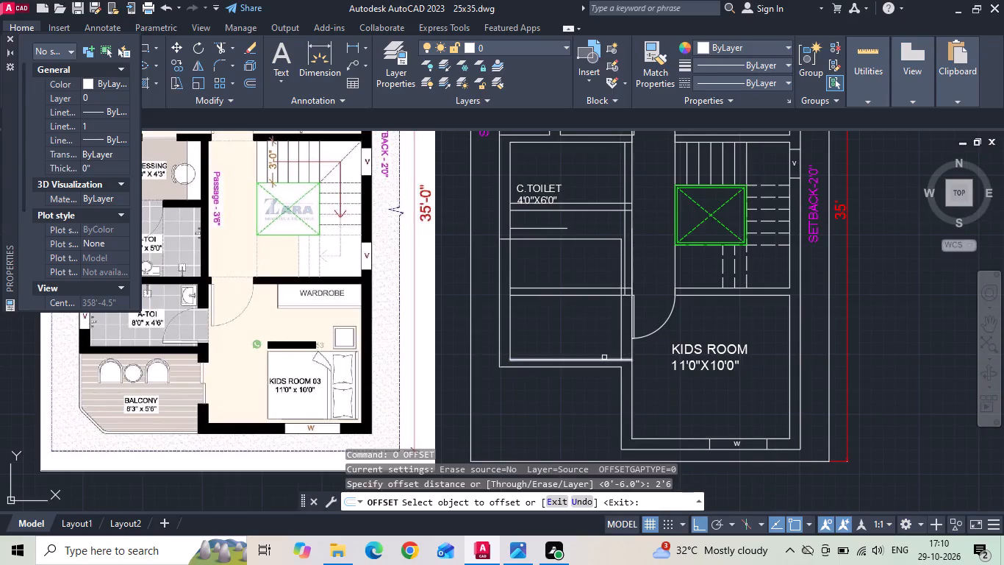
left_click(604, 358)
left_click(572, 360)
left_click(572, 343)
key("Escape")
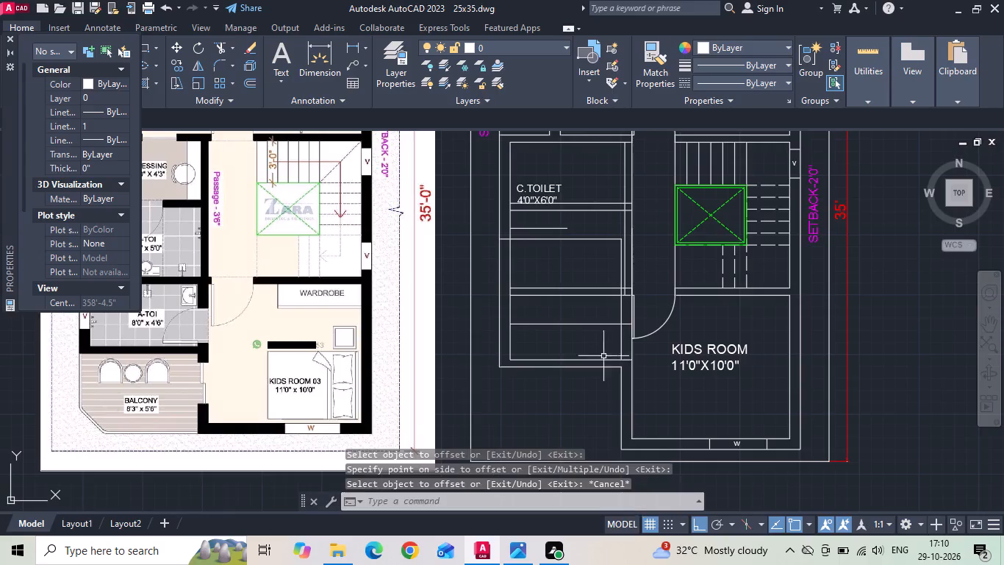
Trim the wall and marker lines to open the doorway between the second attached toilet and the kids room.
type("TR")
key("space")
key("space")
left_click_drag(602, 321, 637, 352)
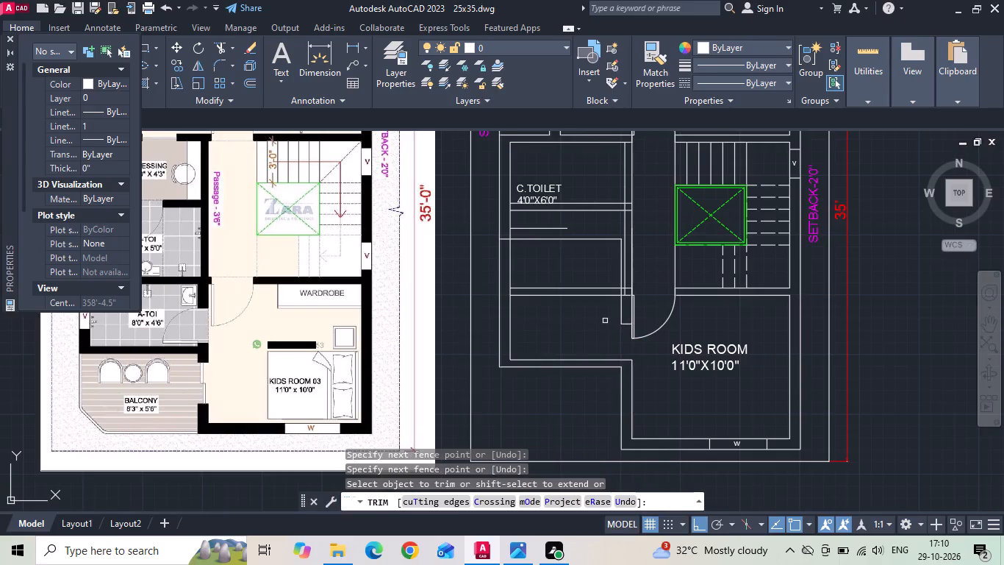
Trim the overlapping lines where the wall between the two attached toilets meets the passage wall and the outer side wall.
middle_click_drag(608, 332, 627, 372)
scroll(643, 338, "up", 3)
left_click_drag(648, 299, 653, 336)
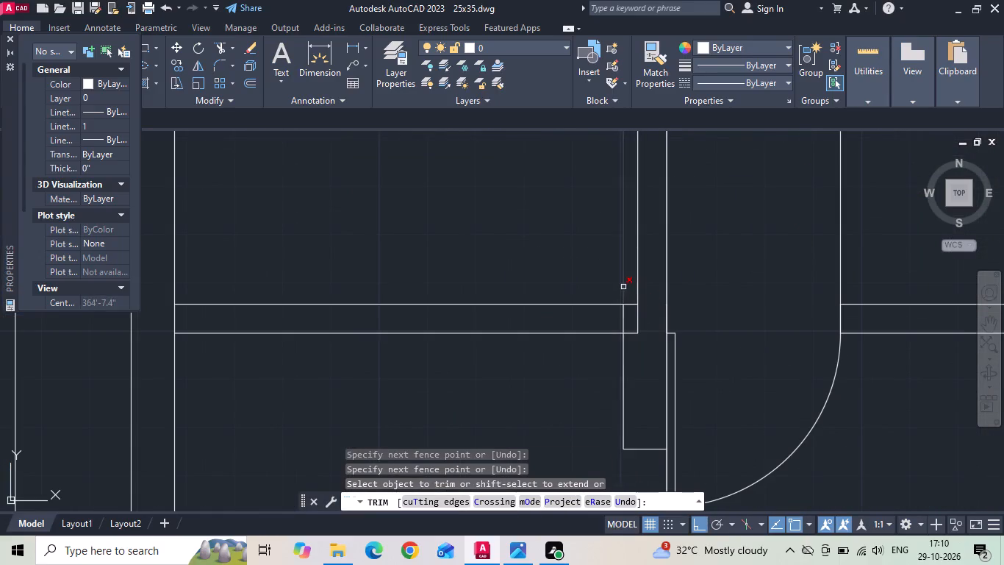
left_click(623, 287)
left_click_drag(642, 316, 632, 319)
left_click(618, 319)
left_click(635, 334)
left_click(175, 322)
scroll(442, 393, "down", 3)
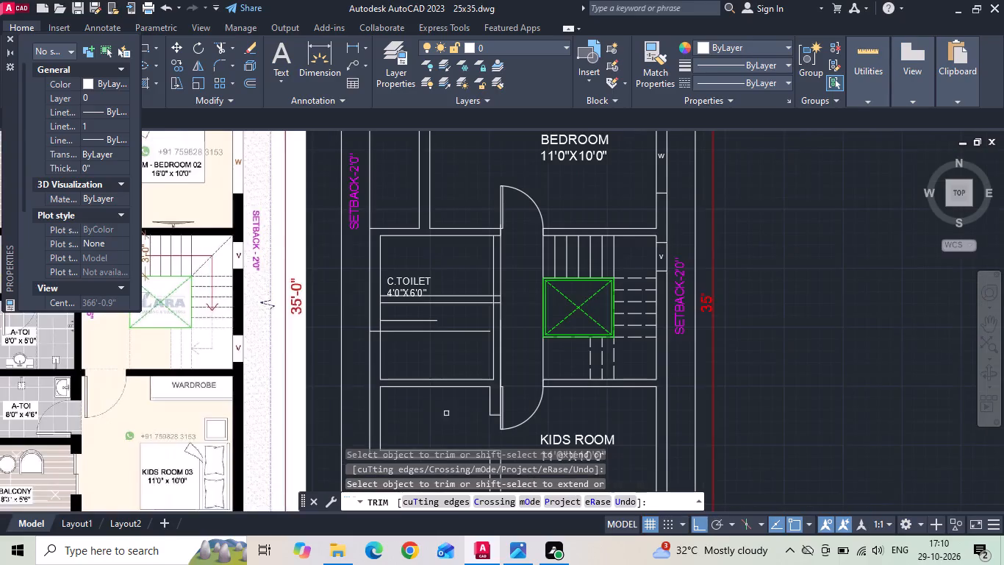
middle_click_drag(427, 413, 558, 398)
middle_click_drag(558, 333, 587, 358)
key("Escape")
Add vertical linear dimensions to the depths of the first attached toilet and the dressing area above it.
left_click(348, 46)
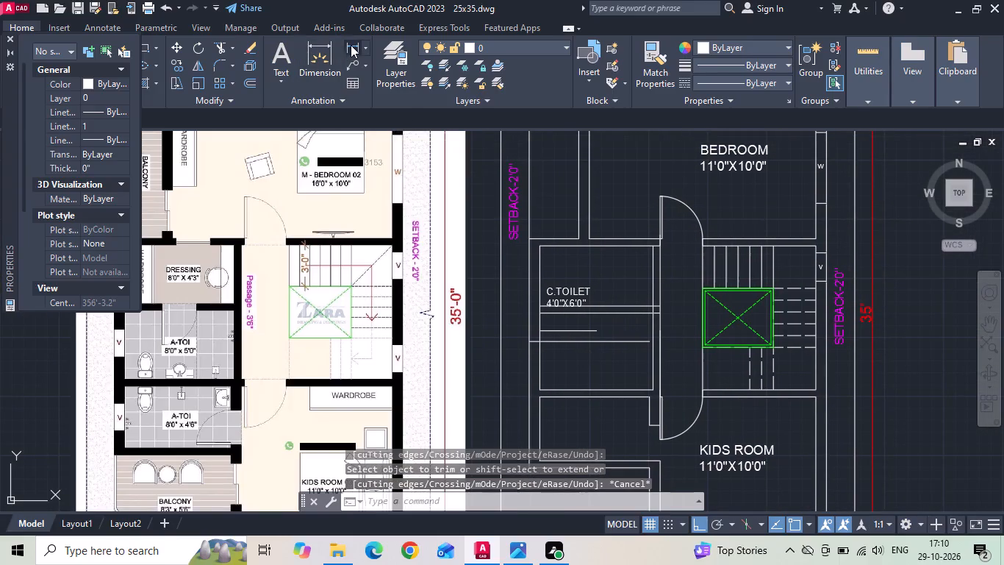
left_click(606, 387)
left_click(603, 314)
scroll(611, 347, "up", 1)
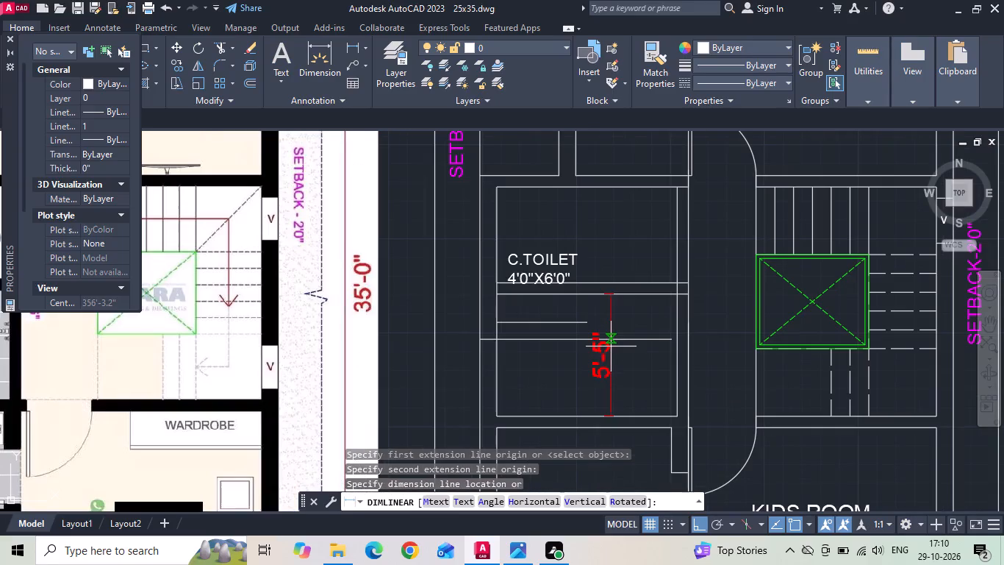
left_click(618, 360)
key("space")
left_click(645, 282)
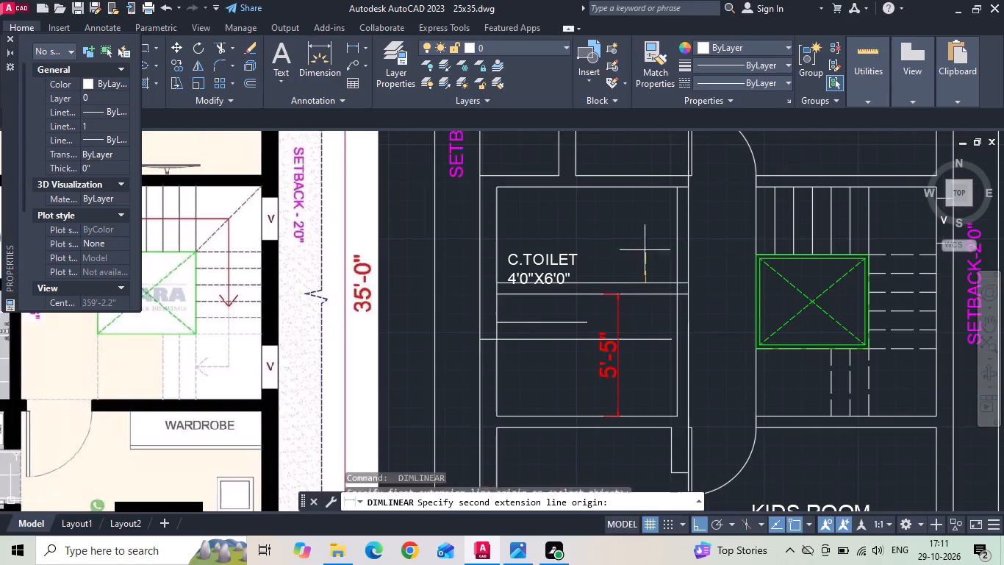
left_click(645, 192)
left_click(636, 216)
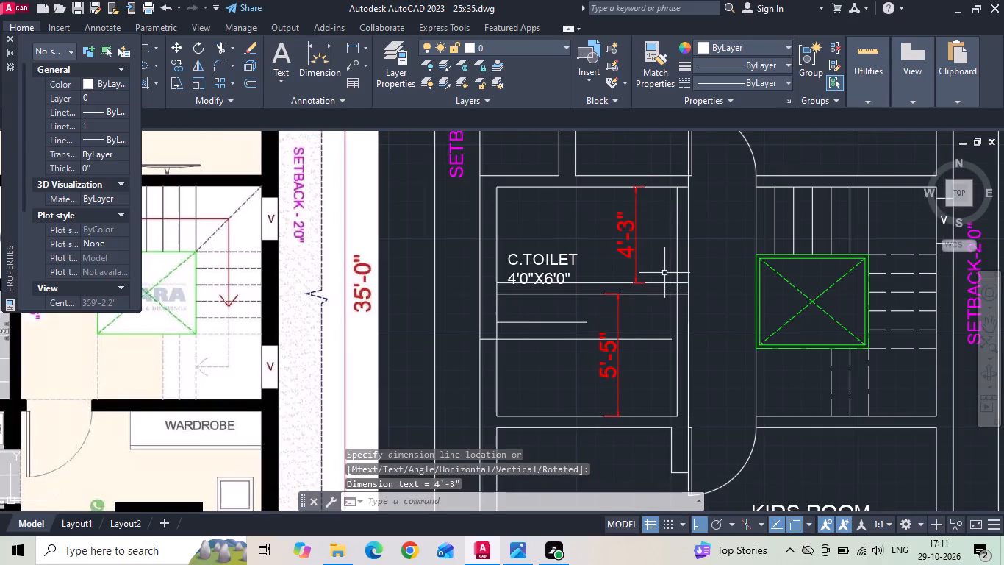
Move both lines of the wall between the dressing area and the first attached toilet 3" downward.
left_click_drag(659, 274, 659, 297)
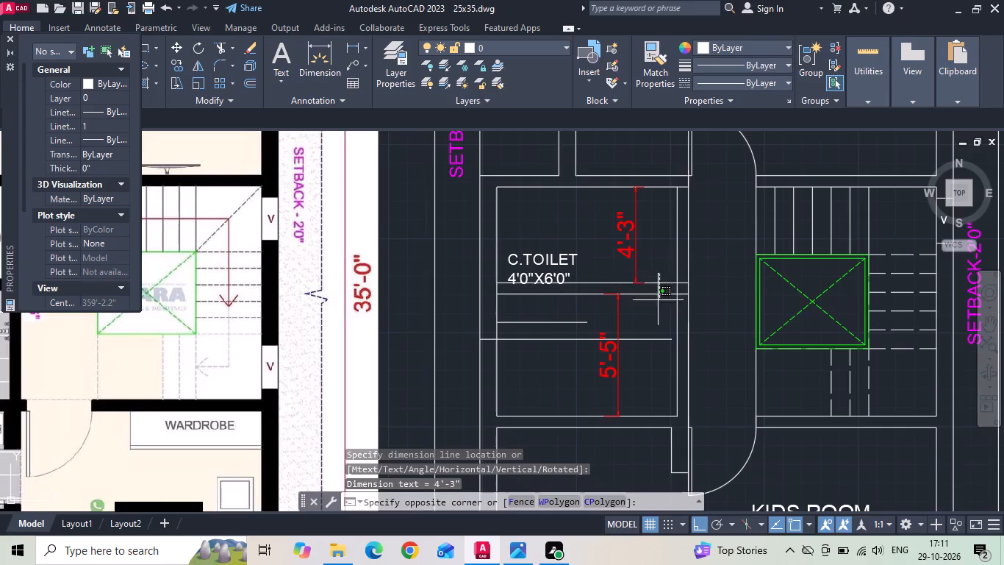
left_click(656, 308)
right_click(656, 309)
left_click(686, 292)
scroll(703, 333, "down", 1)
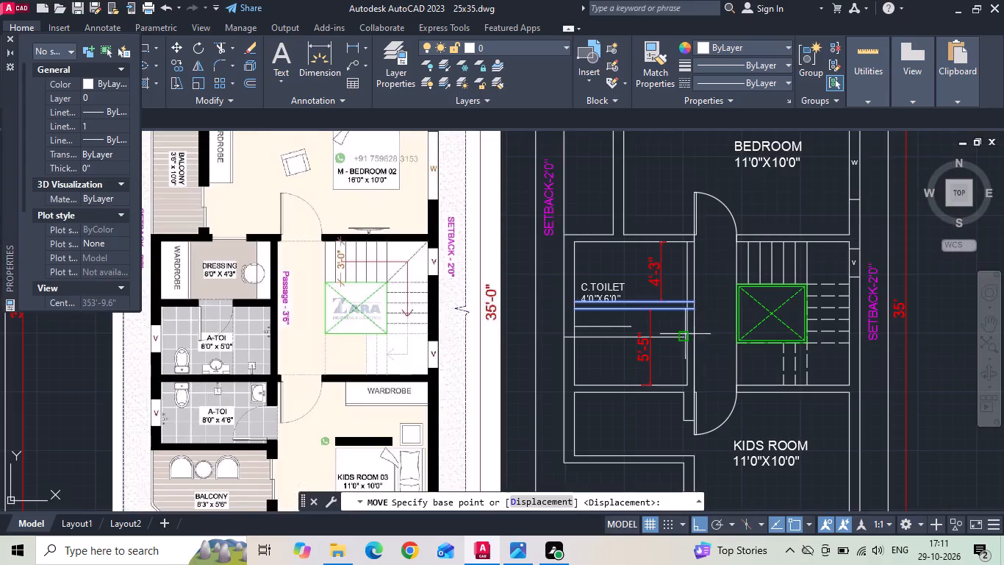
scroll(587, 345, "up", 1)
left_click_drag(587, 349, 589, 360)
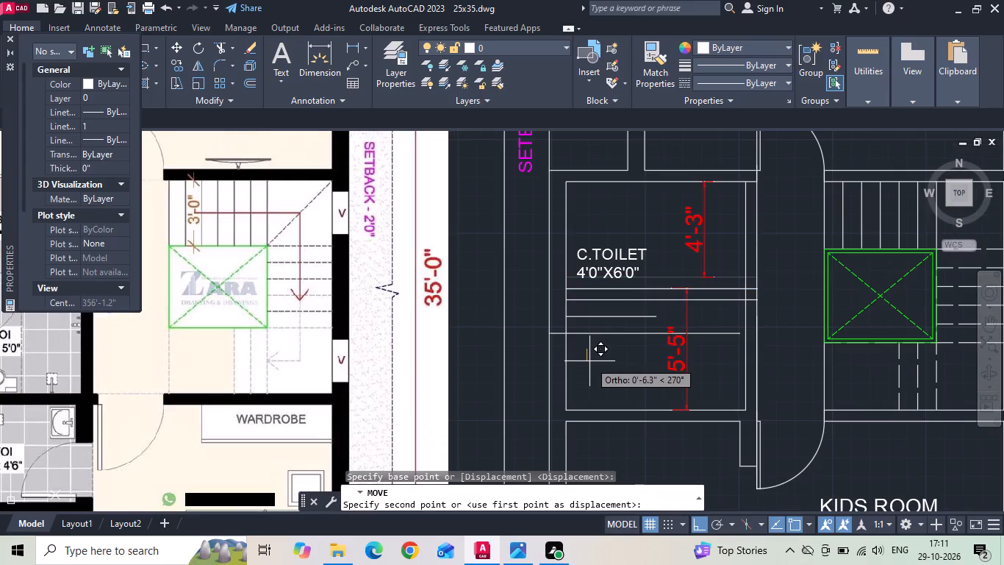
type("3")
key("space")
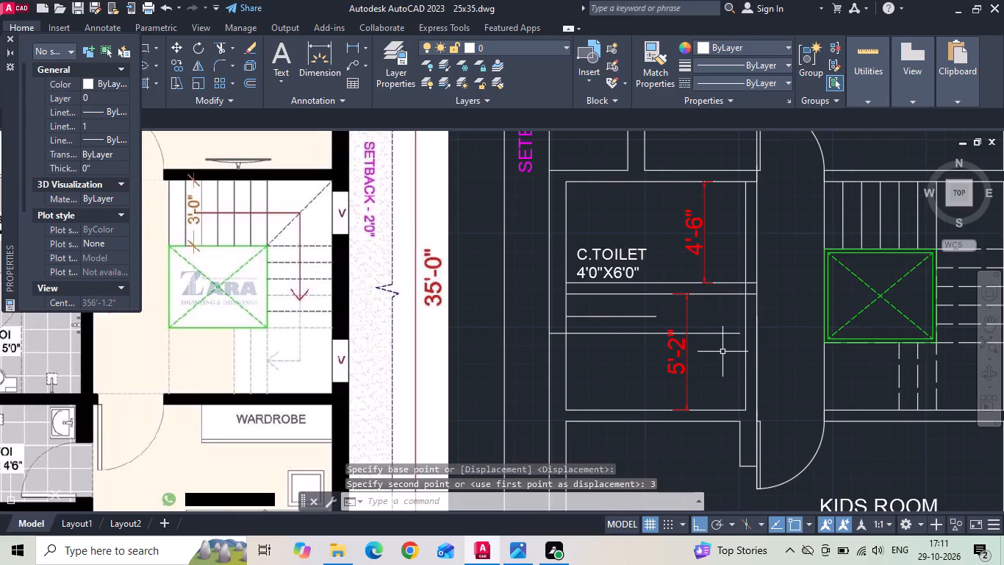
Erase the two leftover horizontal lines inside the first attached toilet.
left_click_drag(627, 310, 625, 330)
left_click(616, 351)
key("Delete")
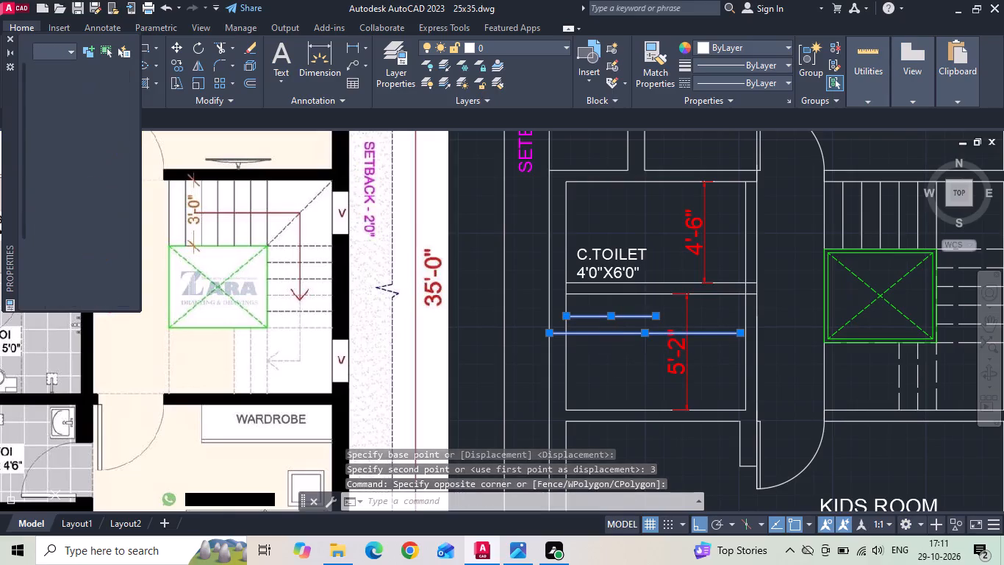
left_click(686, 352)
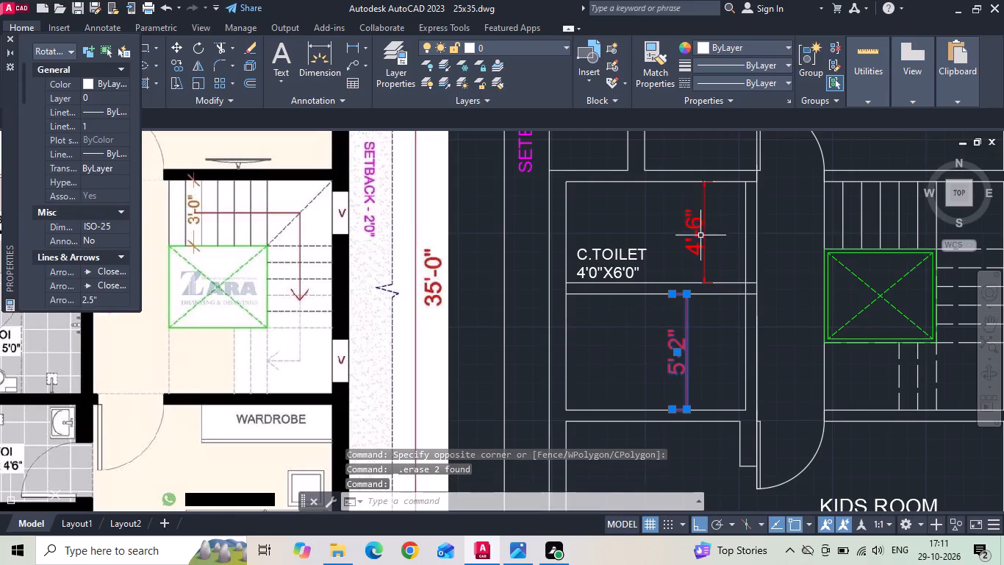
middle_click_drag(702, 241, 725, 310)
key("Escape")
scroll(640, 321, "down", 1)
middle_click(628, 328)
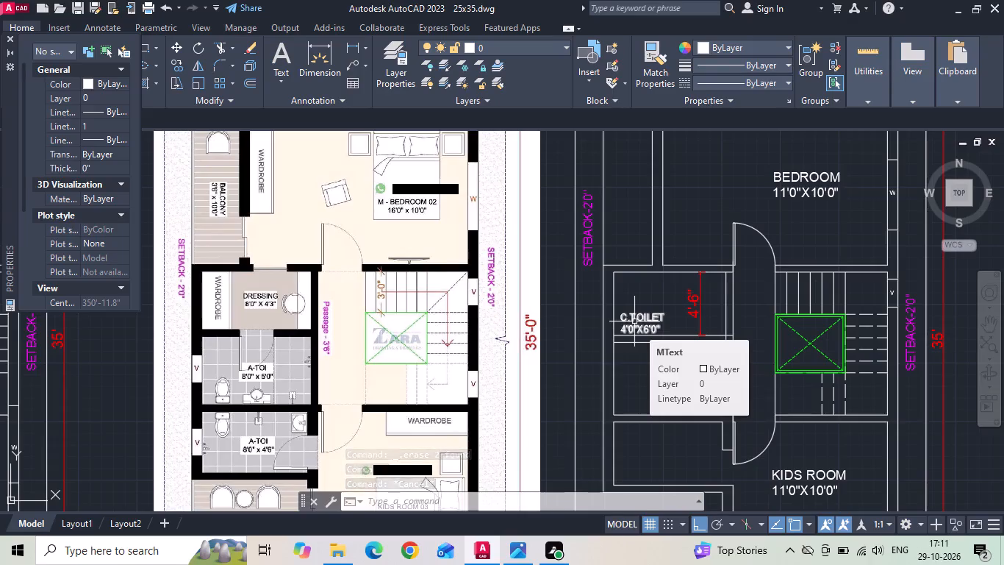
Save the drawing.
key("ctrl+s")
key("ctrl+s")
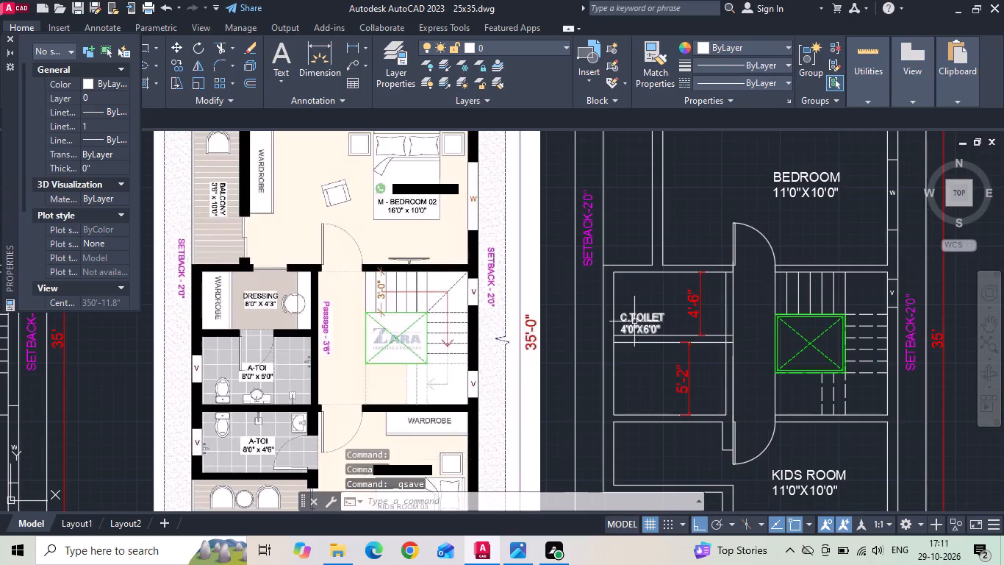
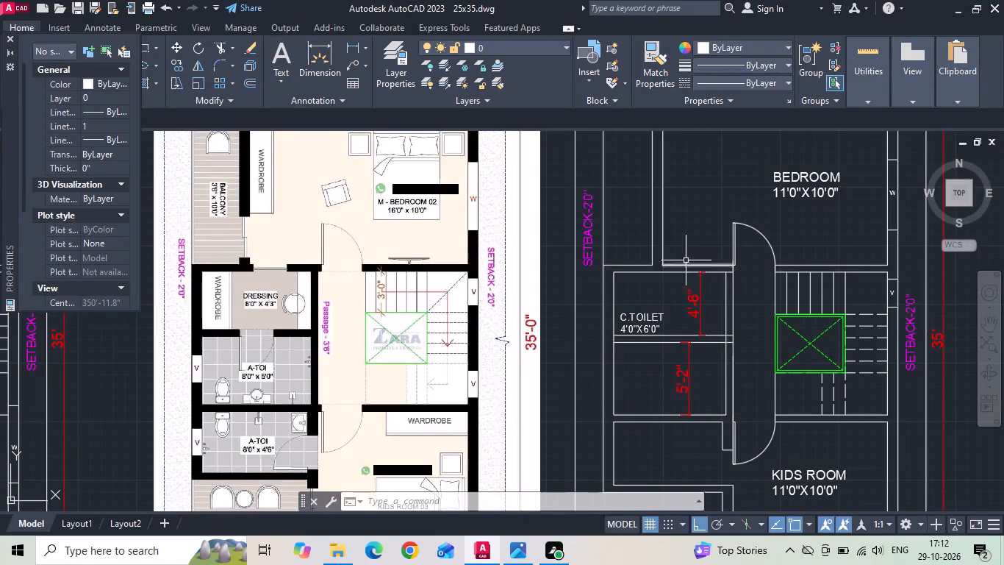
Move the C.TOILET label up and inward, closer to the middle of the dressing area.
middle_click_drag(677, 259, 615, 260)
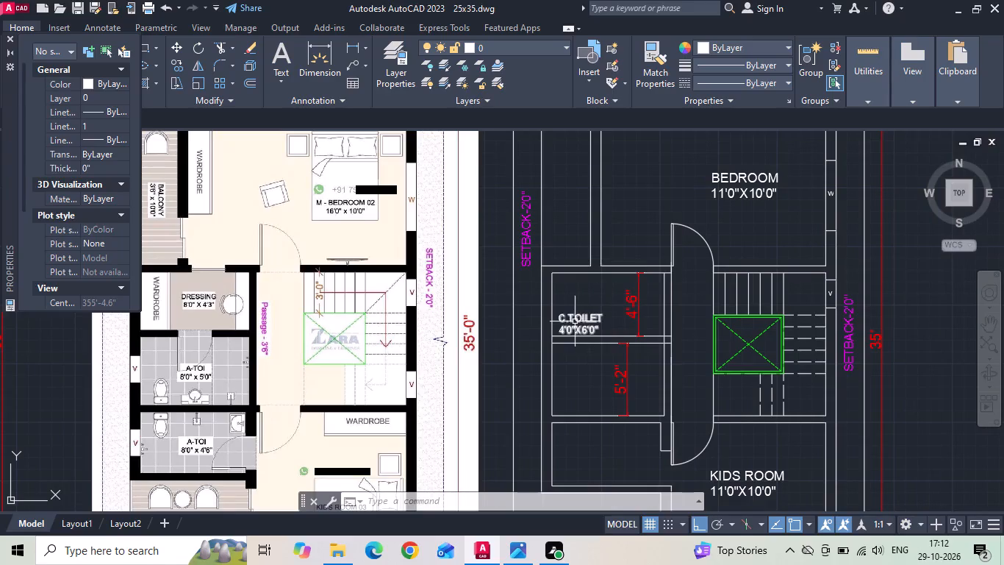
left_click(575, 321)
right_click(575, 321)
left_click(614, 266)
scroll(596, 302, "up", 1)
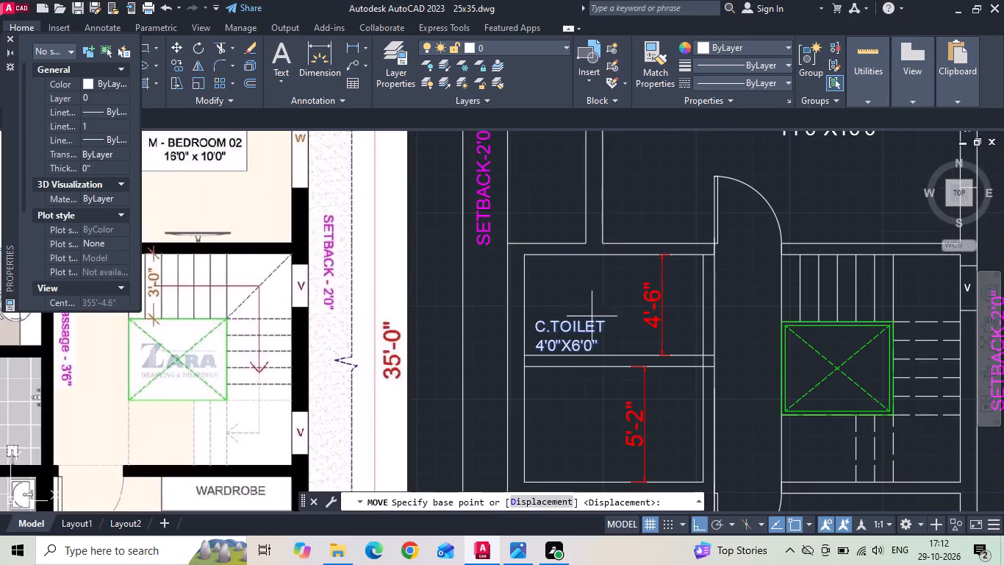
left_click(587, 325)
key("F8")
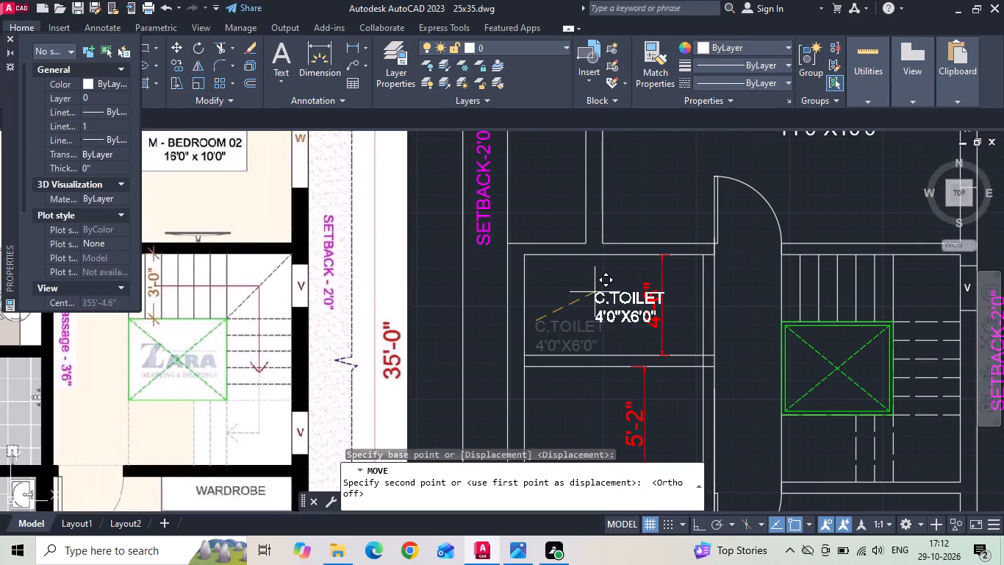
left_click(578, 297)
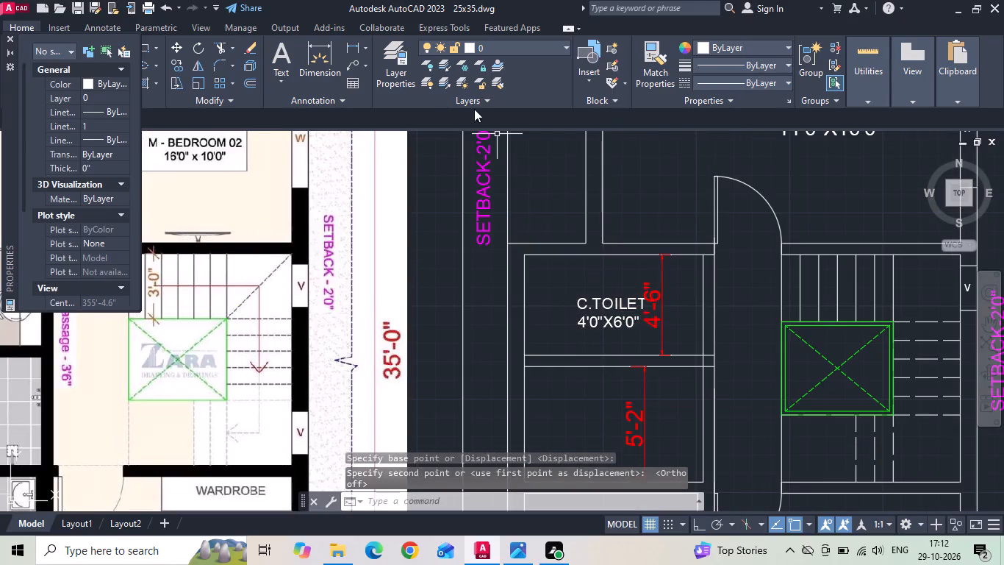
Measure the inside width of the dressing area with a linear dimension, without placing it.
left_click(355, 48)
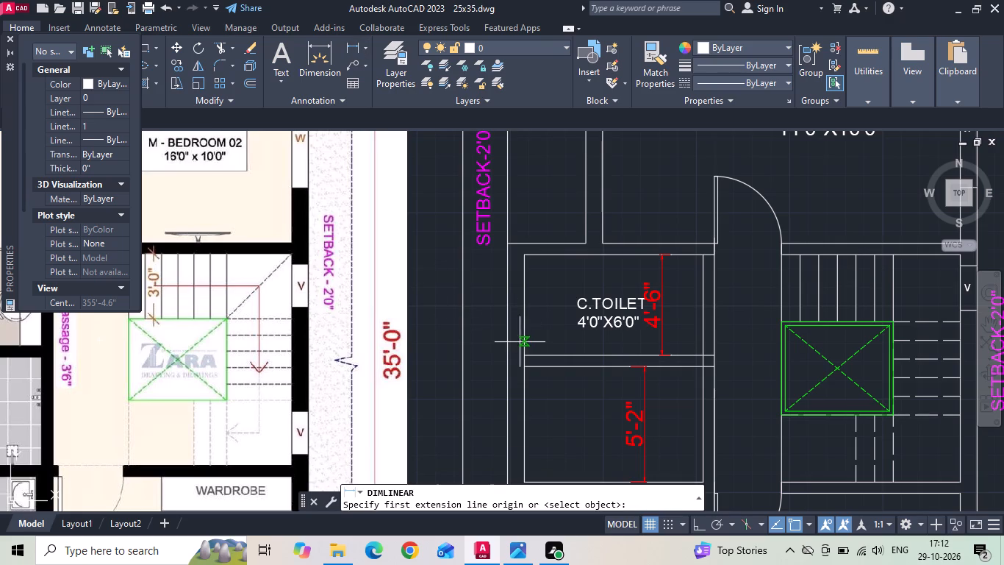
left_click(521, 343)
left_click(702, 338)
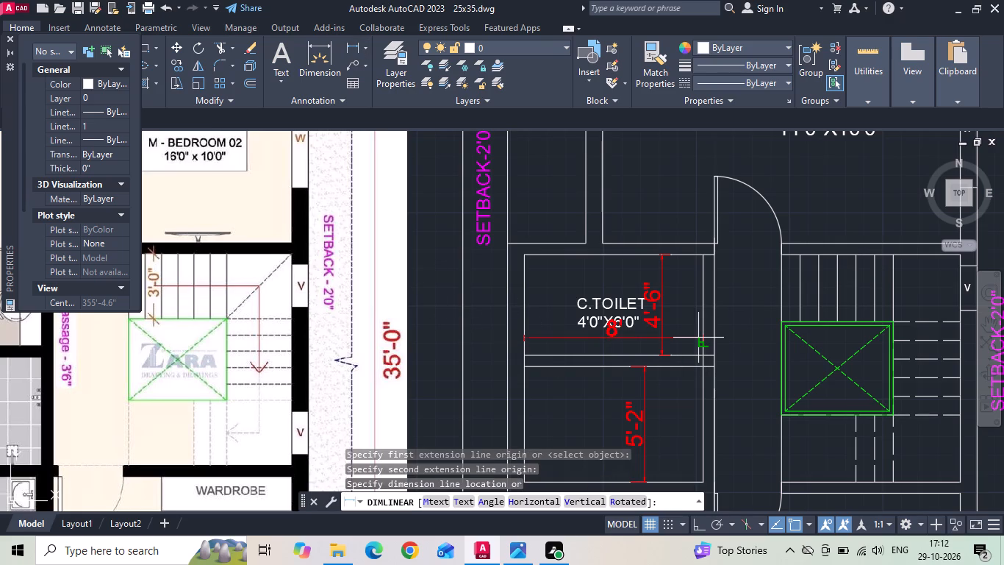
key("Escape")
Change the size line of the label in the dressing area to 8'0"X4'6".
scroll(698, 338, "down", 1)
scroll(655, 326, "up", 1)
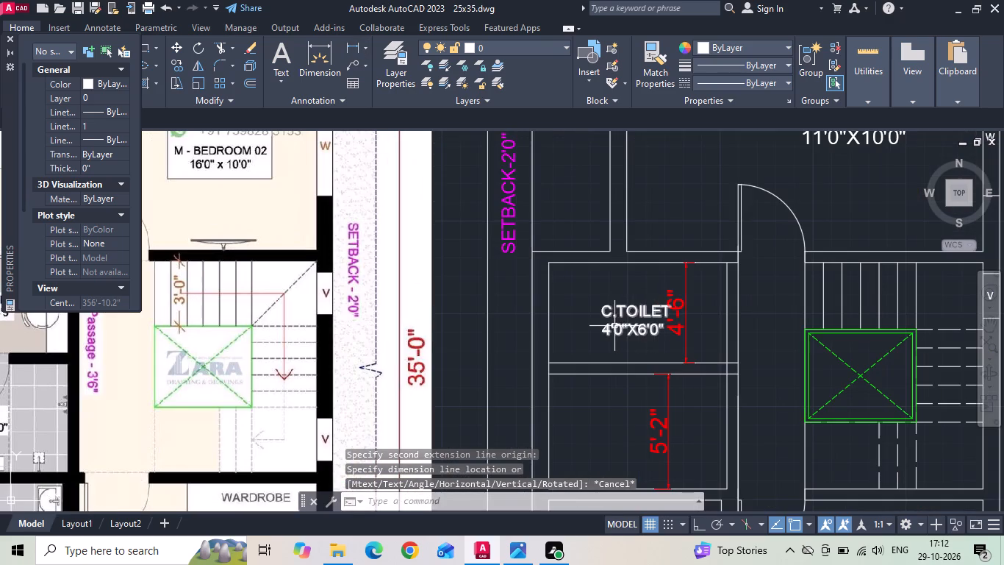
double_click(614, 326)
scroll(611, 338, "up", 1)
left_click(603, 333)
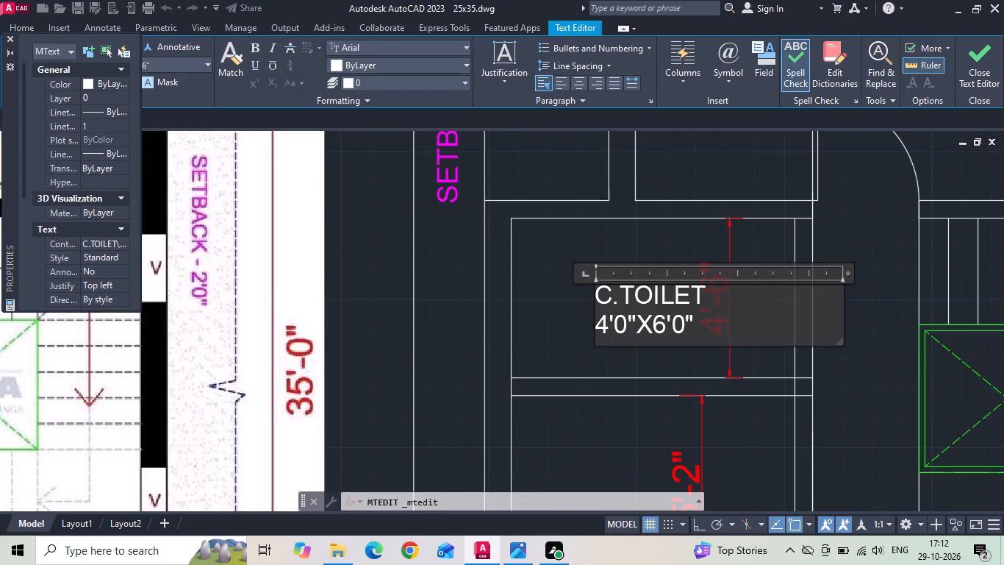
key("BackSpace")
key("8")
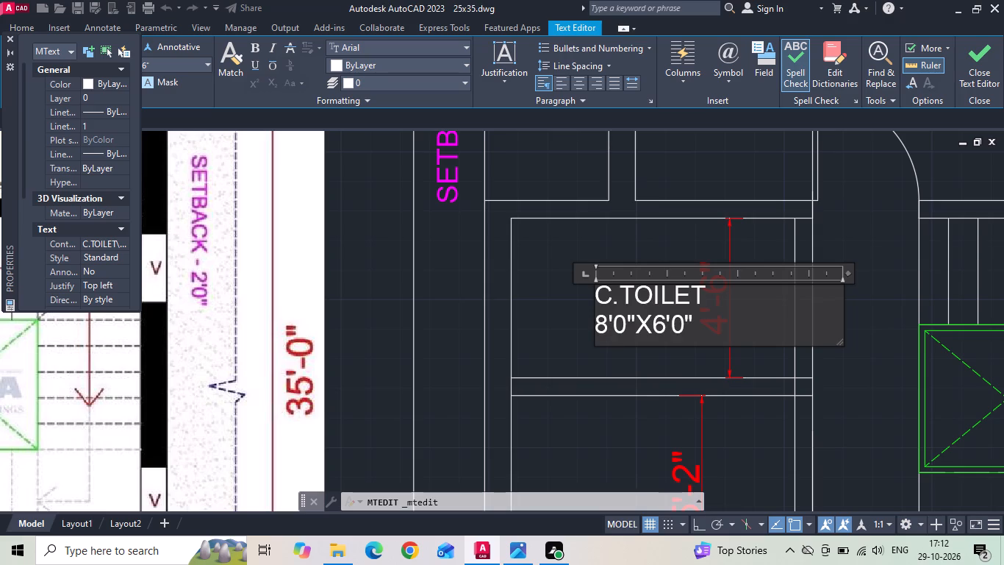
left_click(683, 333)
key("BackSpace")
key("6")
left_click(664, 331)
key("BackSpace")
key("4")
Replace the C.TOILET name with DRESSING and indent the label's size line by two spaces.
left_click_drag(703, 301, 539, 304)
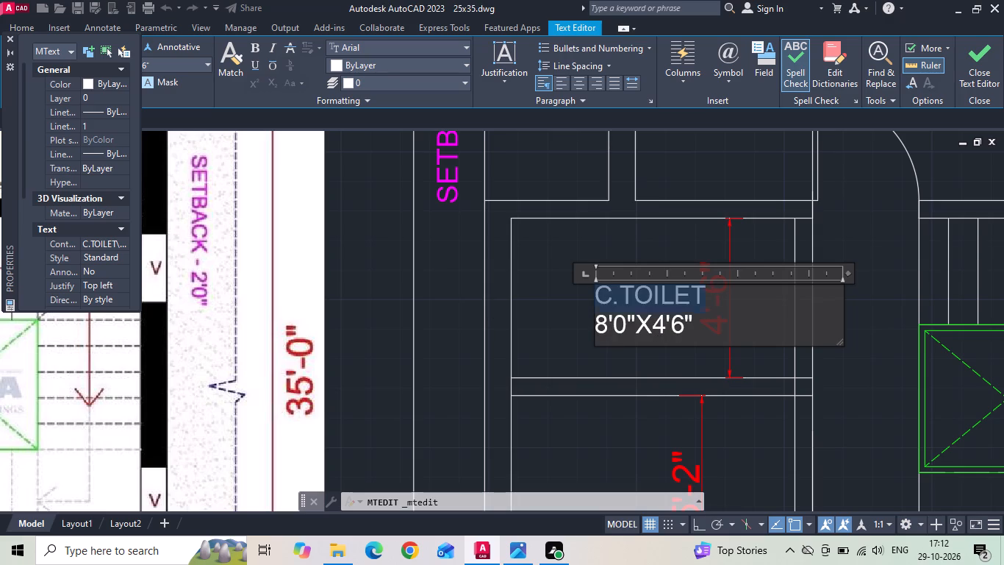
left_click_drag(539, 304, 492, 306)
key("BackSpace")
type("DRESSSING")
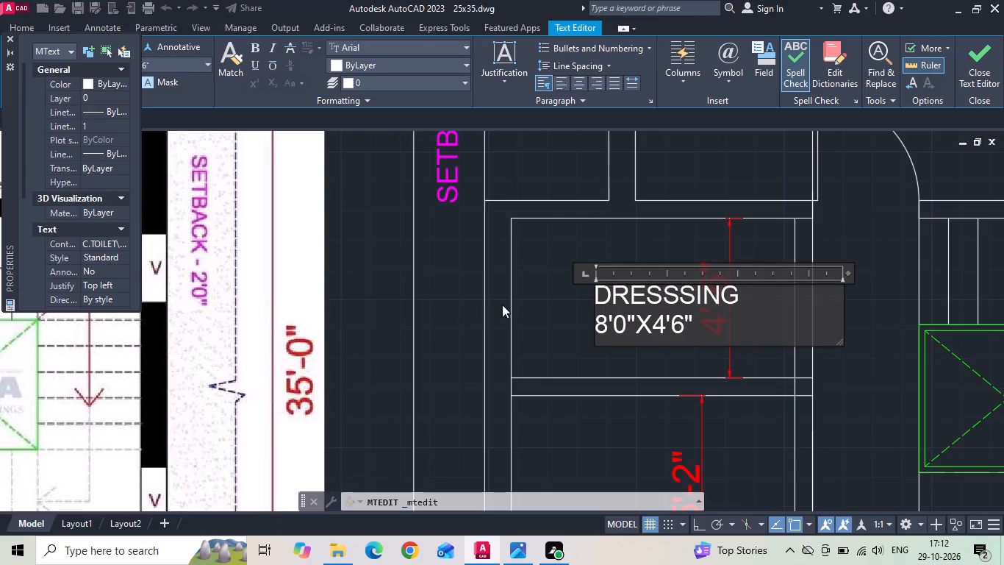
left_click(682, 287)
key("BackSpace")
scroll(686, 349, "down", 1)
middle_click_drag(609, 377, 721, 374)
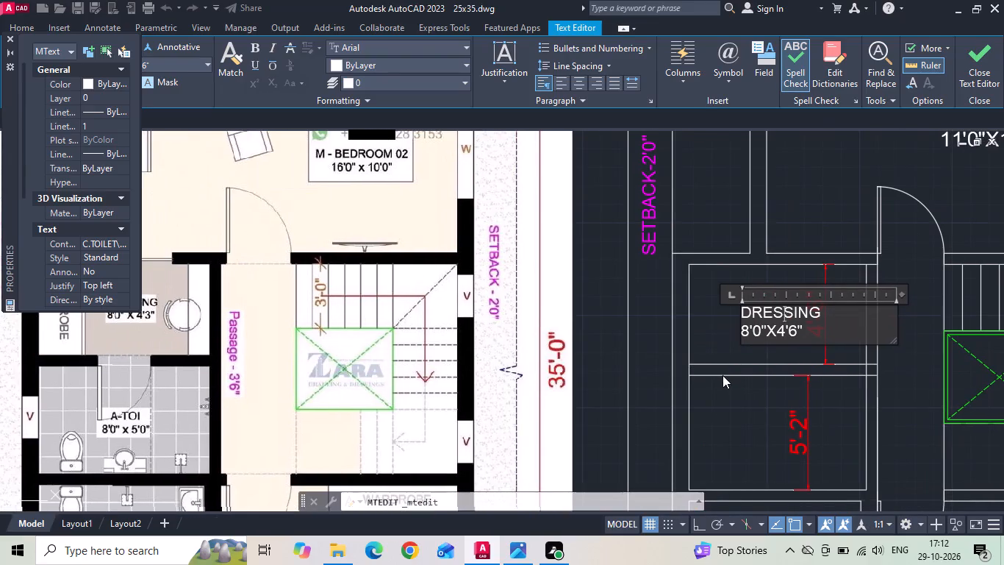
scroll(718, 392, "down", 1)
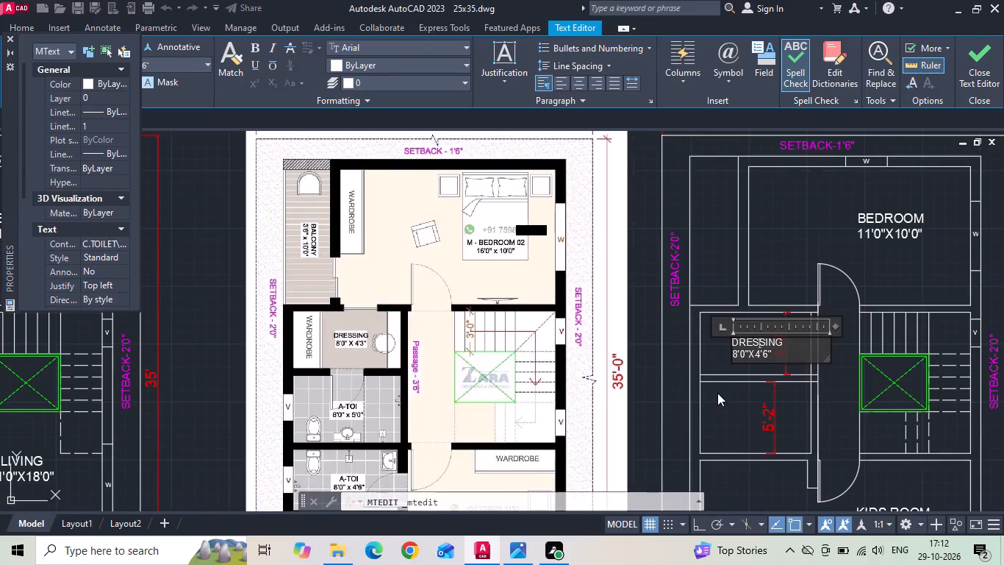
left_click(736, 352)
left_click(734, 355)
key("space")
key("space")
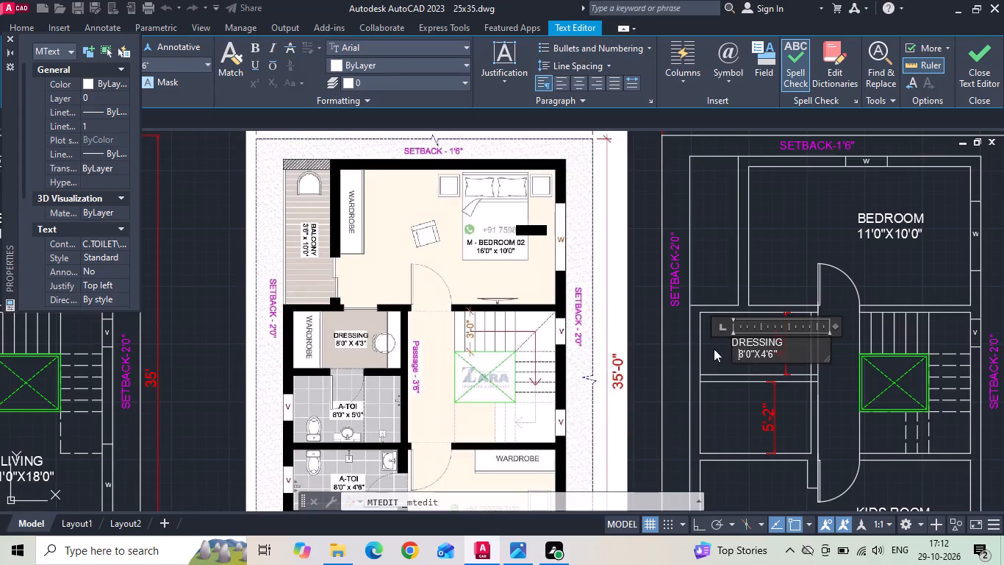
left_click(714, 349)
Copy the DRESSING label straight down into the first and second attached toilets.
left_click(757, 334)
left_click(736, 354)
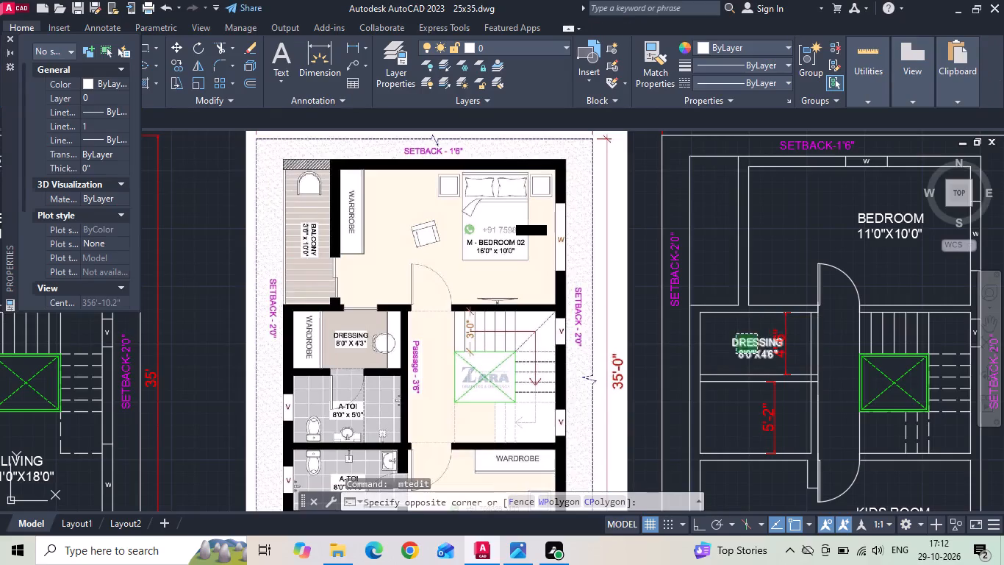
right_click(735, 355)
left_click(780, 289)
middle_click_drag(745, 355, 670, 297)
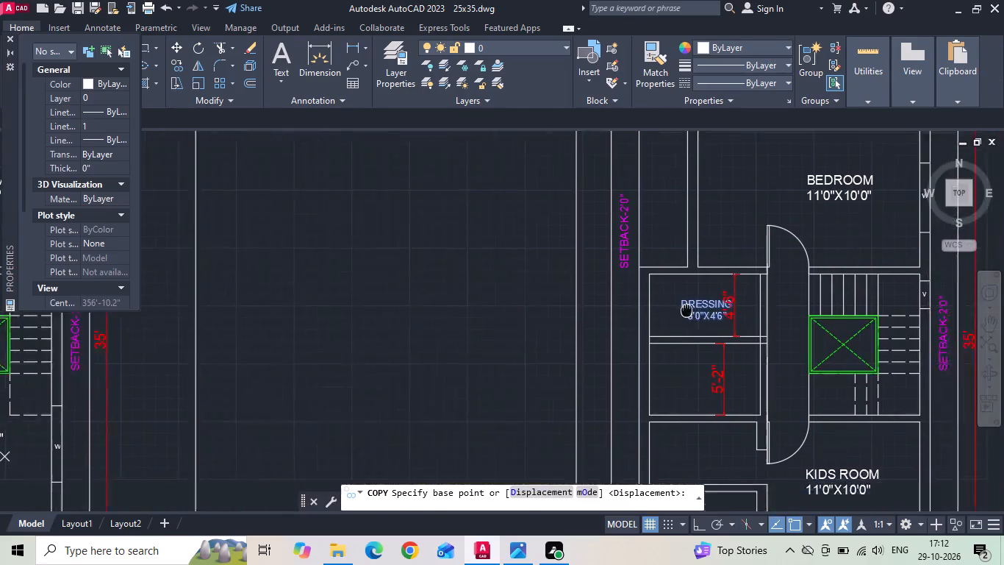
middle_click_drag(670, 297, 666, 294)
key("F8")
left_click(676, 275)
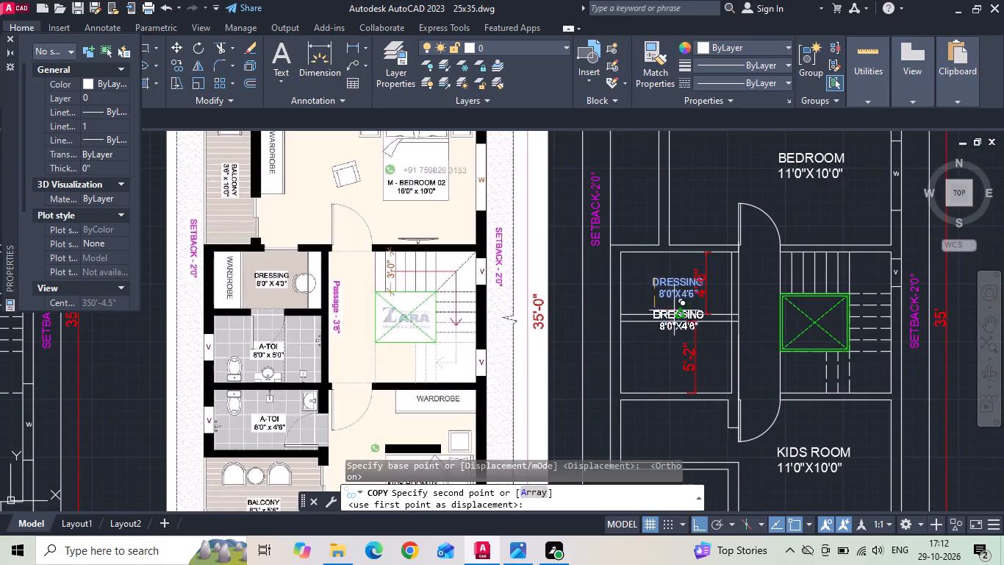
scroll(674, 333, "up", 2)
left_click(665, 373)
middle_click_drag(665, 373, 653, 183)
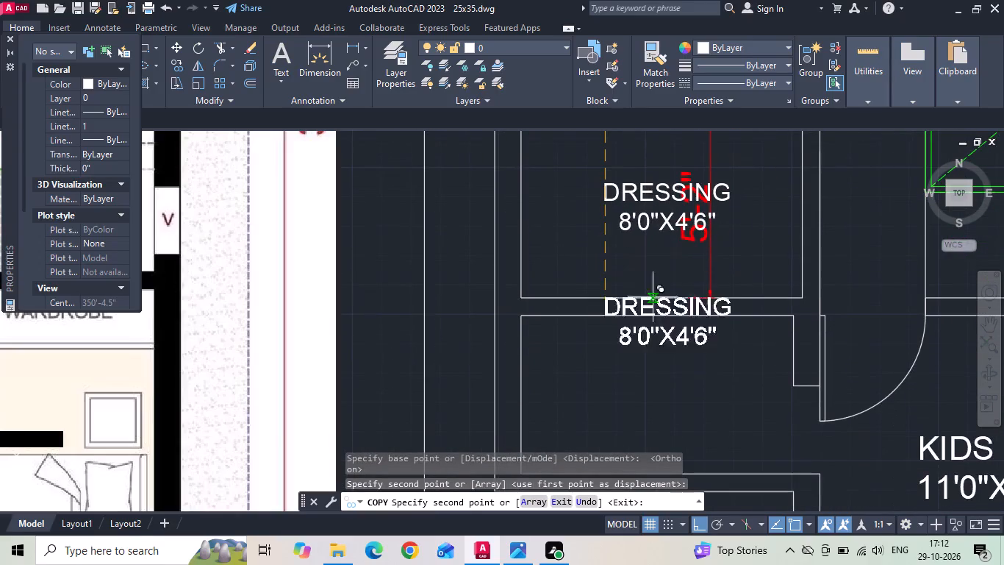
left_click(656, 375)
key("Escape")
Replace the name in the first attached toilet's copied label with A.TOILET.
double_click(636, 190)
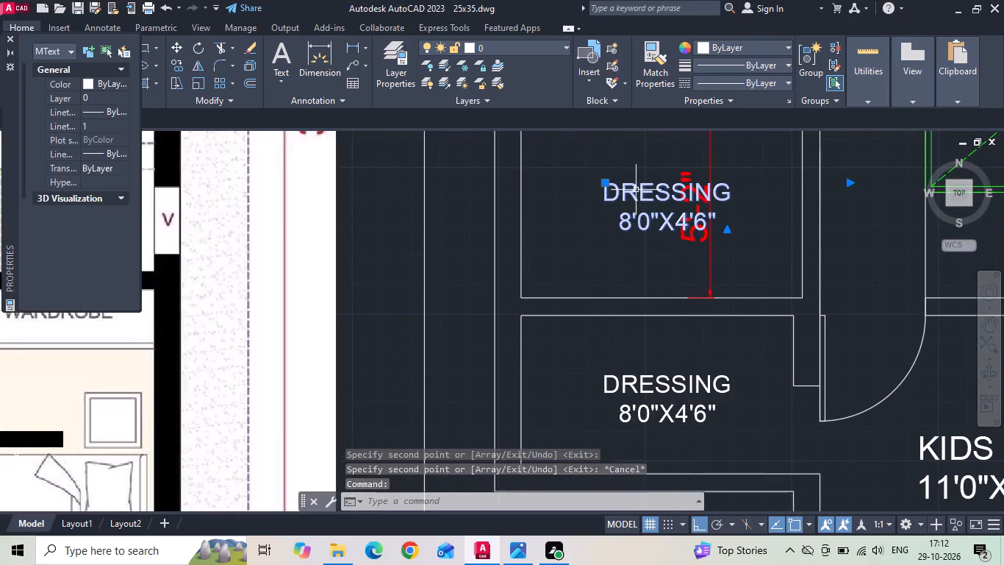
middle_click_drag(642, 204, 683, 305)
scroll(748, 308, "down", 2)
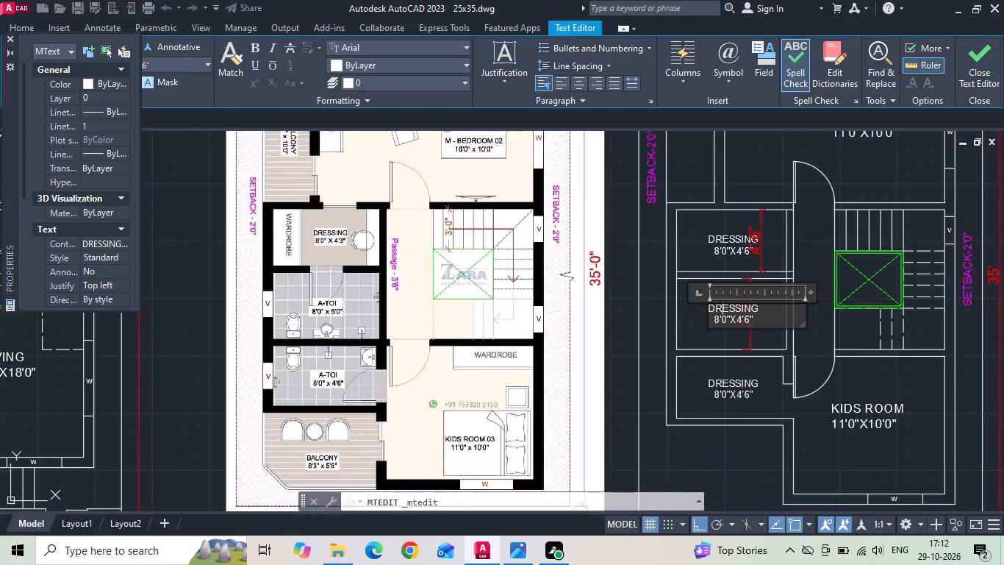
scroll(774, 293, "up", 2)
left_click_drag(732, 336, 515, 336)
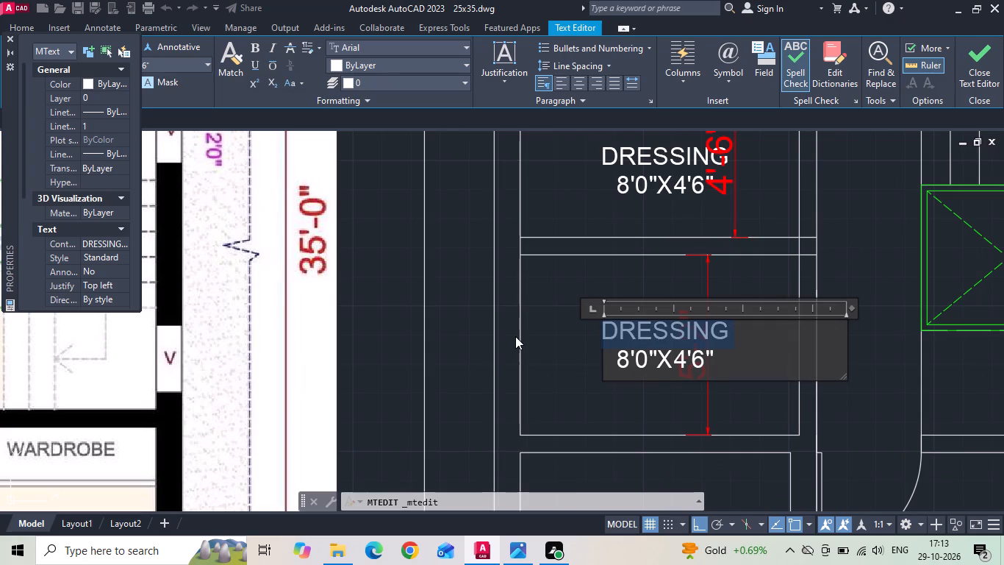
key("BackSpace")
type("A.TOILET")
key("Return")
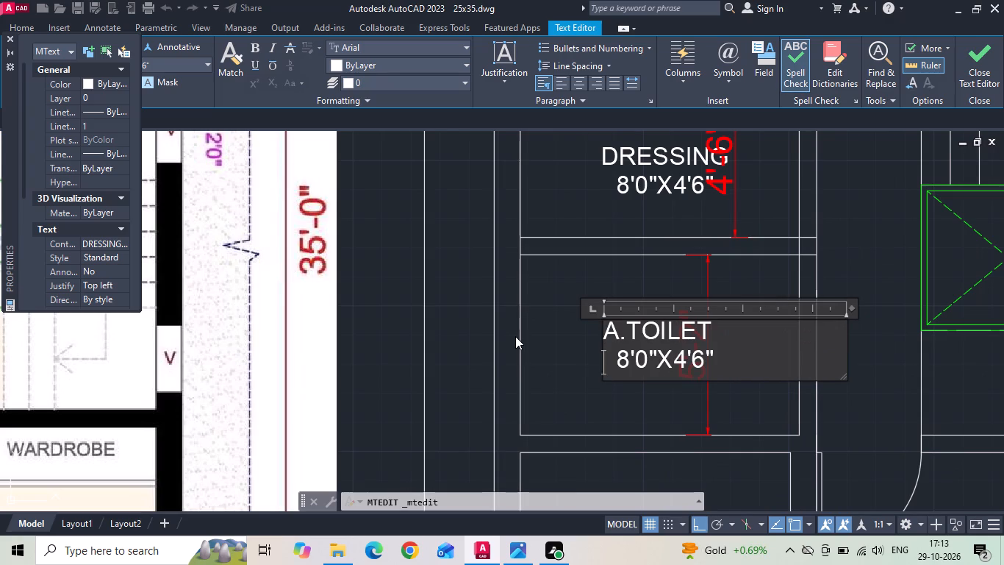
Set the first attached toilet's size line to 8'0"X5'2" and shorten its indent by one space.
left_click(620, 355)
key("BackSpace")
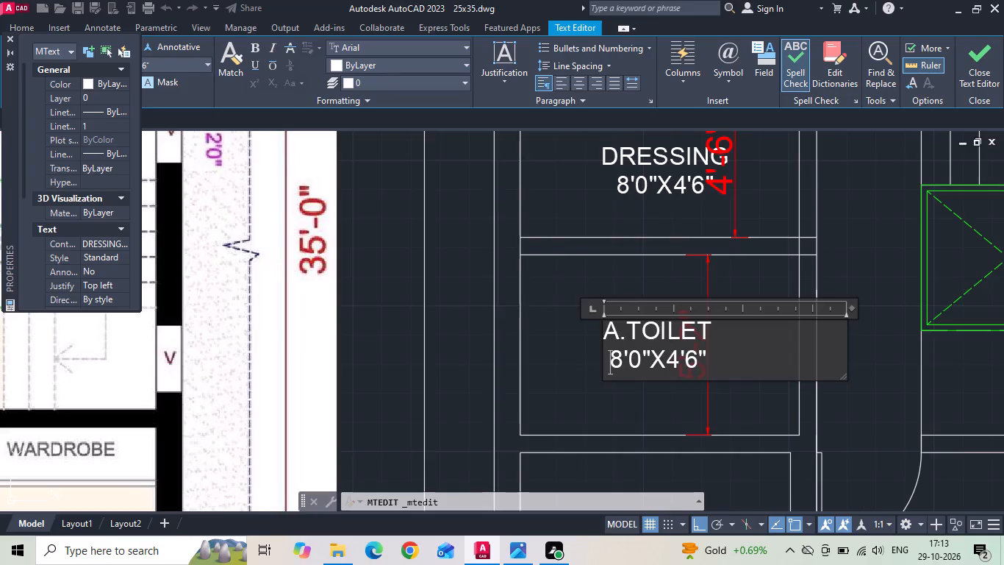
left_click(675, 366)
key("BackSpace")
key("5")
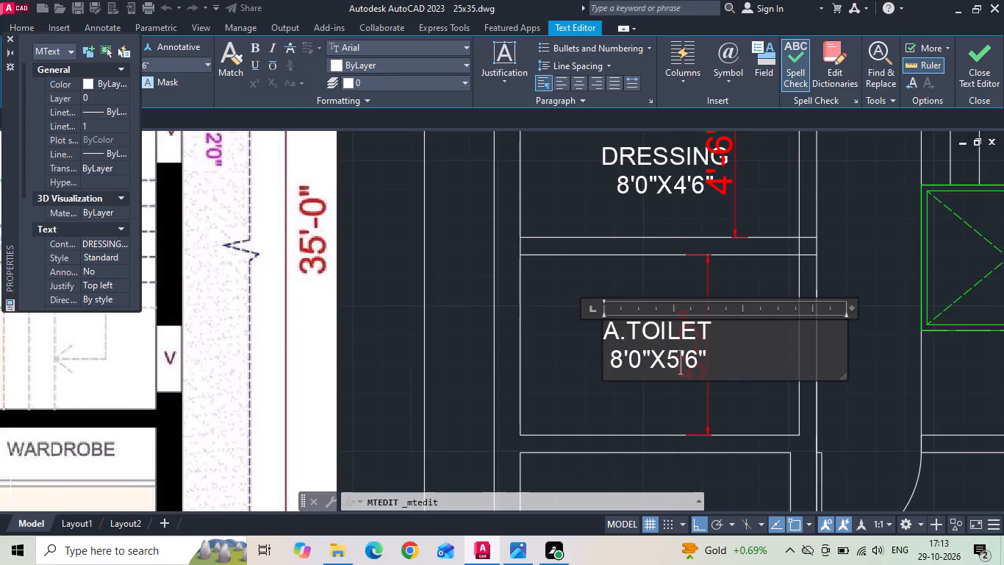
left_click(695, 366)
key("BackSpace")
key("2")
left_click(561, 330)
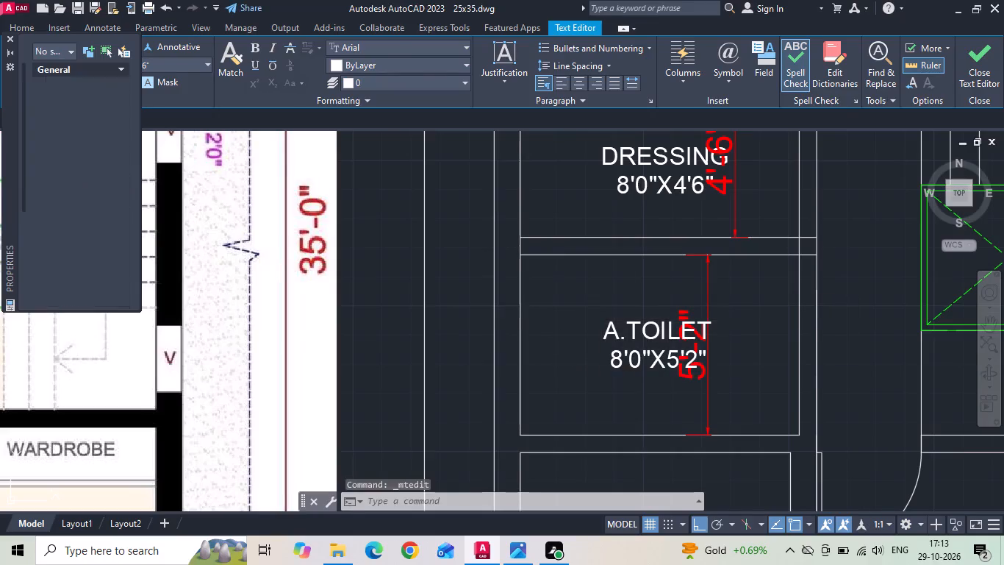
Erase the copied DRESSING label from the second attached toilet.
scroll(638, 289, "down", 3)
scroll(633, 355, "up", 1)
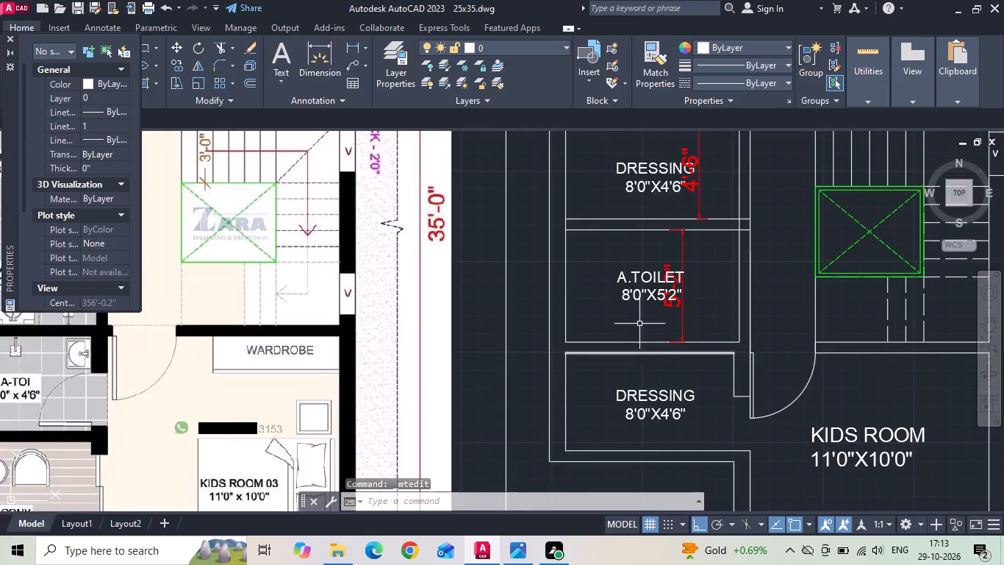
left_click(639, 402)
key("Delete")
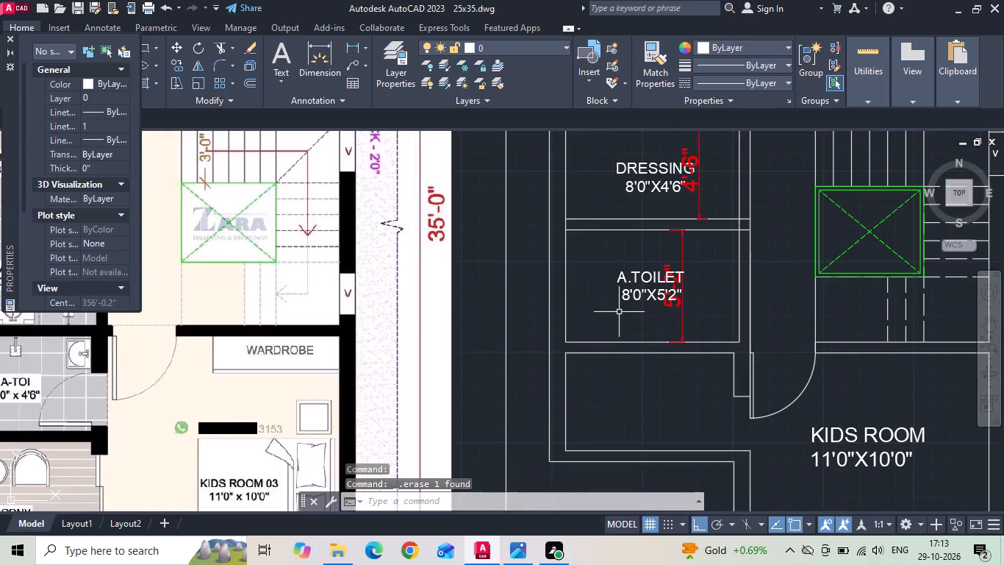
Copy the A.TOILET label straight down into the second attached toilet.
left_click(617, 294)
left_click(616, 274)
right_click(623, 284)
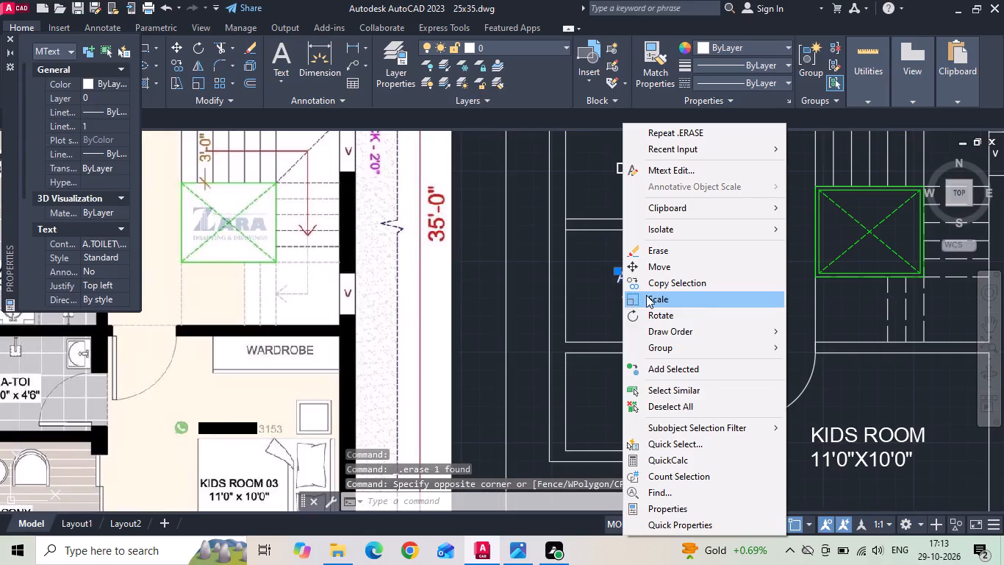
left_click(652, 288)
left_click_drag(647, 288, 646, 296)
middle_click_drag(648, 405, 639, 343)
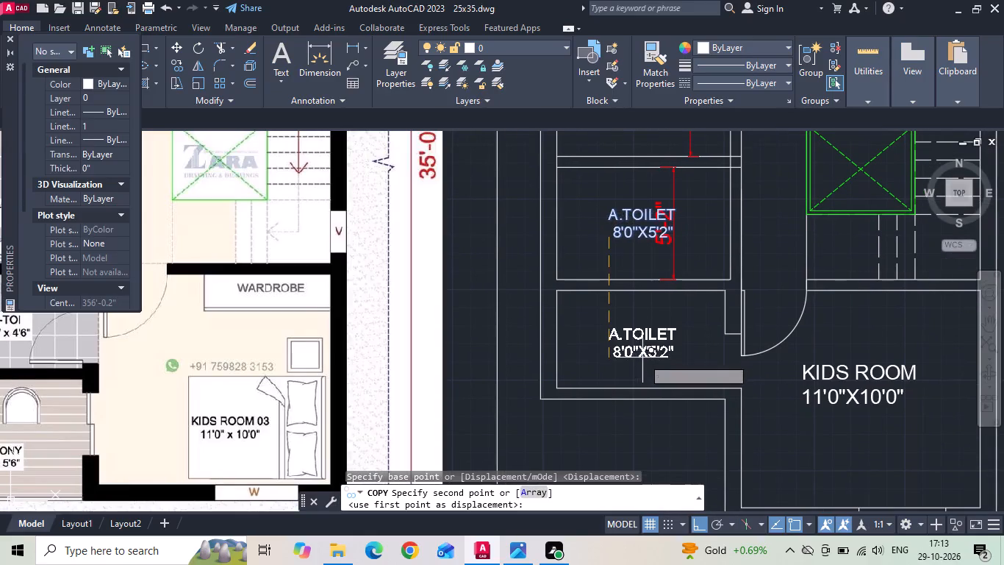
left_click(644, 358)
key("Escape")
Measure the second attached toilet's inside depth with a linear dimension, without placing it.
left_click(350, 43)
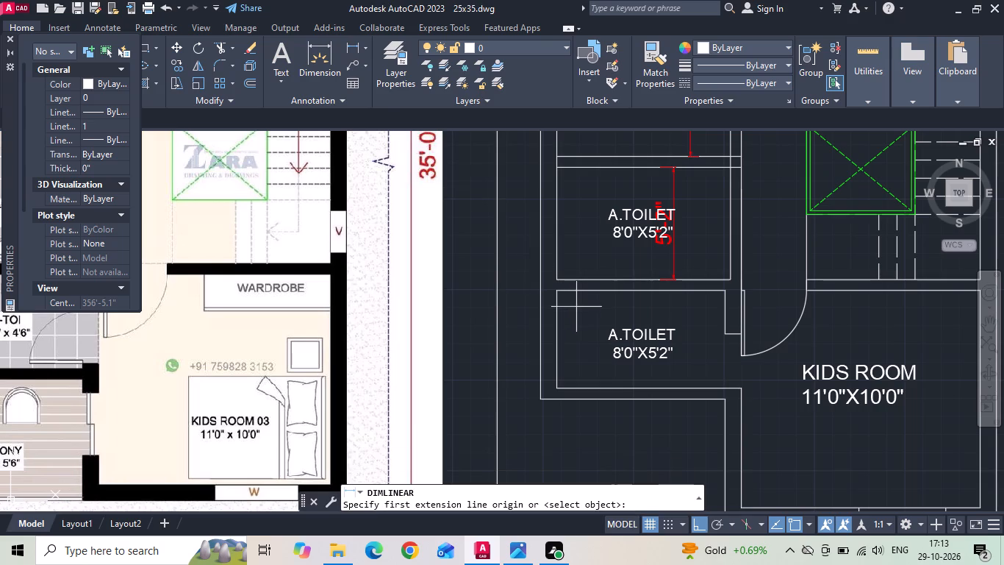
left_click_drag(579, 289, 582, 303)
left_click(583, 385)
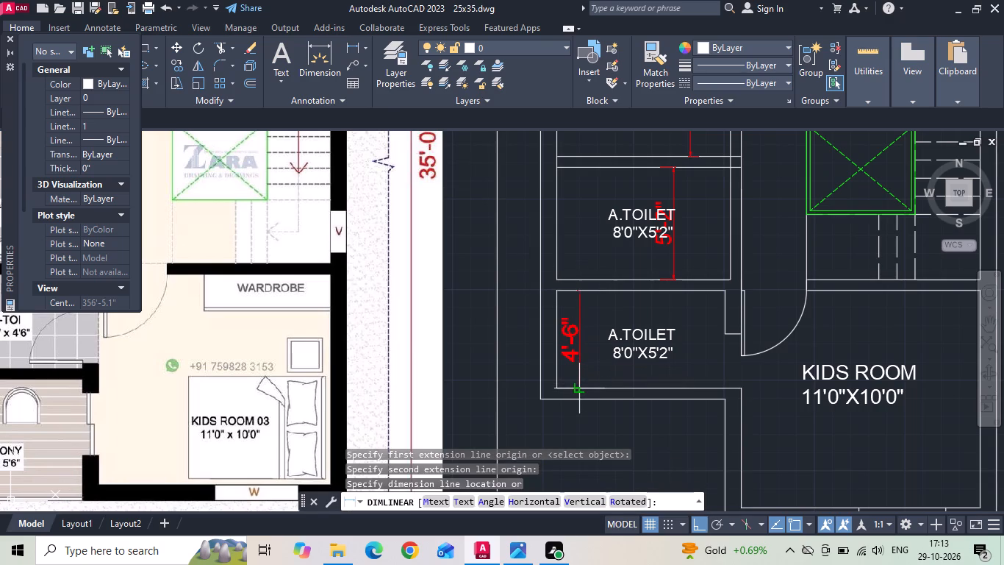
key("Escape")
Set the size line of the second attached toilet's label to 8'0"X4'6".
scroll(648, 358, "up", 2)
double_click(663, 349)
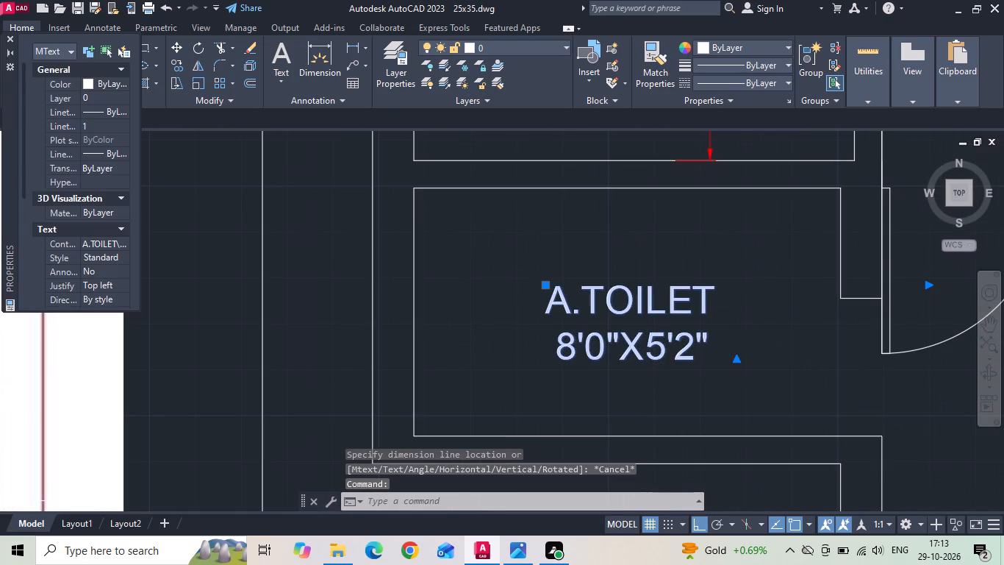
key("BackSpace")
key("4")
left_click(697, 351)
key("BackSpace")
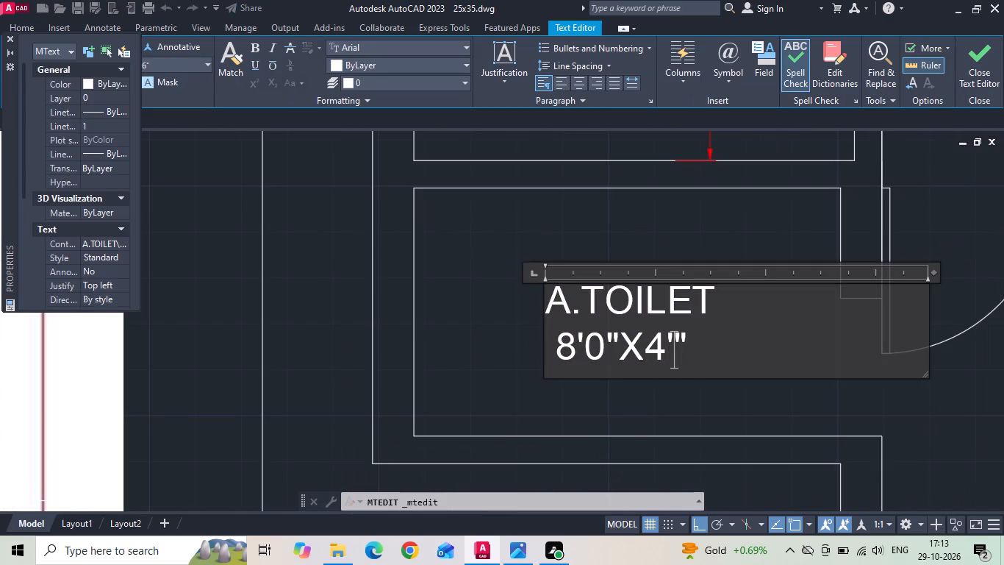
key("6")
left_click(582, 372)
scroll(578, 372, "down", 1)
left_click(512, 338)
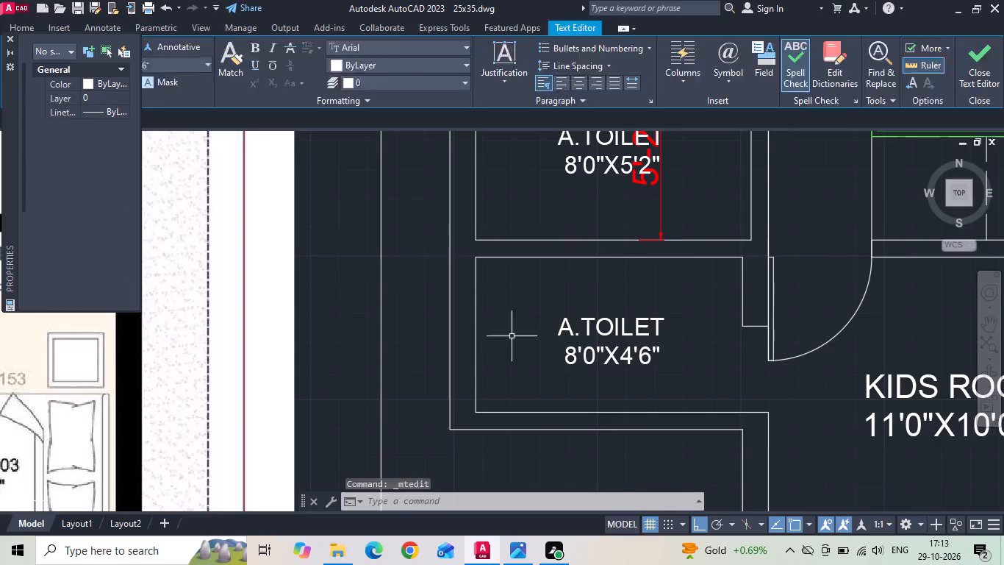
Erase the red depth dimensions inside the first attached toilet and the dressing area.
left_click_drag(681, 219, 660, 218)
left_click(624, 212)
key("Delete")
scroll(627, 307, "down", 1)
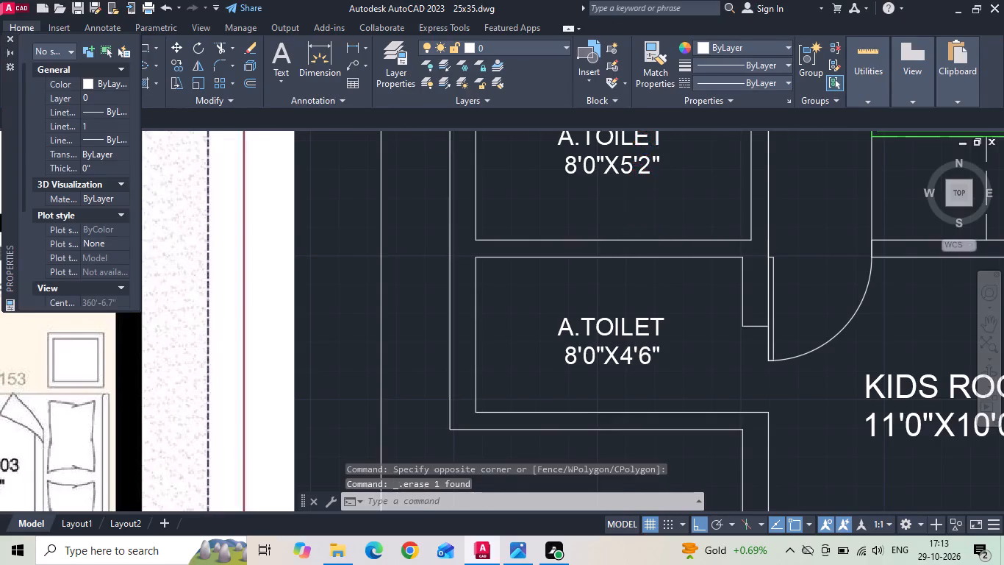
scroll(631, 331, "down", 1)
left_click(650, 197)
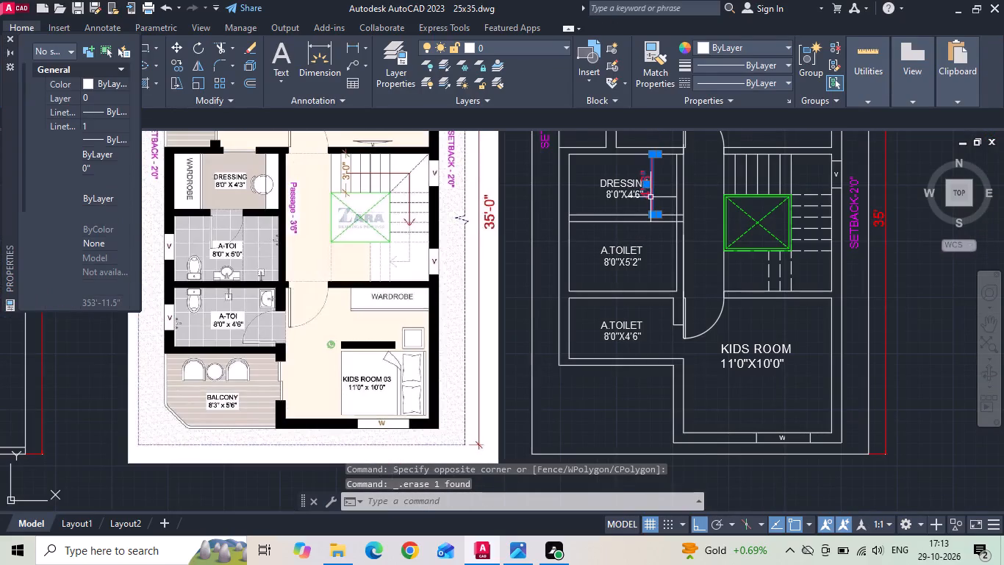
key("Delete")
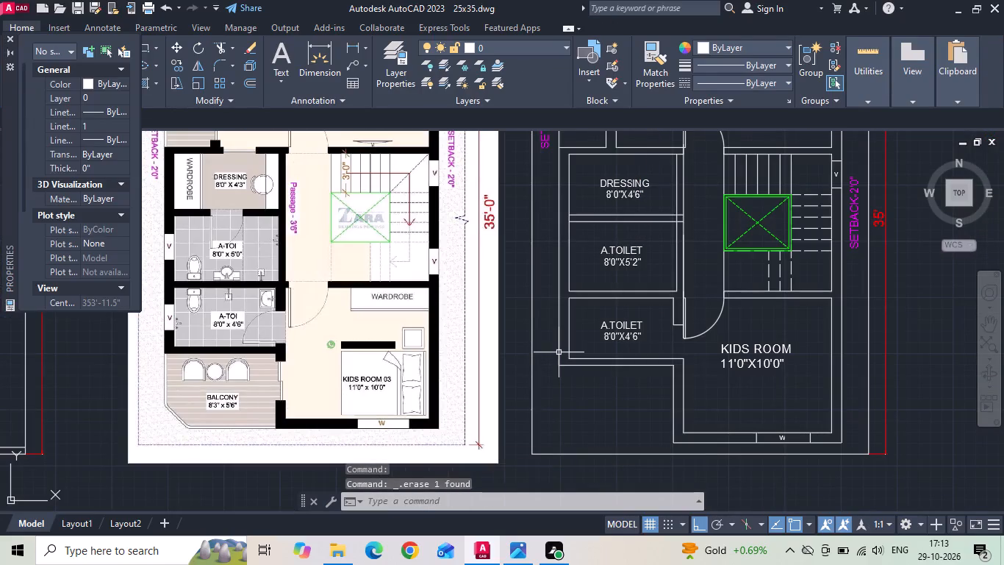
Offset the bedroom's inner left wall line 6" into the room, above the dressing area.
middle_click_drag(621, 263, 601, 373)
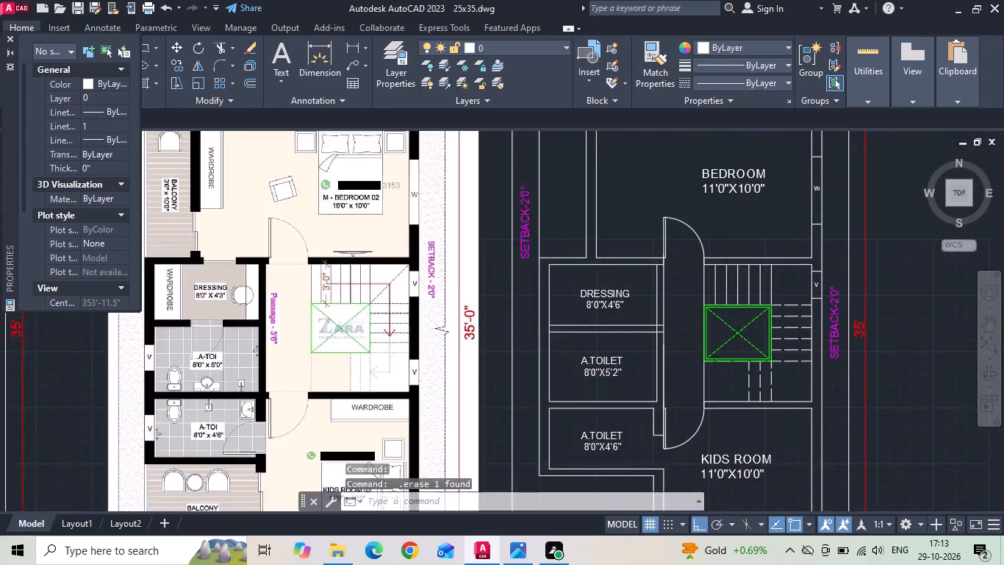
scroll(612, 248, "up", 2)
type("O")
key("space")
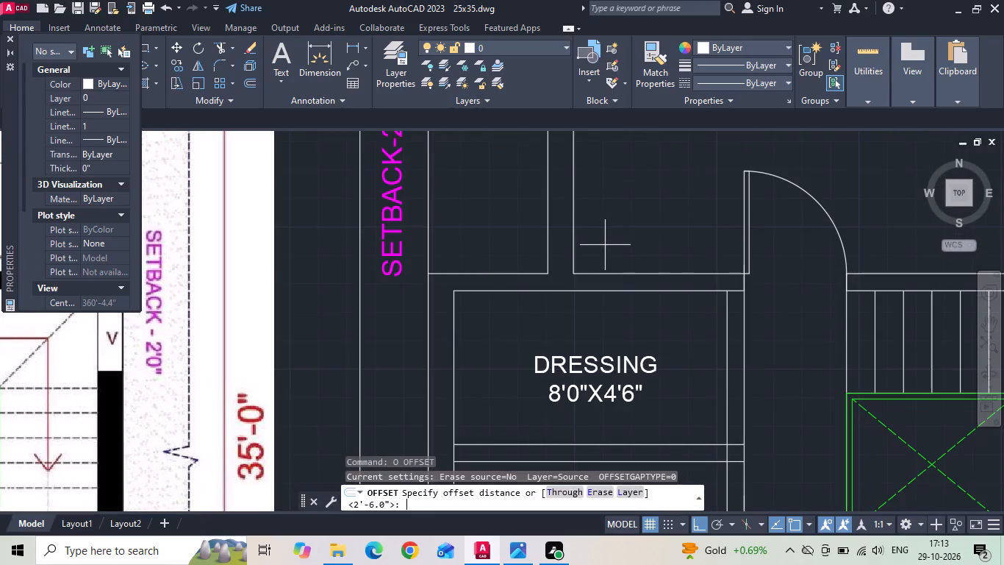
type("6")
key("space")
left_click_drag(574, 252, 582, 252)
left_click(602, 240)
key("Escape")
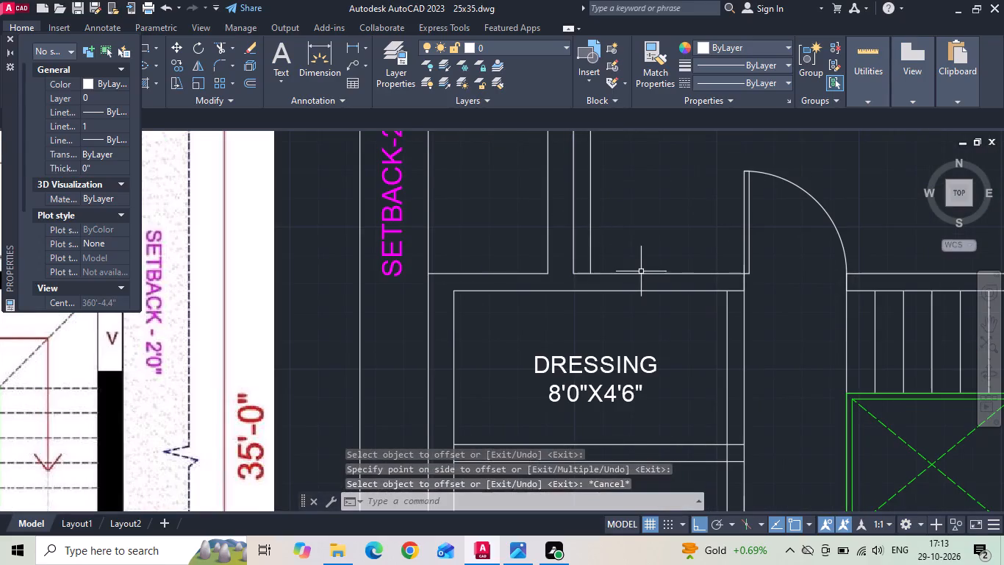
Offset the new line 2'6" further into the bedroom to mark the width of the door opening.
type("O 2'6")
key("space")
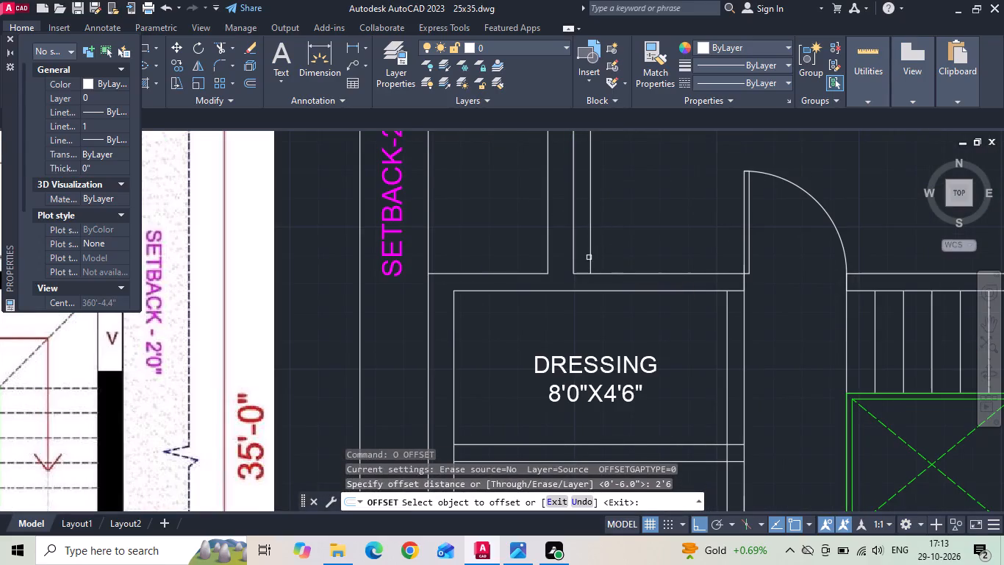
left_click_drag(590, 257, 600, 255)
left_click(652, 245)
key("Escape")
Extend both door-opening lines down through the dressing area to the far face of the wall above the first attached toilet.
key("e")
key("x")
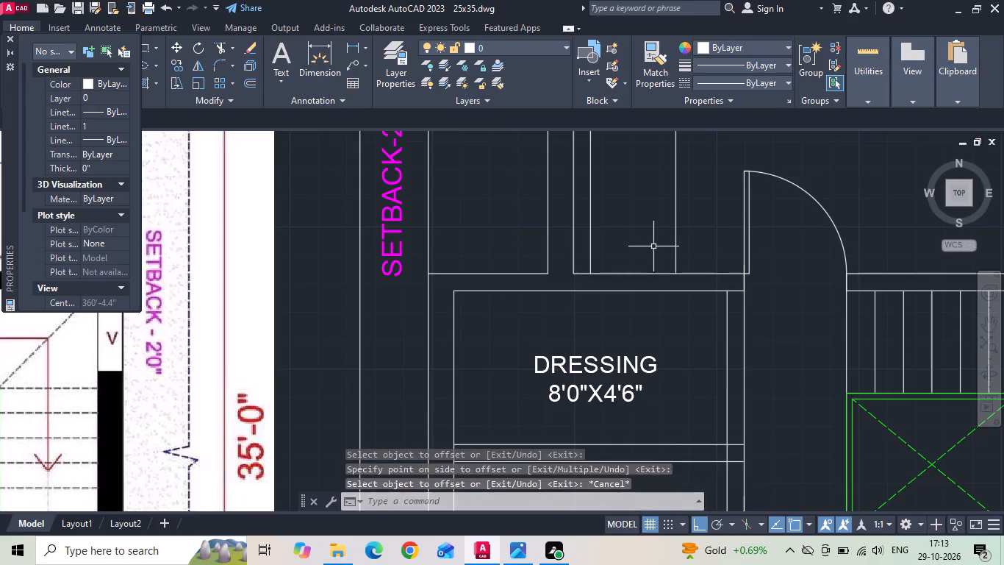
key("space")
left_click_drag(587, 263, 617, 251)
left_click(689, 238)
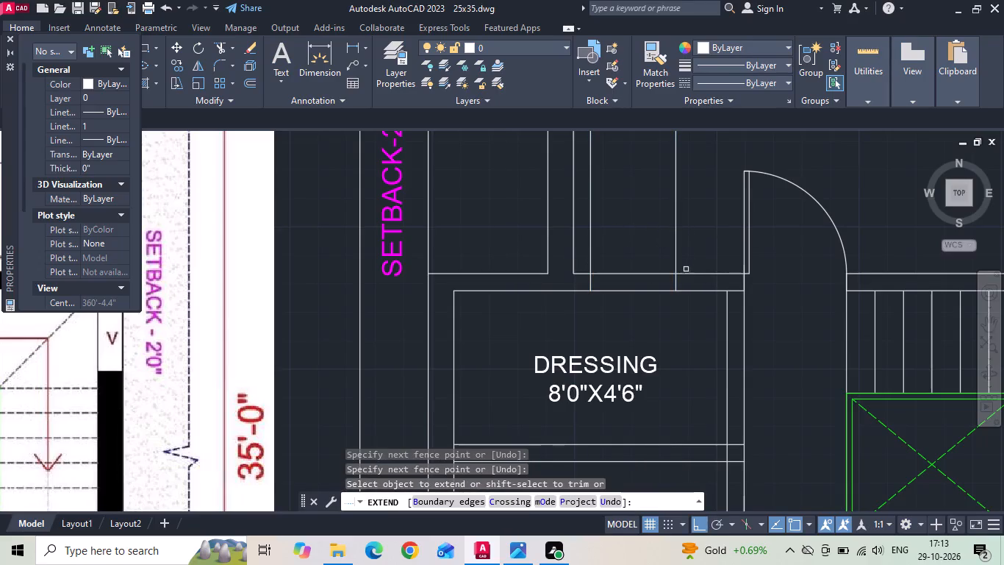
scroll(686, 280, "down", 1)
left_click(685, 280)
left_click(619, 281)
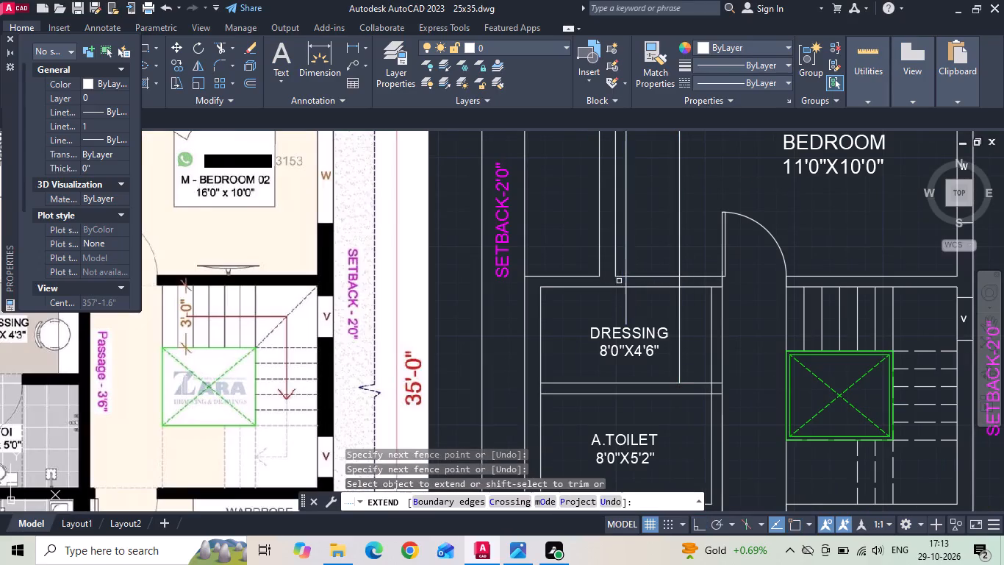
left_click_drag(613, 299, 675, 321)
left_click_drag(616, 309, 667, 321)
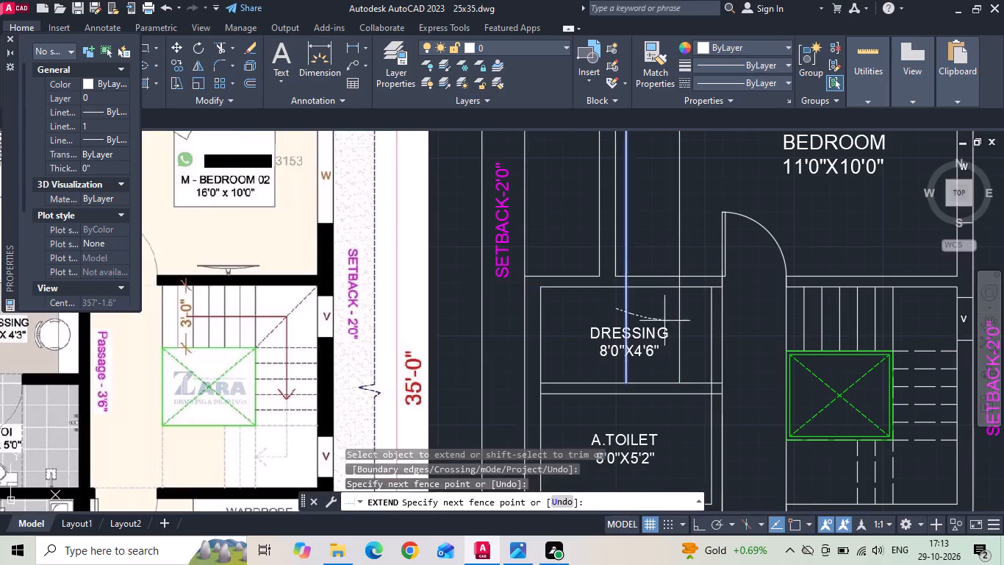
left_click_drag(667, 321, 692, 337)
left_click_drag(635, 370, 611, 369)
left_click(594, 369)
key("Escape")
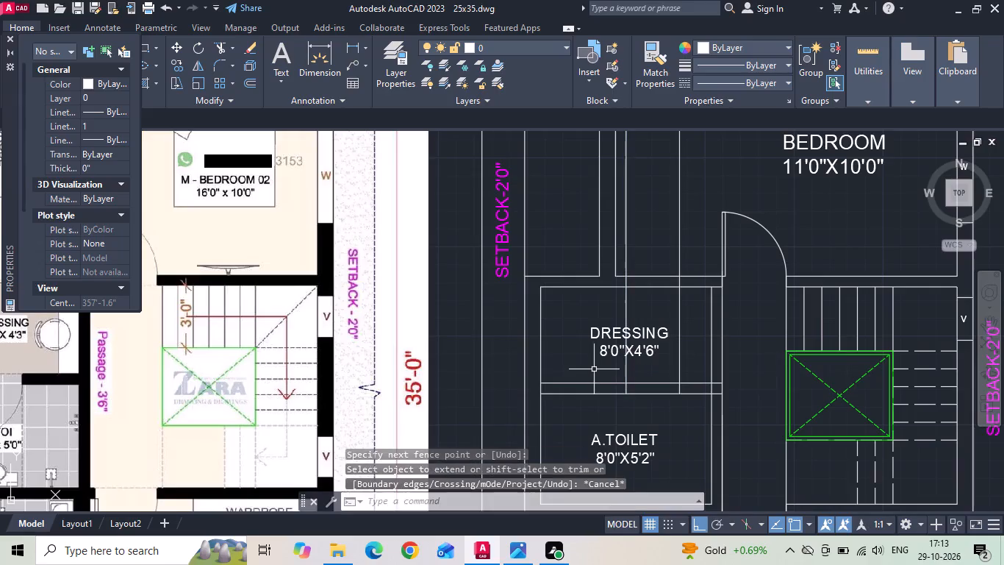
Trim the walls above and below the dressing area between the guide lines to form door openings, and trim the excess guide lines.
key("t")
type("R")
key("space")
key("space")
left_click_drag(653, 411, 654, 375)
left_click_drag(614, 379, 695, 378)
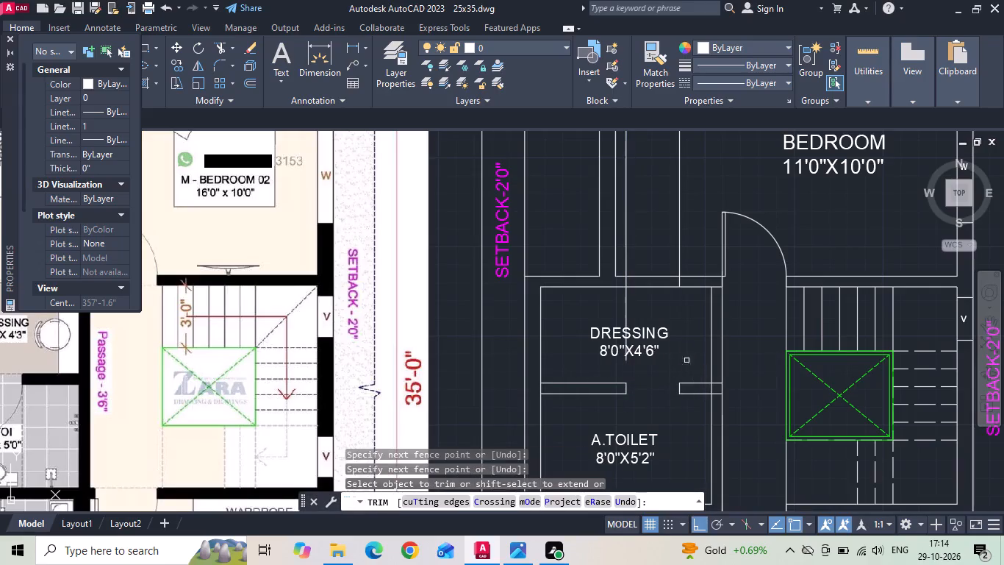
left_click(687, 264)
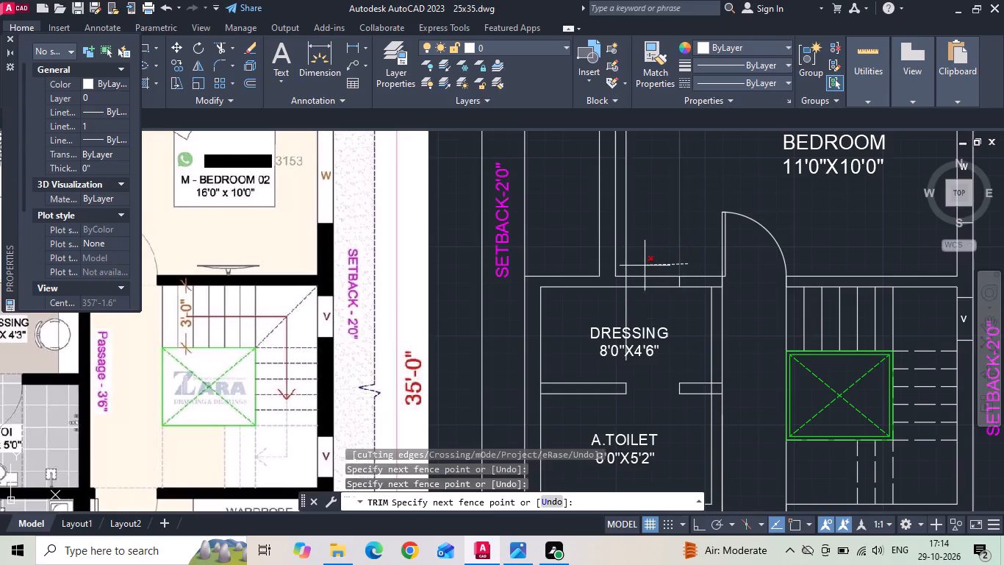
left_click(623, 269)
left_click_drag(612, 303, 652, 310)
left_click_drag(655, 296, 656, 265)
Trim the extra line segments where the dressing area's top and bottom walls meet its side walls.
scroll(718, 288, "up", 1)
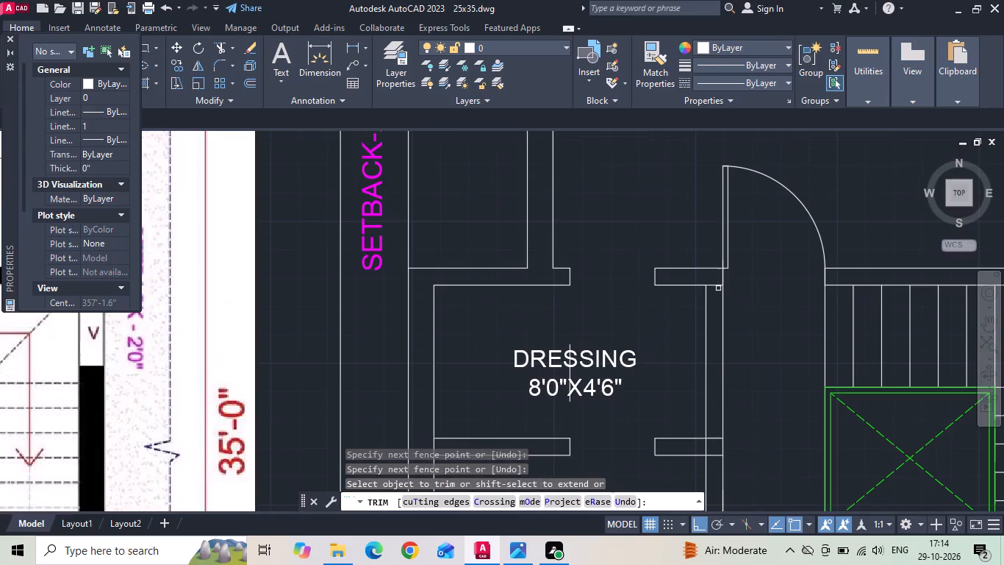
left_click(718, 285)
middle_click_drag(671, 338, 625, 267)
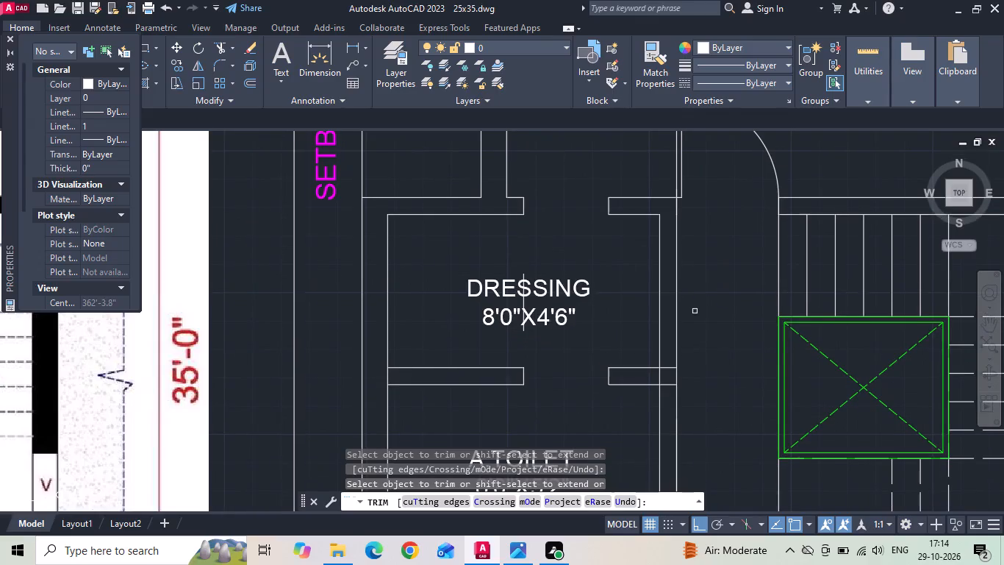
left_click(673, 392)
left_click(667, 359)
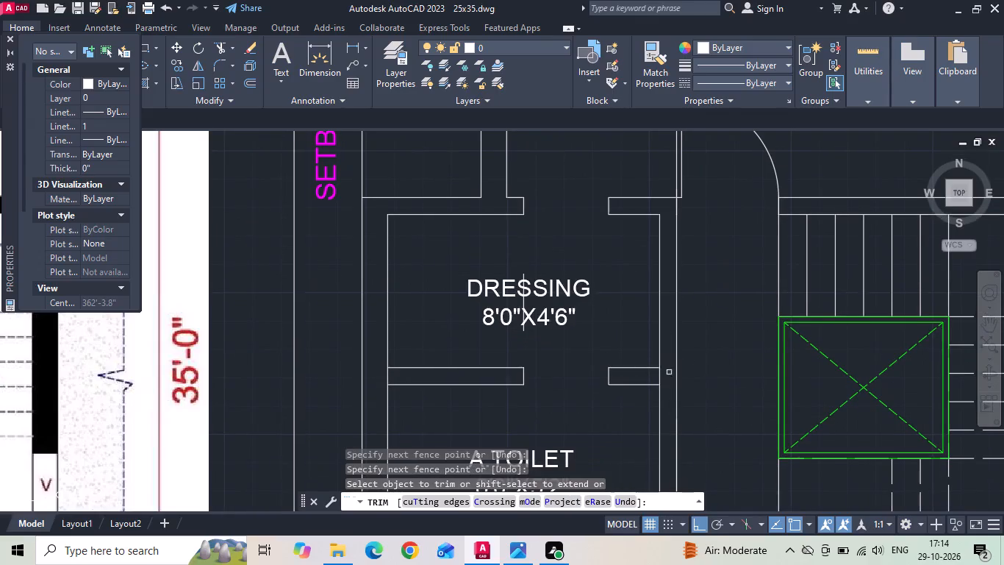
left_click(664, 375)
left_click(654, 375)
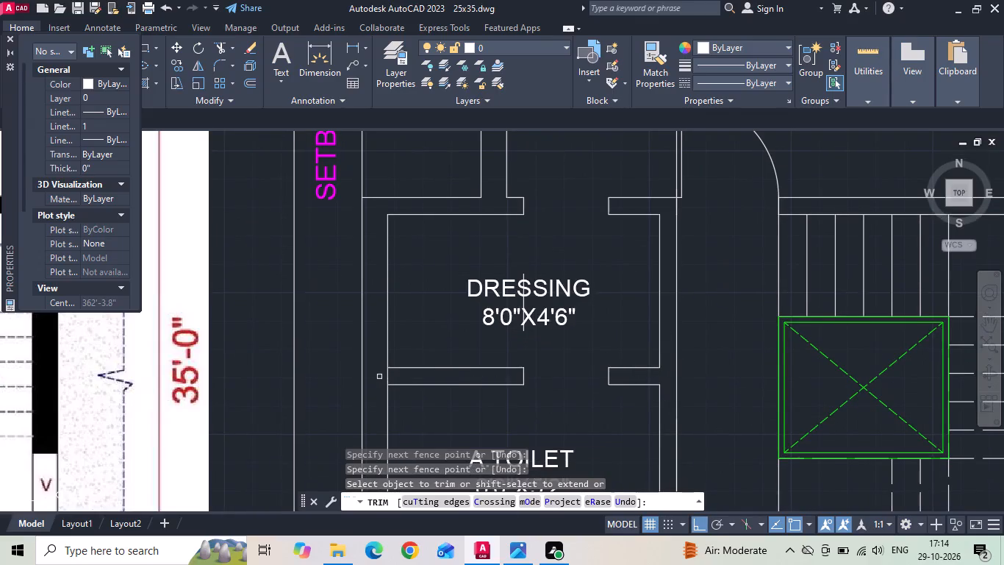
left_click(389, 377)
scroll(433, 272, "down", 2)
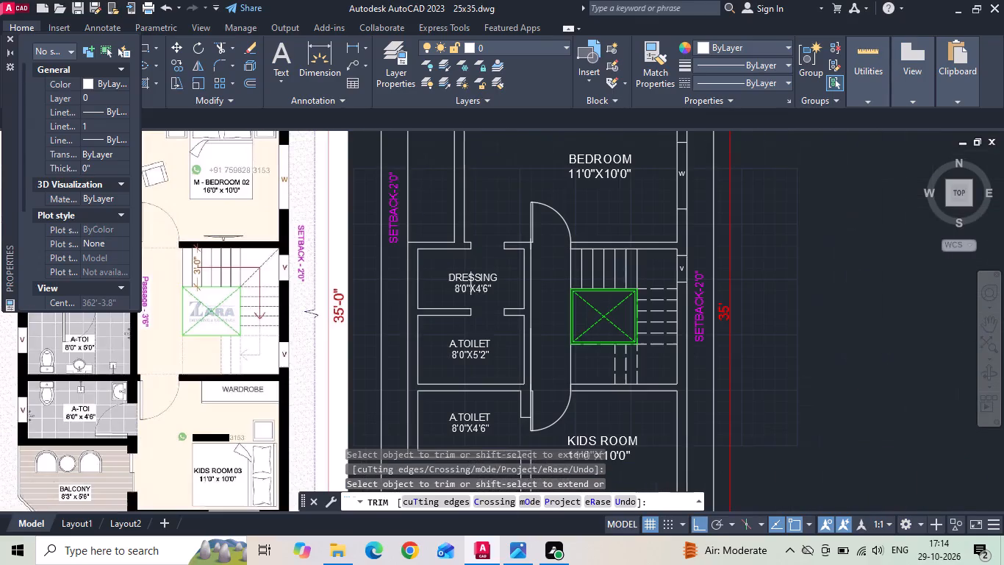
key("Escape")
Erase the leftover vertical guide line crossing the DRESSING label.
scroll(472, 295, "up", 3)
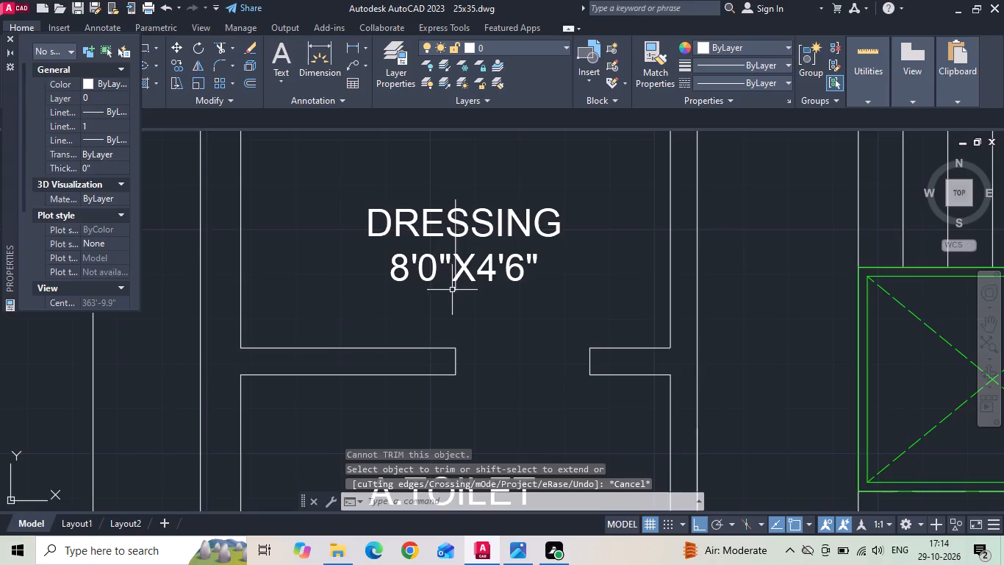
left_click(454, 290)
key("Delete")
Move the end lines of both door openings, above and below the dressing area, 3" to the left.
scroll(510, 260, "down", 3)
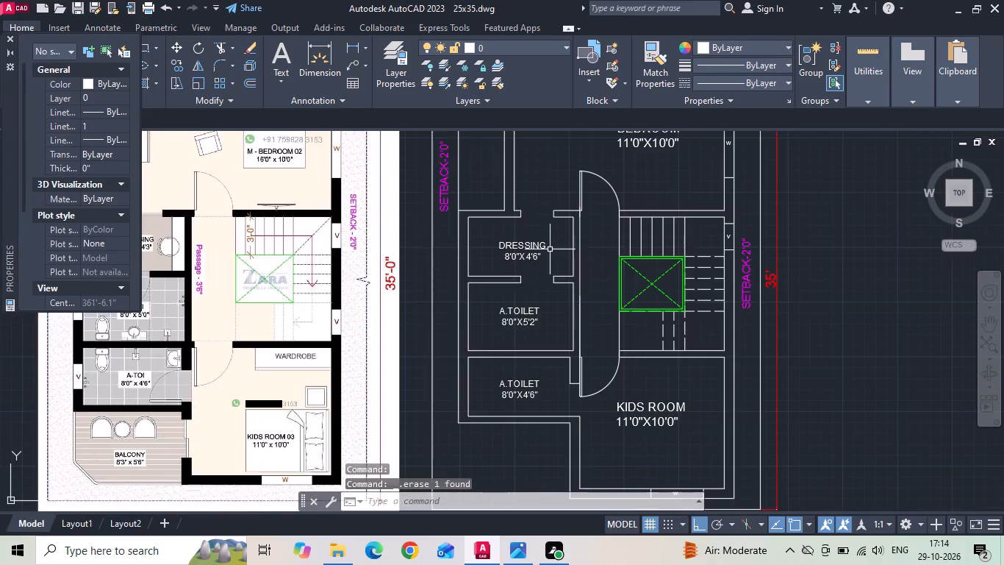
middle_click_drag(521, 304, 584, 315)
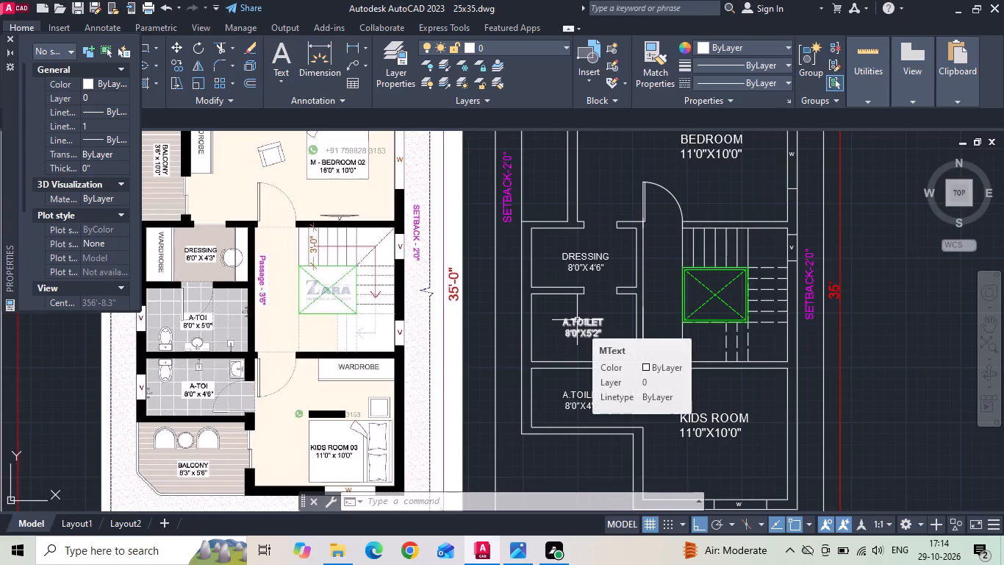
scroll(172, 221, "up", 2)
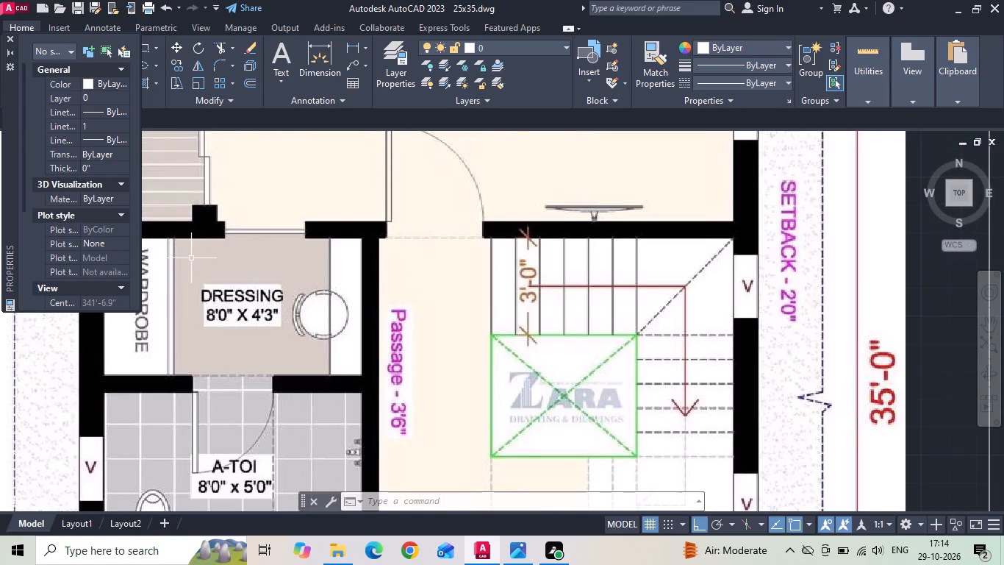
scroll(191, 260, "down", 2)
scroll(613, 255, "up", 1)
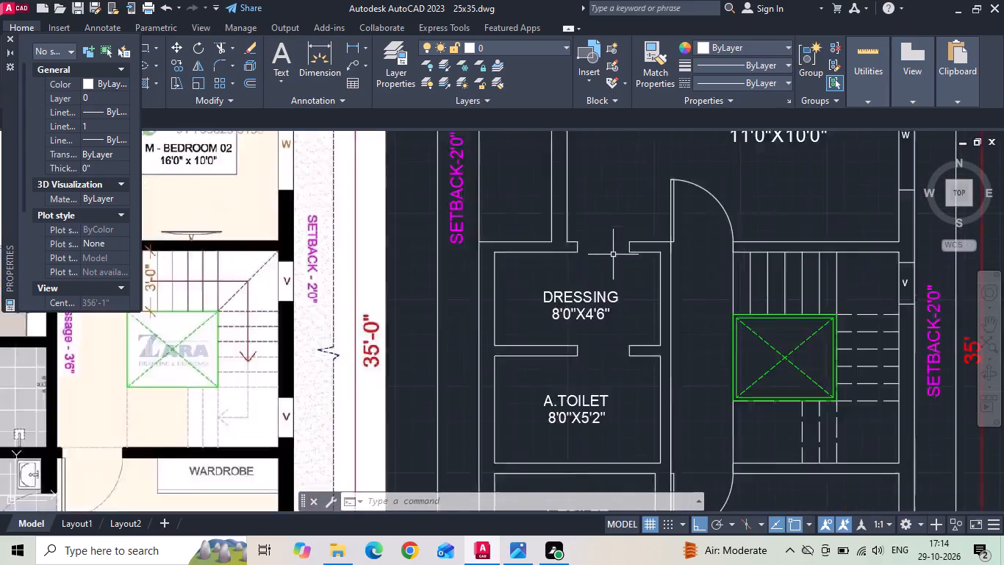
scroll(613, 252, "up", 3)
left_click(666, 241)
left_click(425, 246)
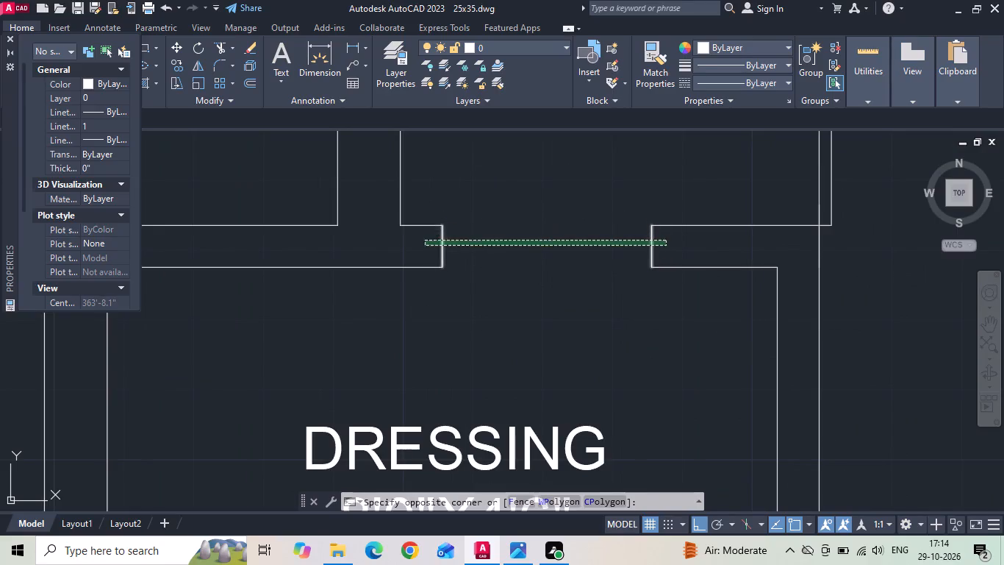
scroll(501, 178, "down", 3)
scroll(532, 290, "up", 2)
left_click(559, 307)
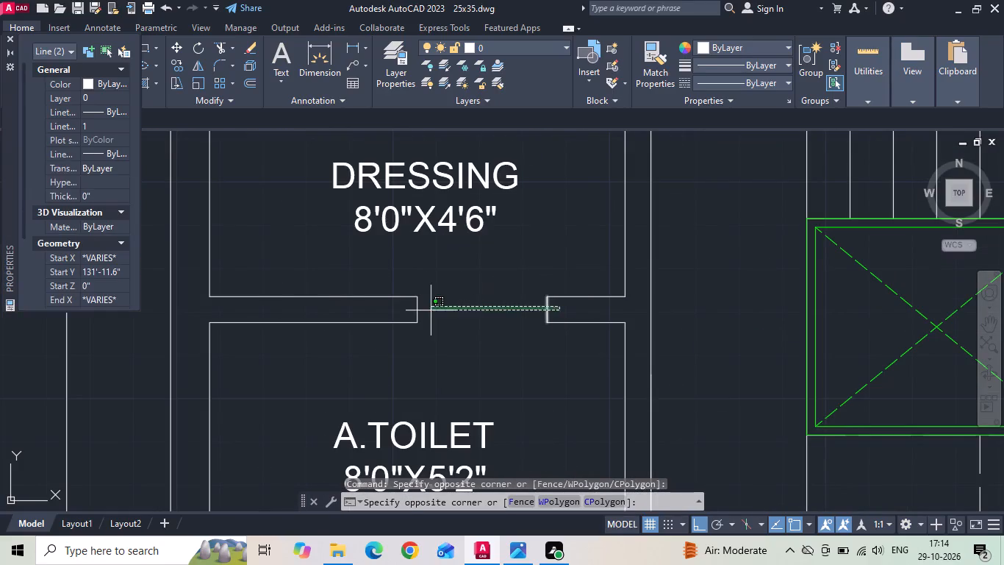
left_click(409, 311)
right_click(457, 277)
left_click(484, 285)
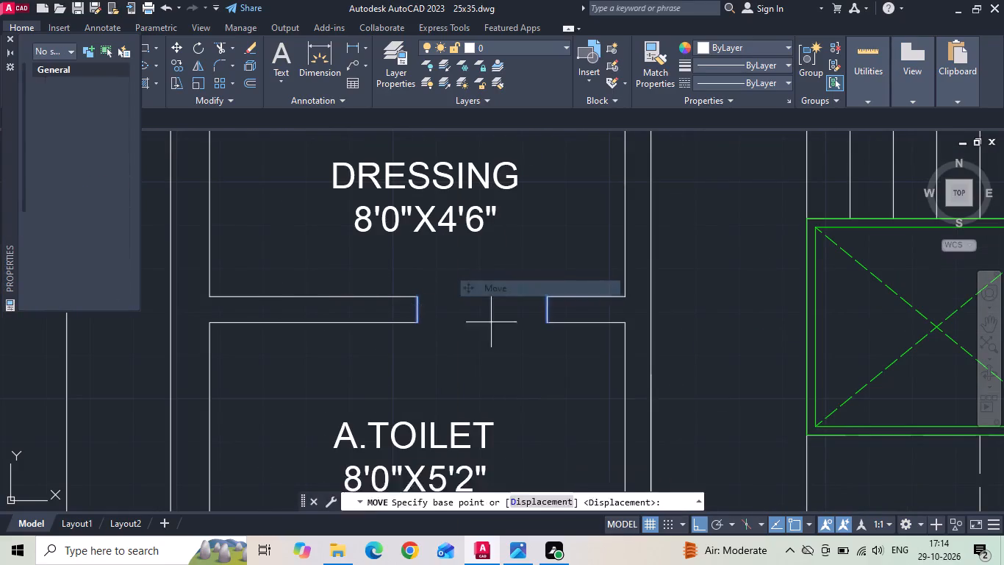
left_click_drag(503, 360, 490, 360)
type("3")
key("space")
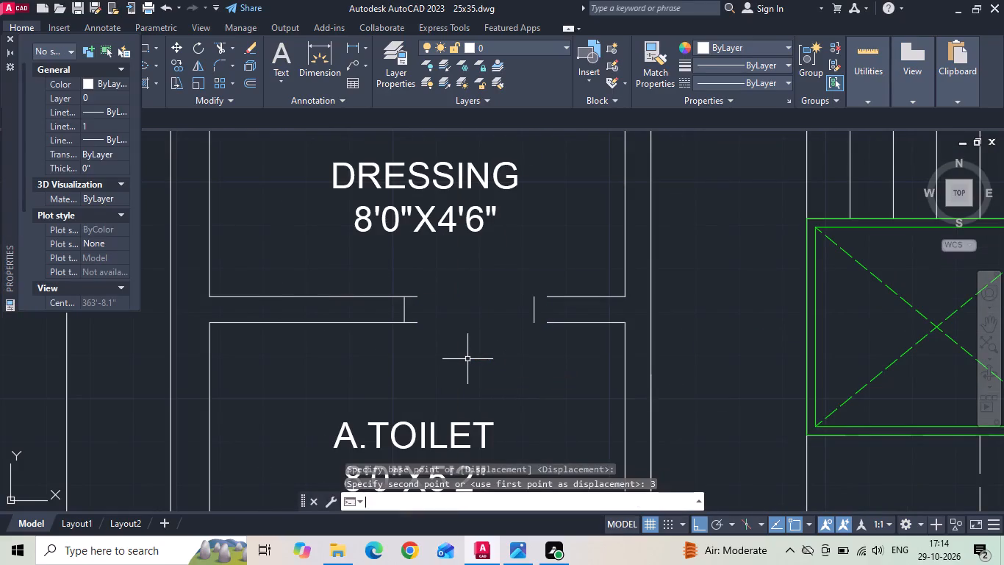
Extend the wall lines on the right side of both dressing door openings to meet the moved end lines.
type("EX")
key("space")
left_click_drag(548, 340, 548, 277)
scroll(540, 358, "down", 2)
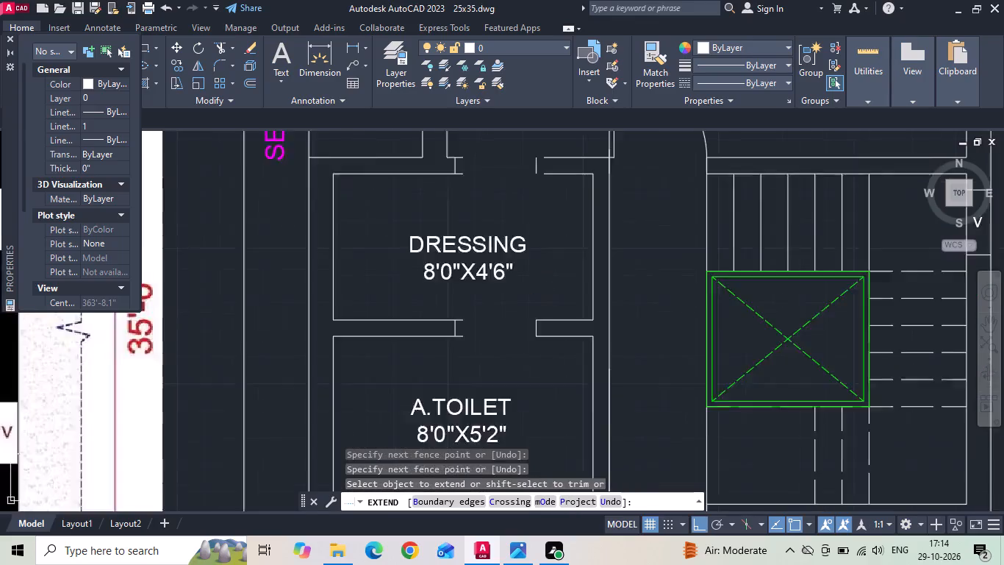
left_click_drag(548, 265, 548, 223)
key("Escape")
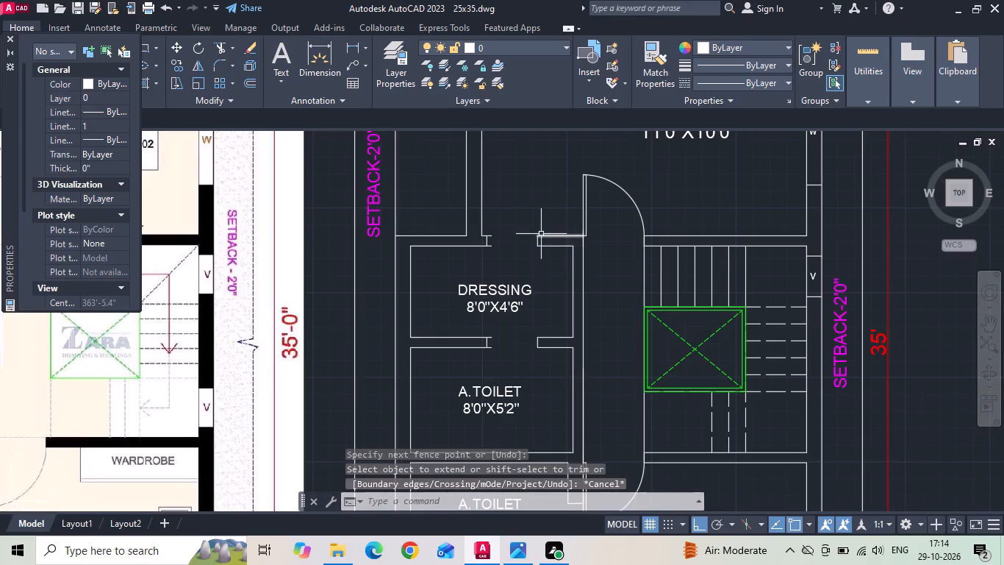
Trim the leftover wall line stubs at the left jambs of the door openings above and below the dressing area.
key("t")
key("r")
key("space")
scroll(495, 245, "up", 2)
left_click_drag(473, 256, 471, 249)
left_click(473, 204)
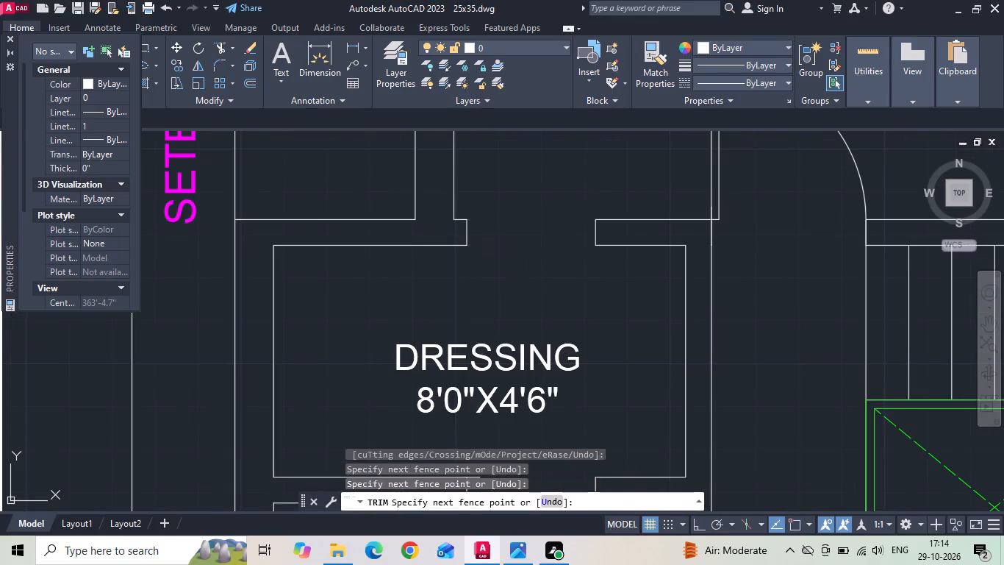
scroll(523, 196, "down", 2)
scroll(506, 305, "up", 3)
left_click_drag(495, 306, 498, 319)
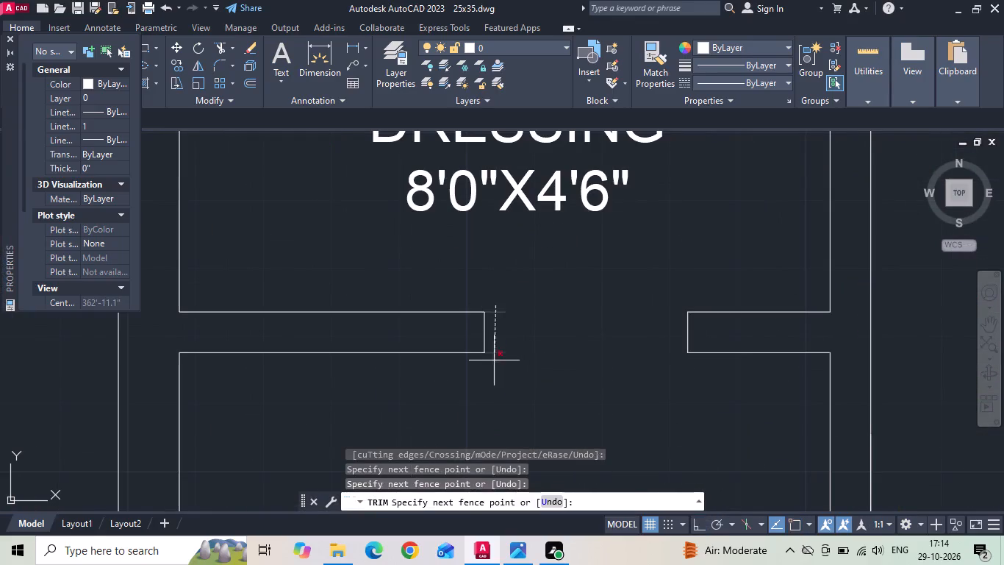
left_click(494, 360)
key("Escape")
Save the drawing.
key("ctrl+s")
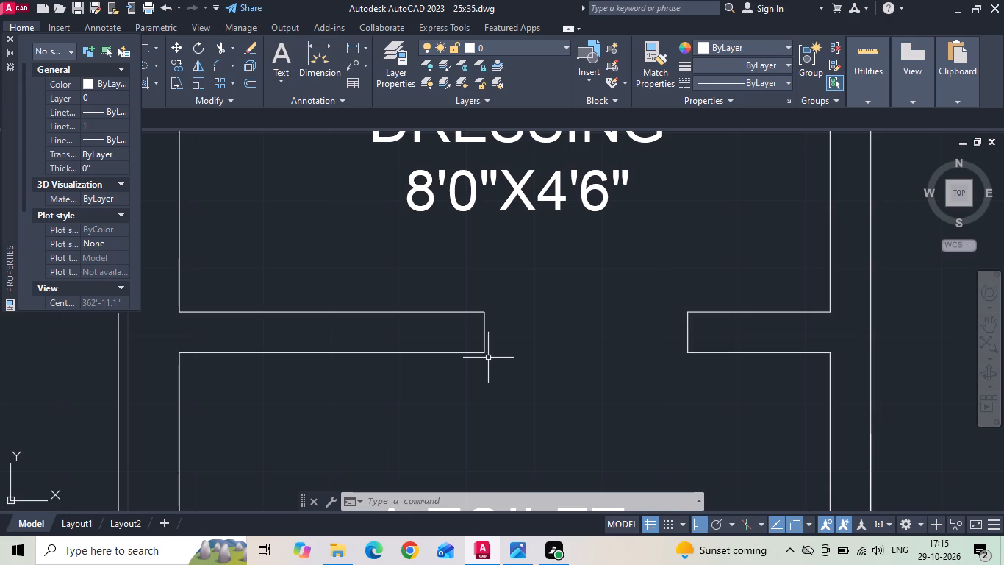
key("ctrl+s")
Copy the upper bedroom's door block to the opening between the dressing area and the 8'0"X5'2" toilet.
scroll(664, 405, "down", 2)
scroll(725, 321, "down", 1)
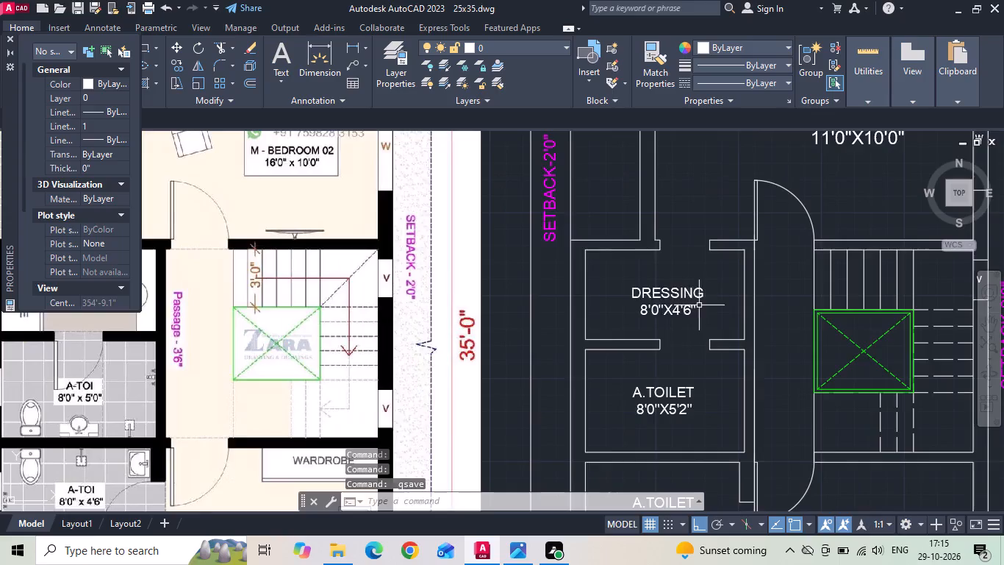
scroll(688, 319, "down", 1)
middle_click_drag(675, 324, 635, 274)
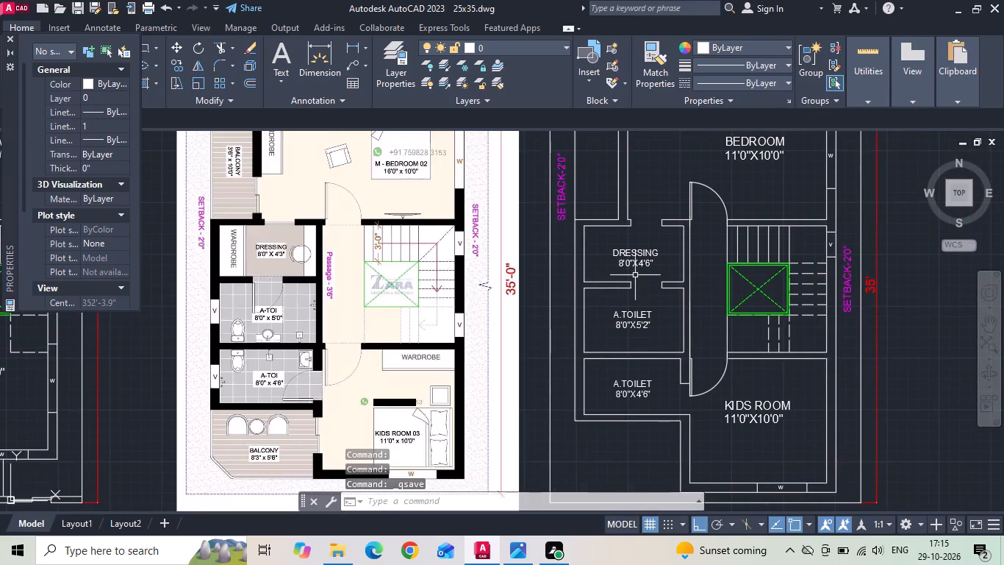
left_click(698, 199)
left_click(678, 201)
right_click(678, 201)
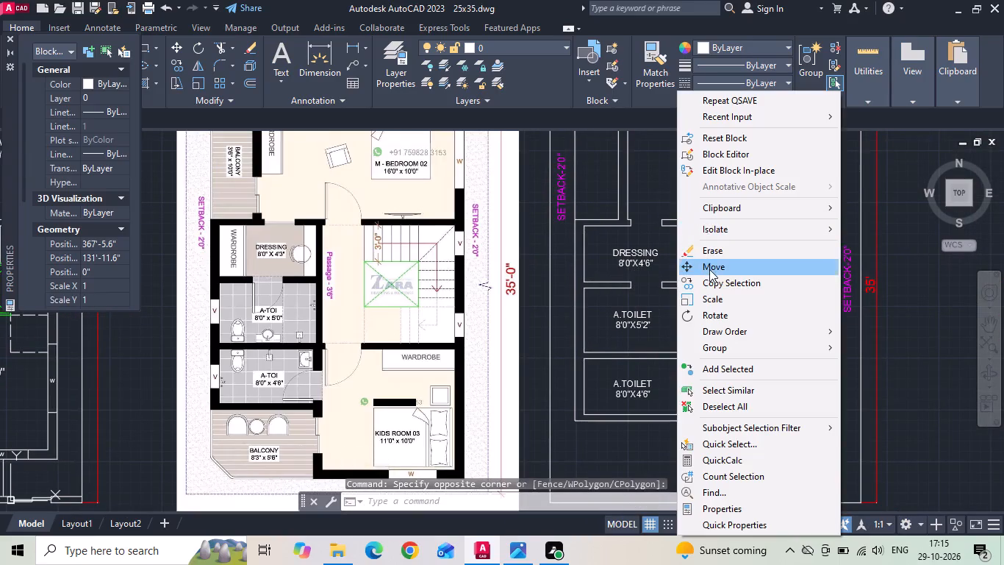
left_click(710, 281)
left_click_drag(703, 218, 704, 256)
scroll(689, 305, "up", 3)
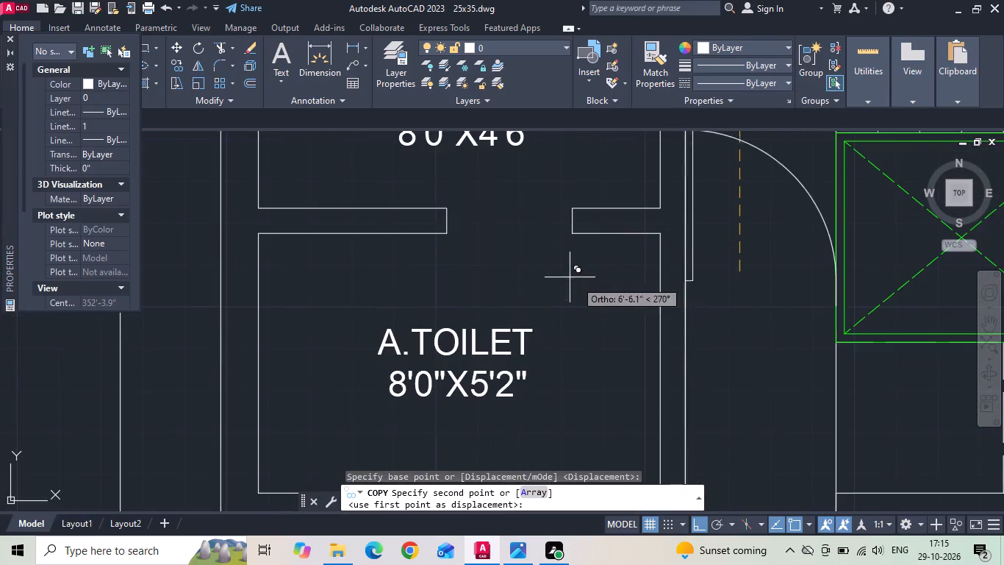
left_click(449, 235)
middle_click_drag(474, 247, 478, 269)
key("Escape")
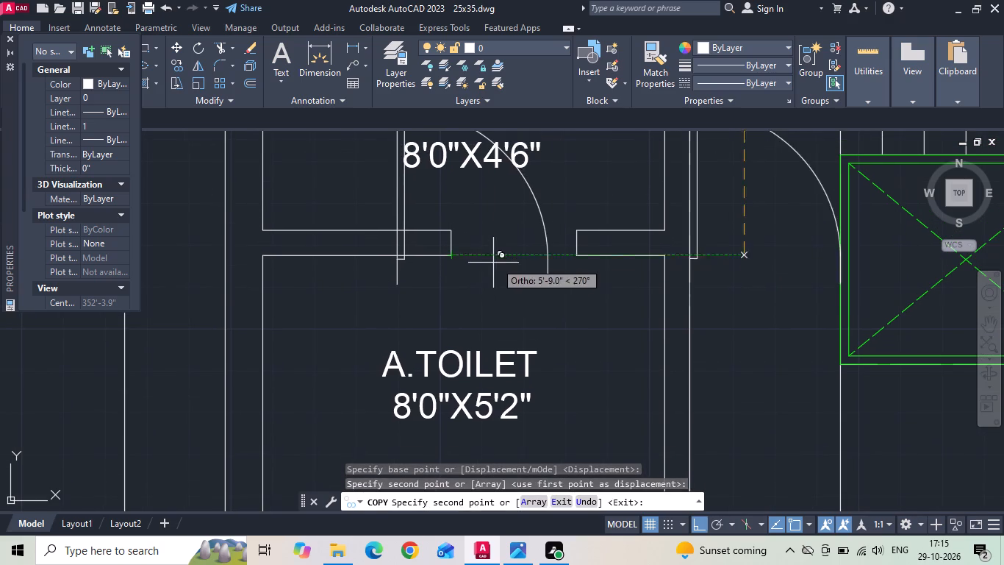
Move the copied door so its lower left end meets the upper left corner of the toilet door opening.
left_click_drag(552, 228, 531, 252)
left_click(529, 252)
right_click(529, 252)
left_click(539, 266)
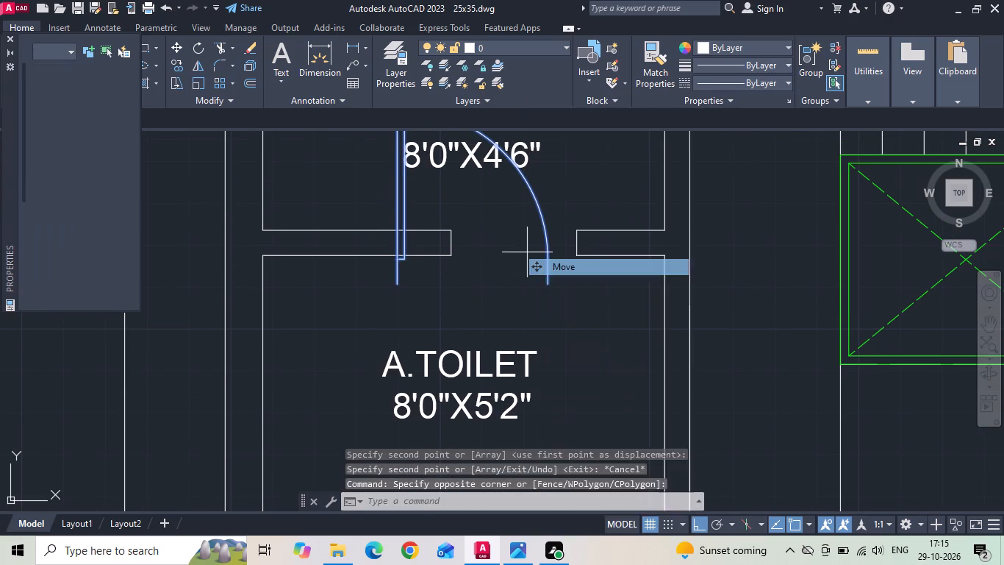
left_click(393, 283)
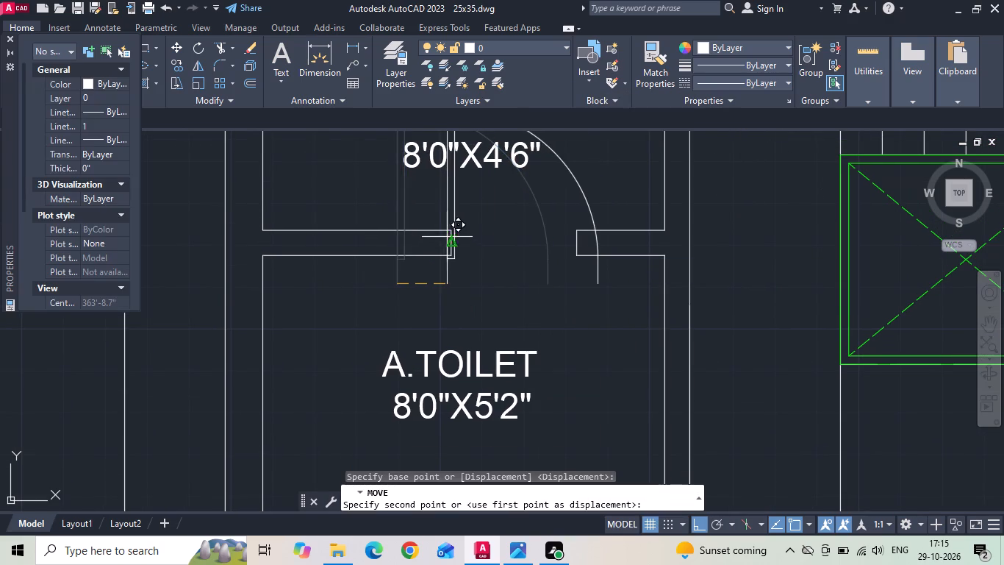
left_click(450, 230)
Flip the copied door to swing down into the toilet and shrink its width to fit the opening.
left_click_drag(479, 215, 467, 216)
left_click(431, 213)
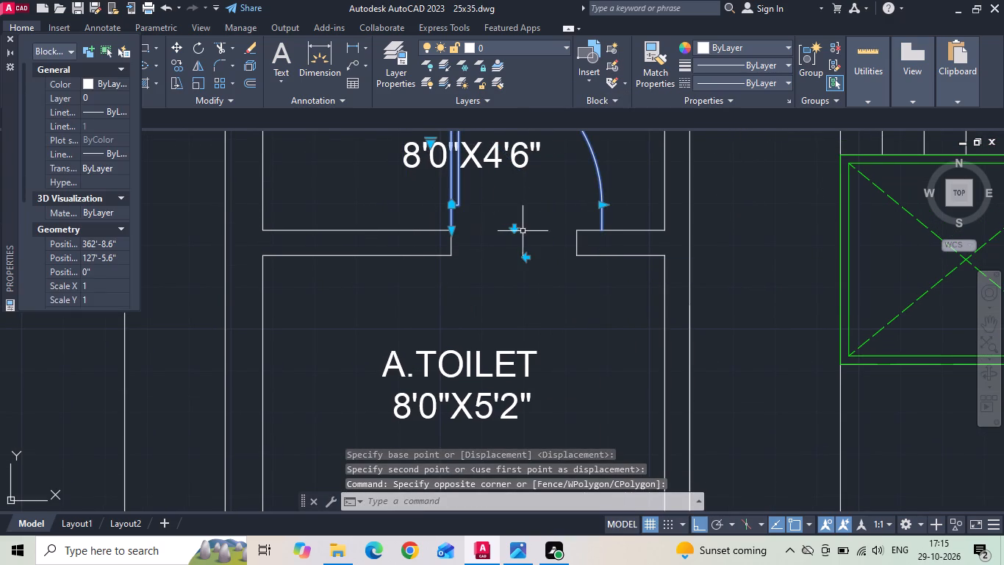
left_click(514, 229)
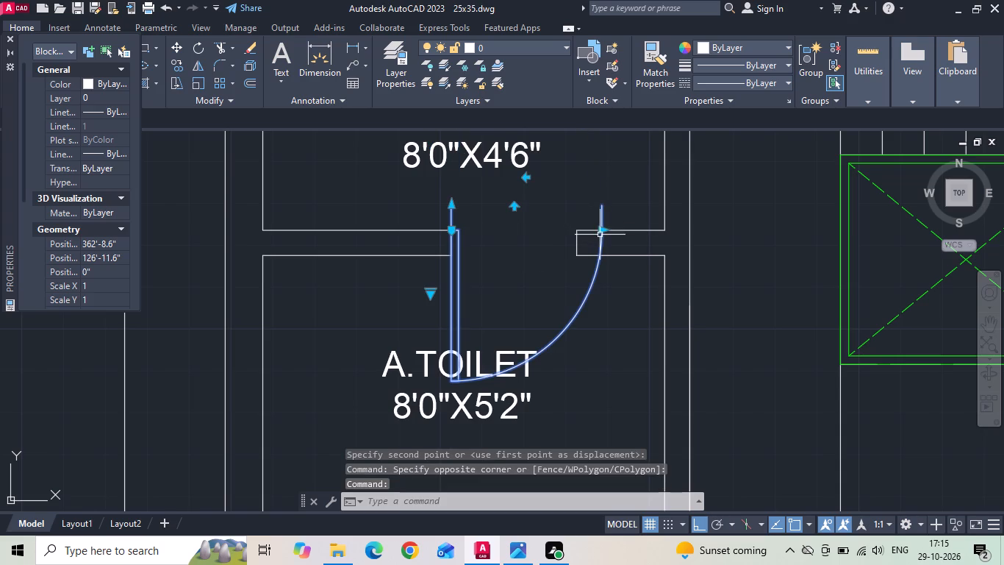
left_click(601, 233)
left_click(581, 230)
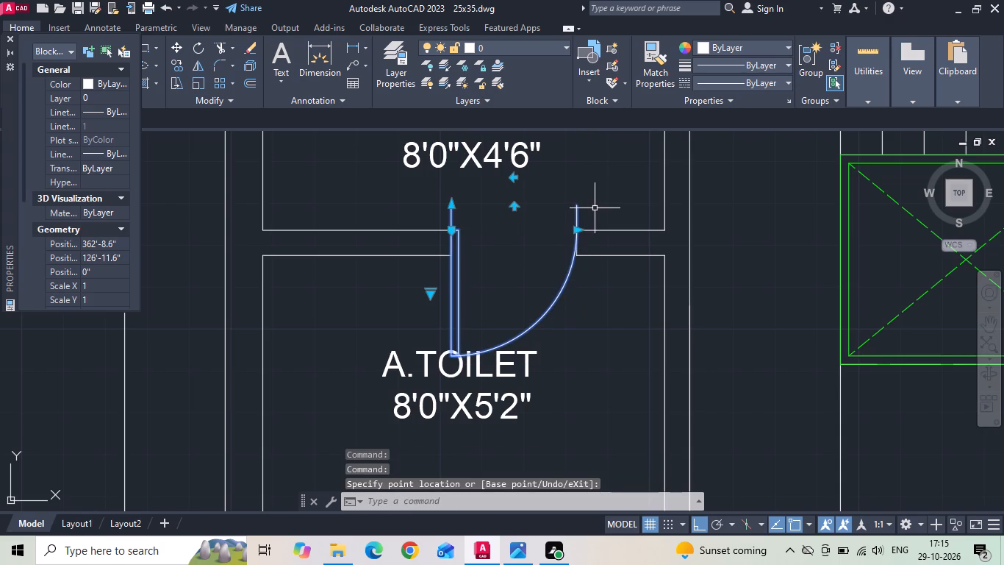
Move the flipped door down so its jamb end lines up with the upper edge of the wall opening.
right_click(595, 207)
left_click(609, 260)
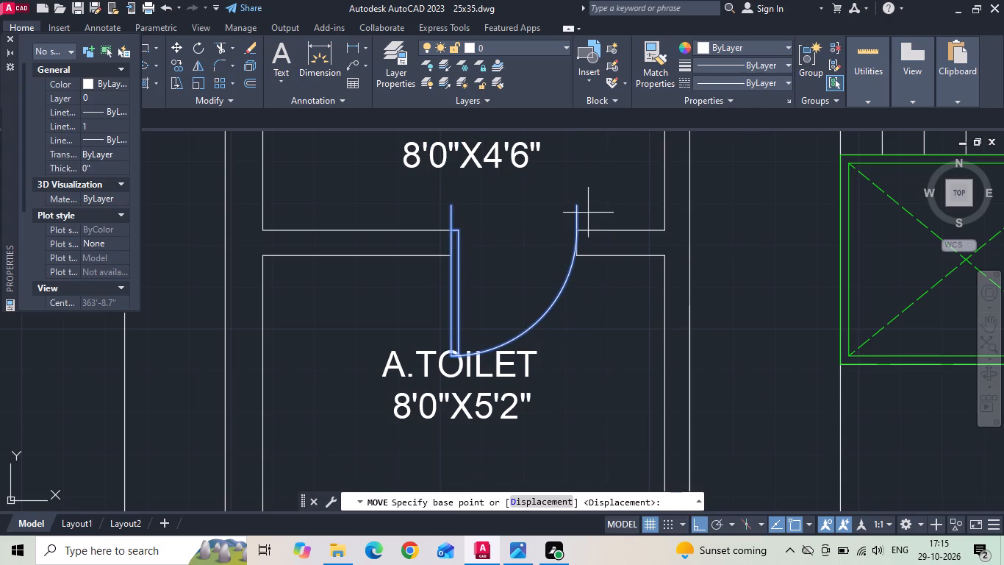
left_click(580, 204)
left_click(579, 229)
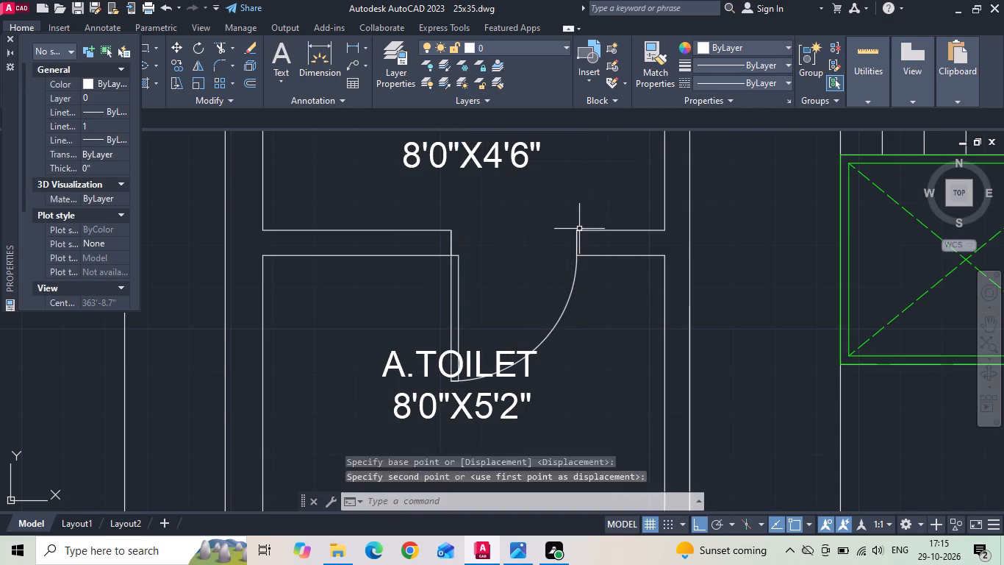
Move the A.TOILET 8'0"X5'2" label straight down, clear of the door swing.
scroll(559, 252, "down", 1)
middle_click_drag(531, 271, 535, 235)
left_click(475, 277)
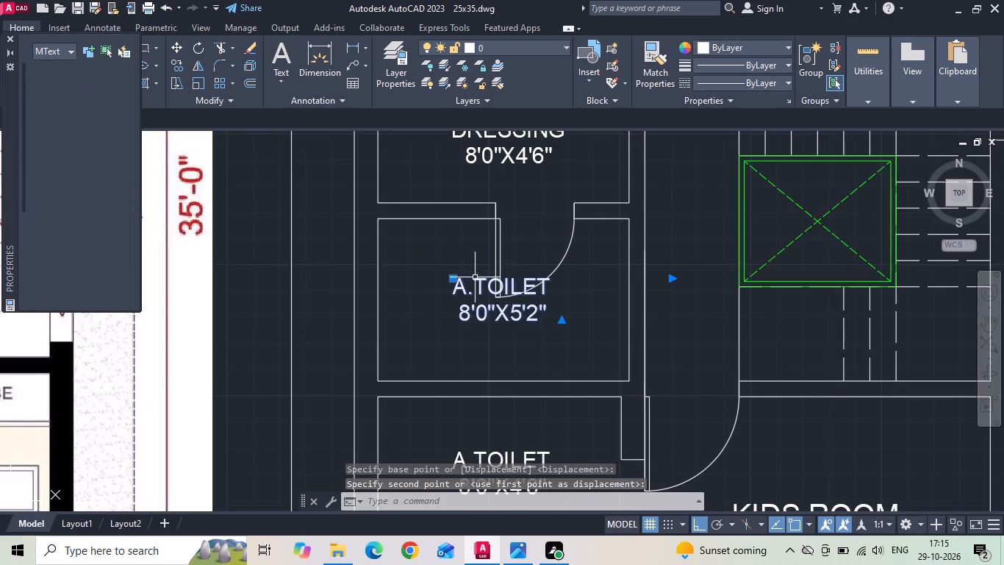
right_click(474, 277)
left_click(511, 266)
left_click_drag(502, 336, 501, 346)
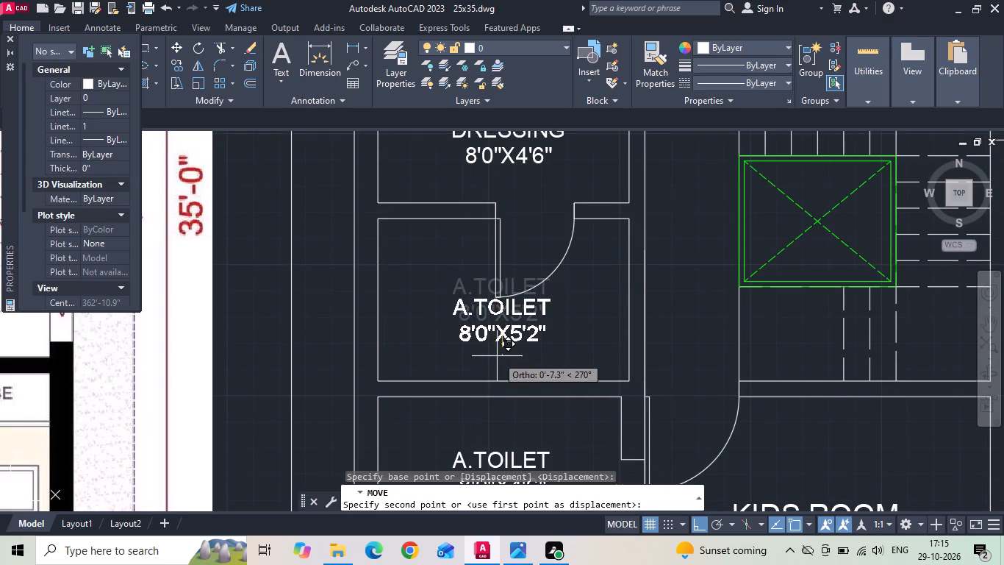
left_click(497, 359)
Copy the toilet door straight down into the 8'0"X4'6" toilet.
left_click_drag(588, 271, 578, 266)
left_click(552, 258)
right_click(552, 258)
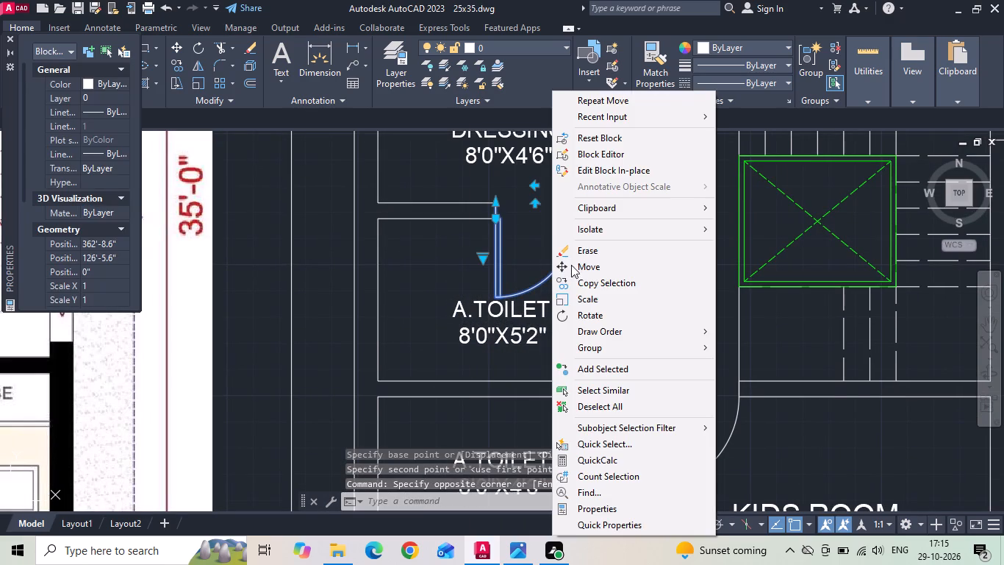
left_click(584, 281)
left_click_drag(556, 220, 549, 266)
middle_click_drag(533, 294, 541, 94)
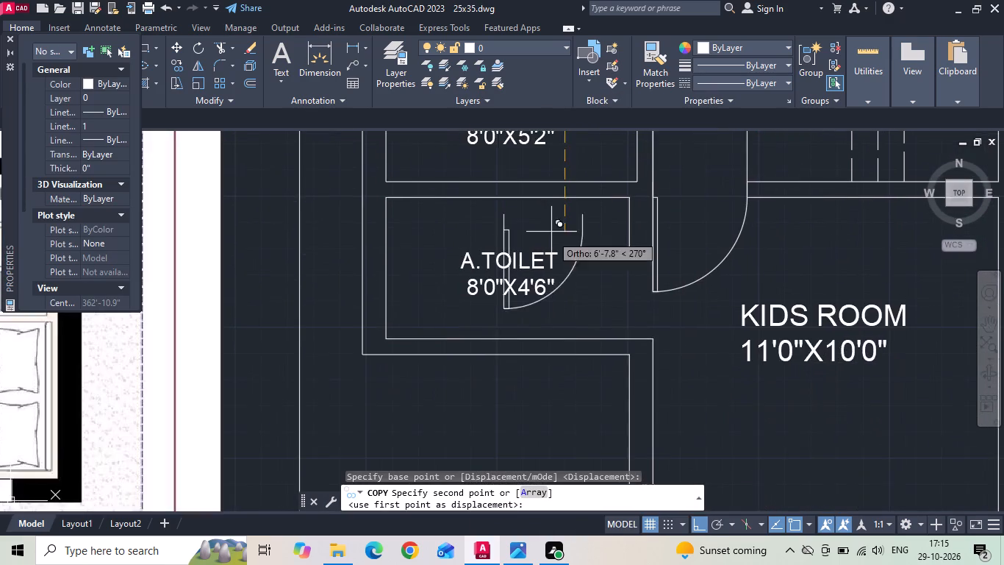
scroll(549, 253, "up", 2)
left_click(556, 226)
key("Escape")
Rotate the lower toilet's door copy to 270° and flip it so its horizontal leaf lies below the swing arc.
left_click(664, 218)
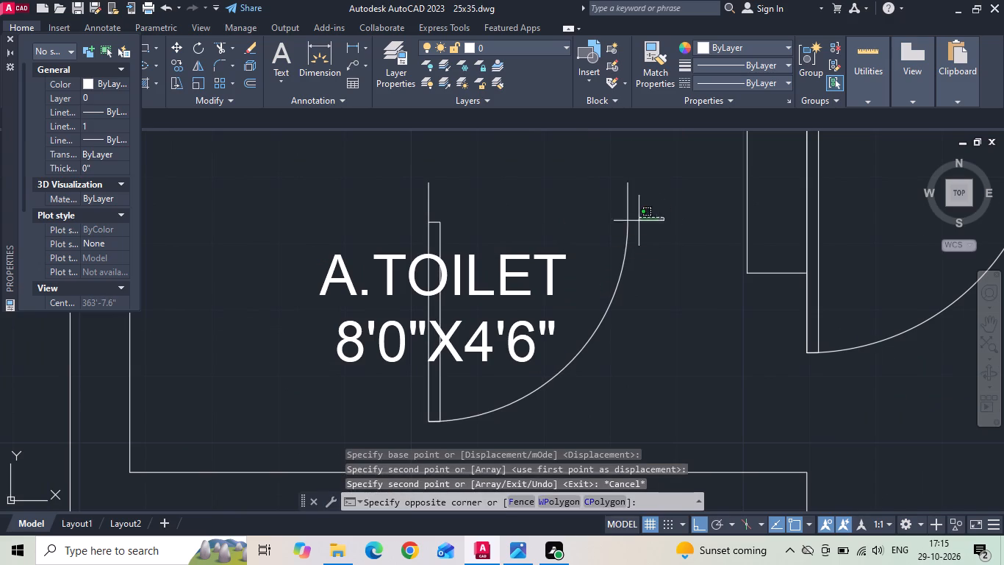
left_click(612, 226)
right_click(610, 226)
left_click(642, 313)
left_click(644, 266)
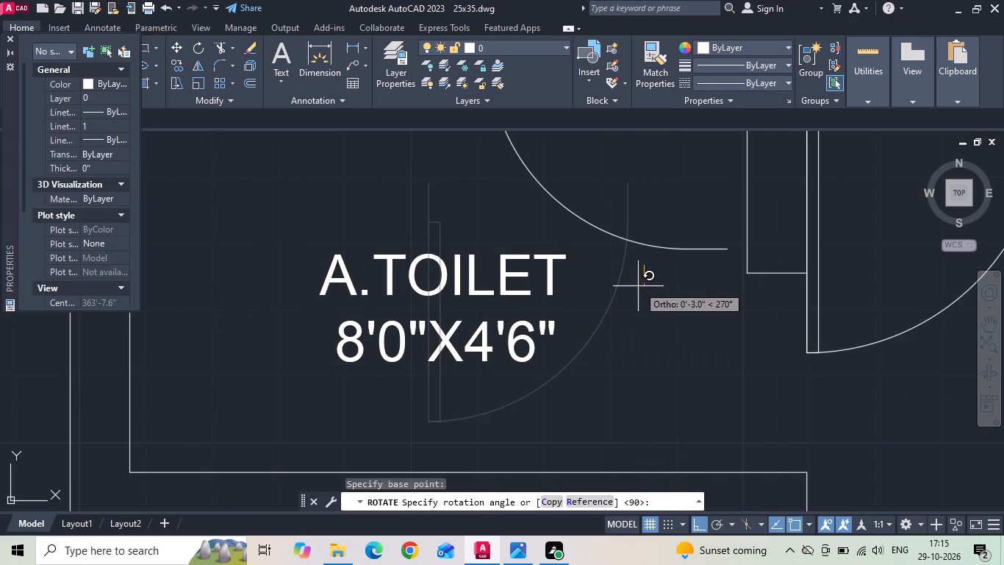
left_click(638, 286)
scroll(643, 305, "down", 1)
left_click(656, 274)
left_click(640, 257)
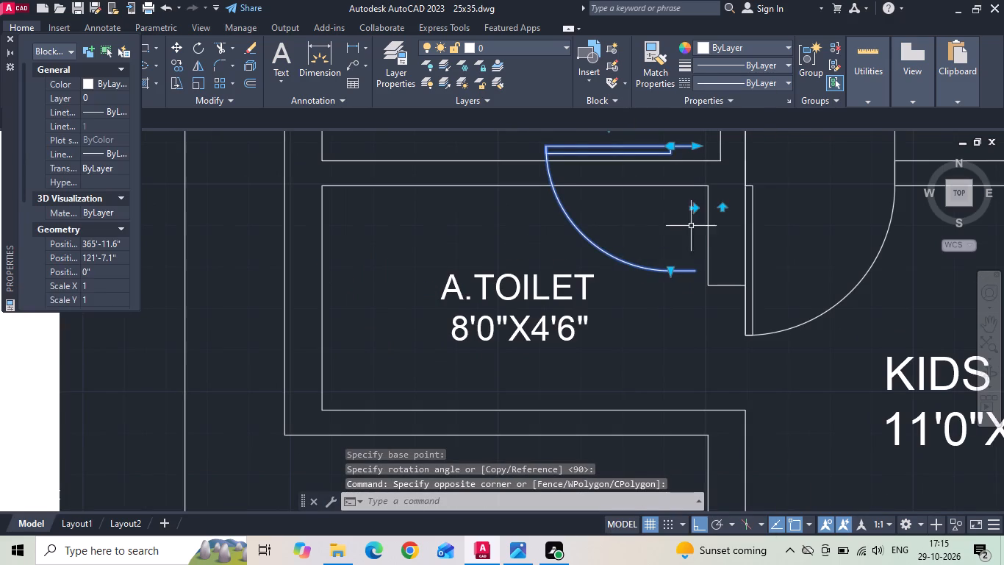
left_click(723, 208)
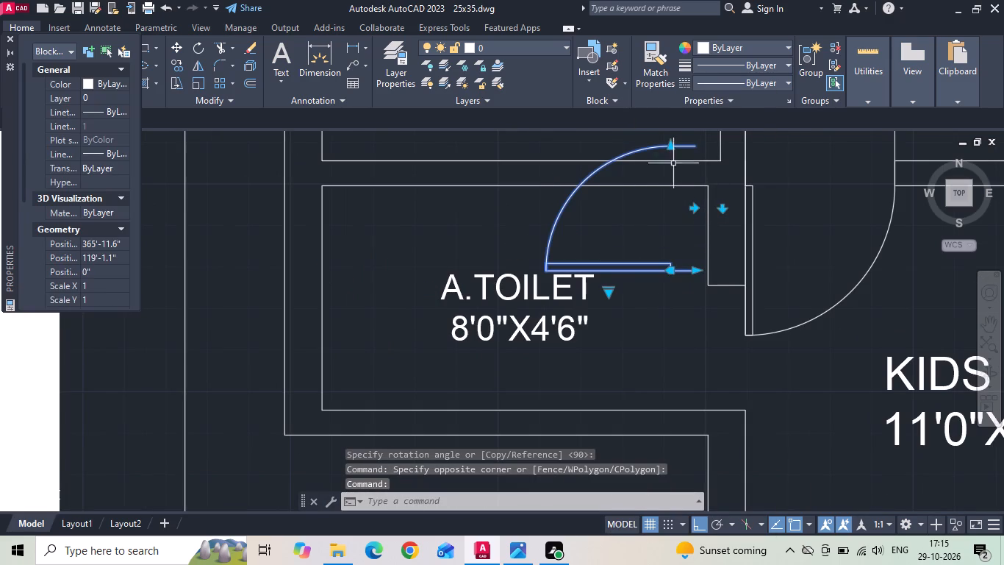
Move the rotated door into the opening at the lower right corner of the 8'0"X4'6" toilet.
right_click(663, 228)
left_click(689, 265)
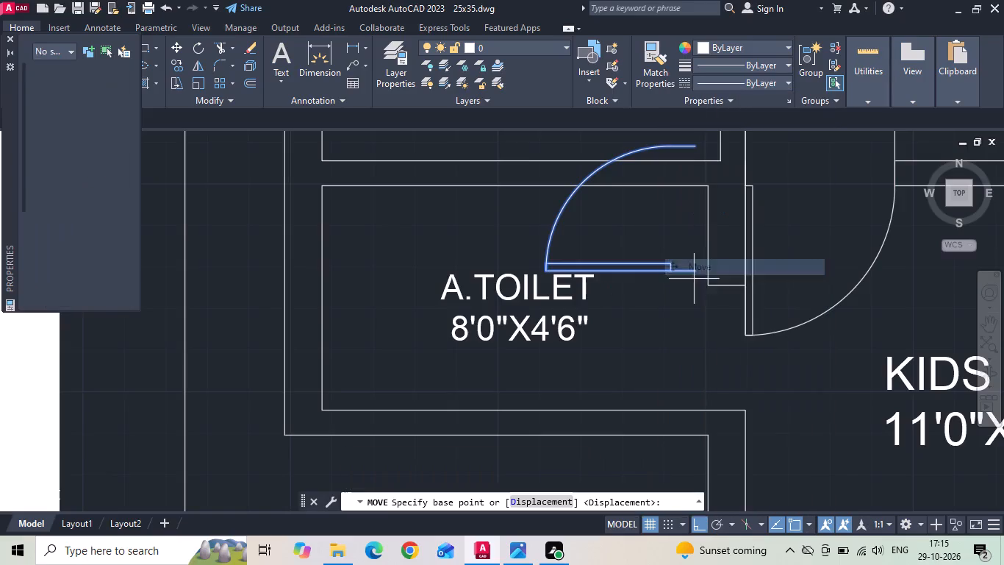
left_click(693, 269)
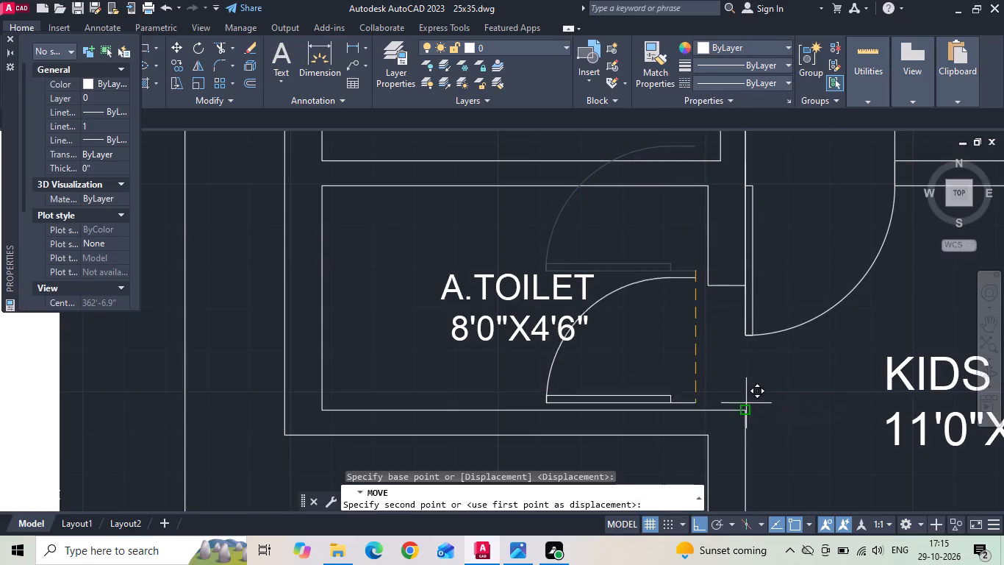
left_click(744, 408)
Move the A.TOILET 8'0"X4'6" label slightly upward, clear of the door swing.
scroll(584, 300, "down", 2)
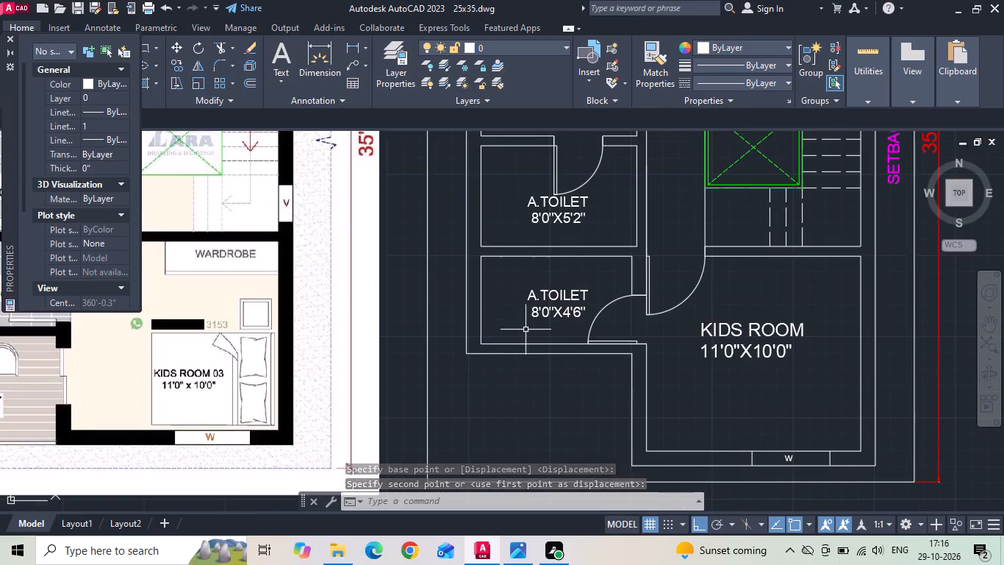
left_click(549, 298)
right_click(549, 298)
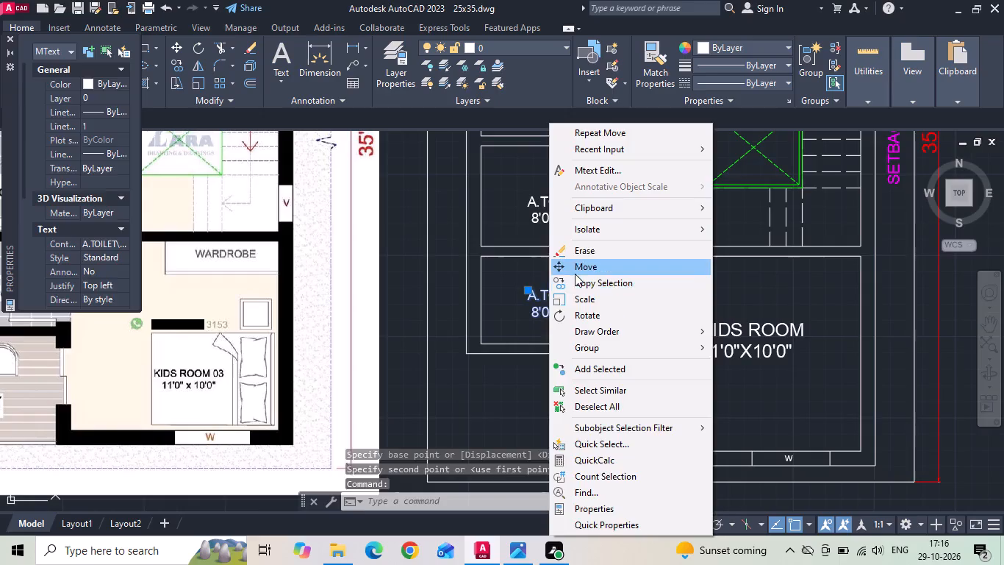
left_click(575, 271)
left_click(548, 404)
left_click(545, 397)
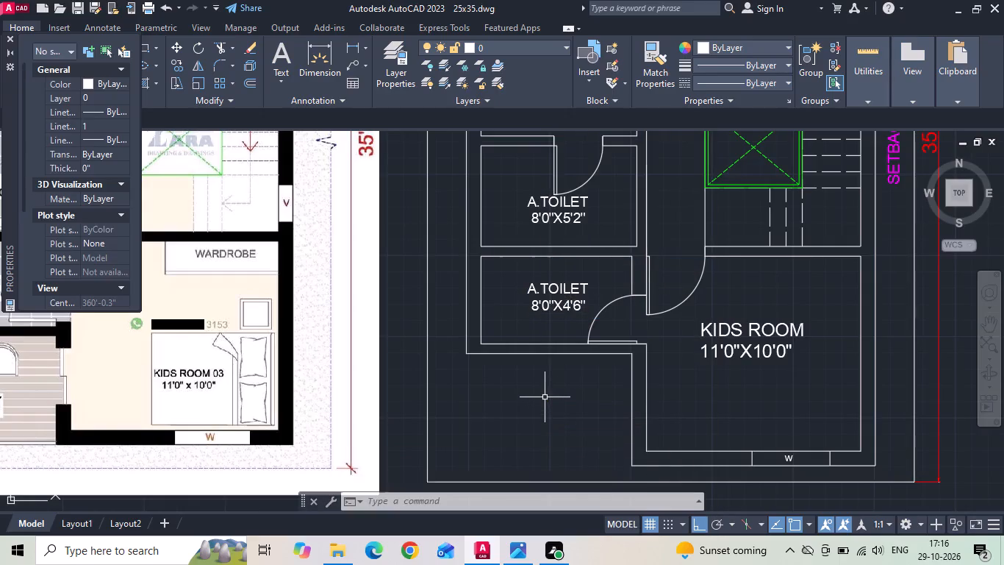
Draw a horizontal line across the left wall of the 8'0"X4'6" toilet at the midpoint of its inner face.
scroll(545, 396, "down", 1)
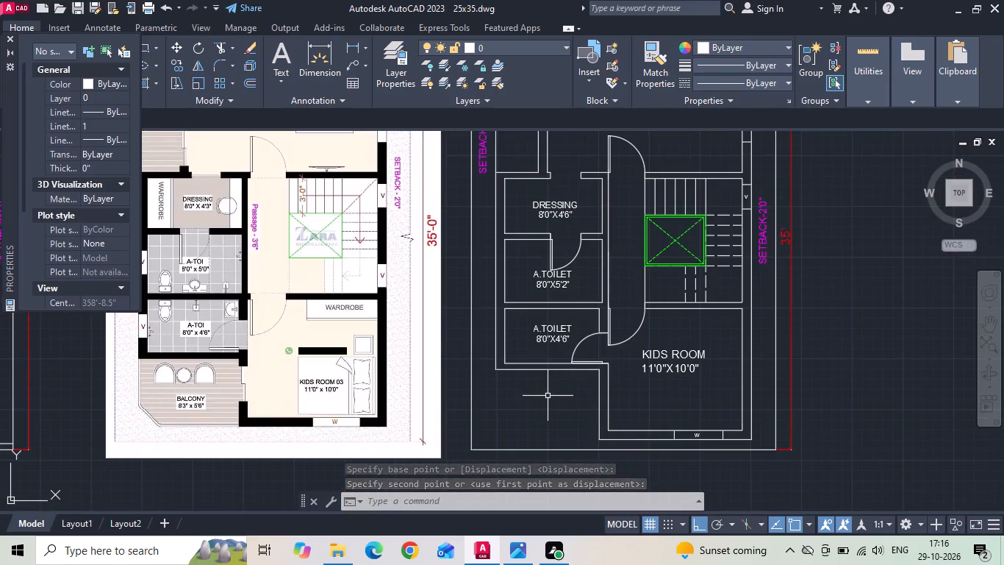
scroll(516, 255, "up", 1)
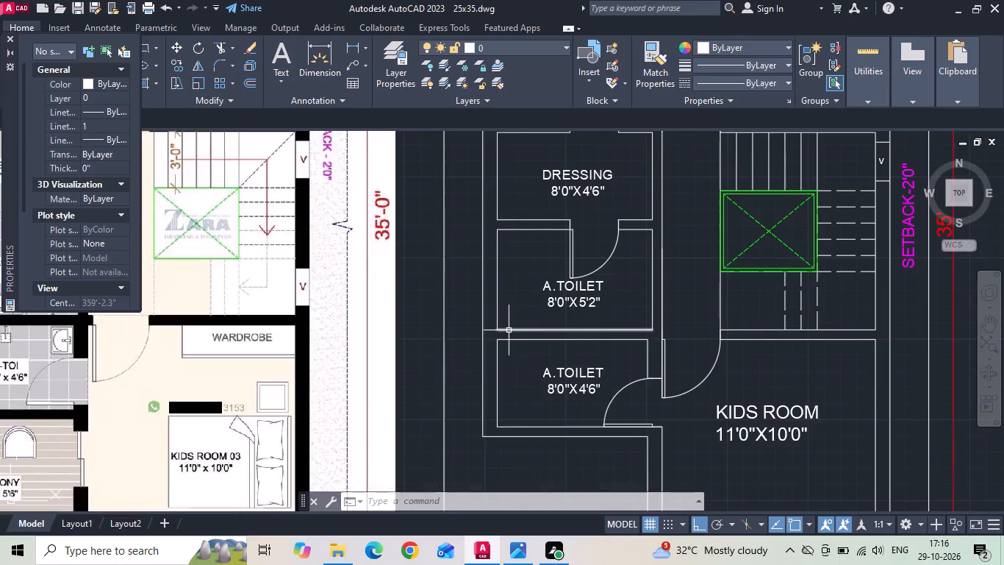
type("L")
key("space")
scroll(509, 402, "up", 2)
middle_click_drag(494, 384, 498, 324)
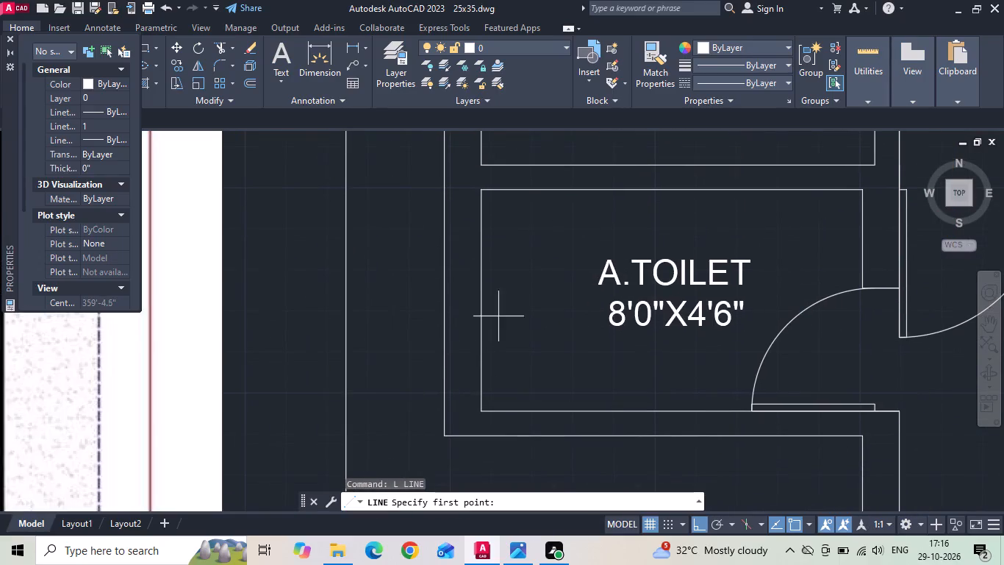
left_click_drag(484, 303, 498, 304)
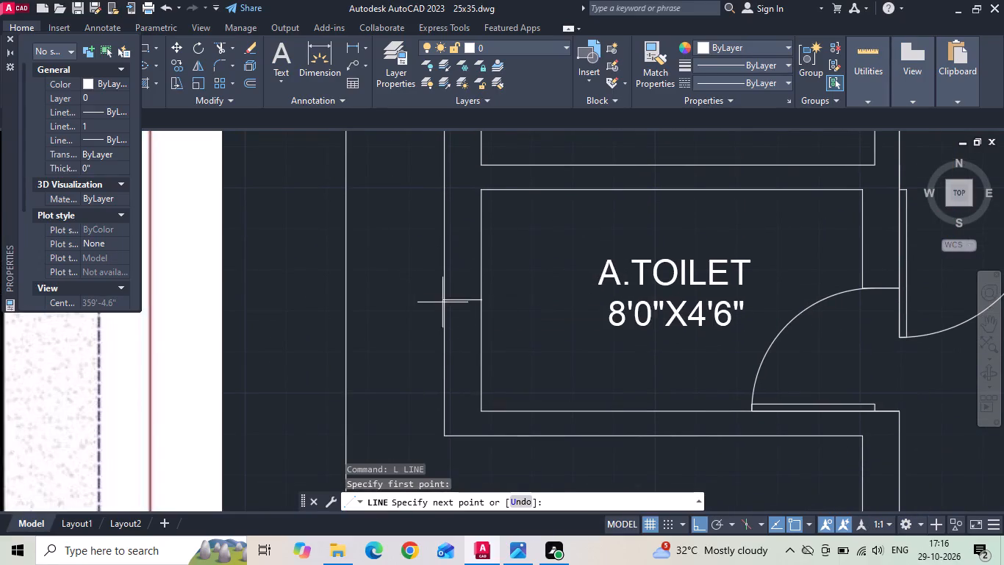
left_click(449, 302)
key("Escape")
Move the line across the lower toilet's left wall 12" upward.
left_click(466, 300)
right_click(467, 300)
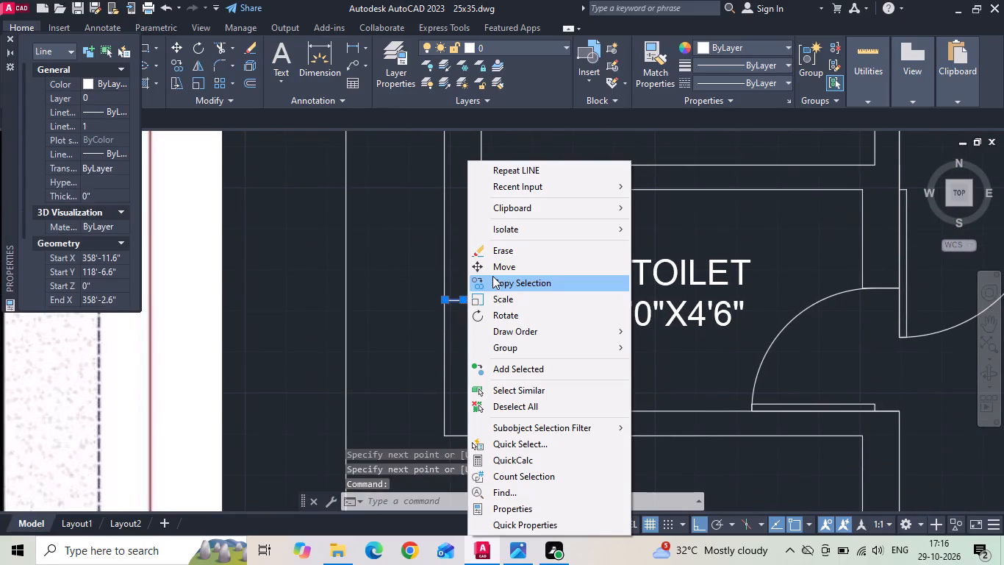
left_click(495, 270)
left_click_drag(574, 309, 576, 299)
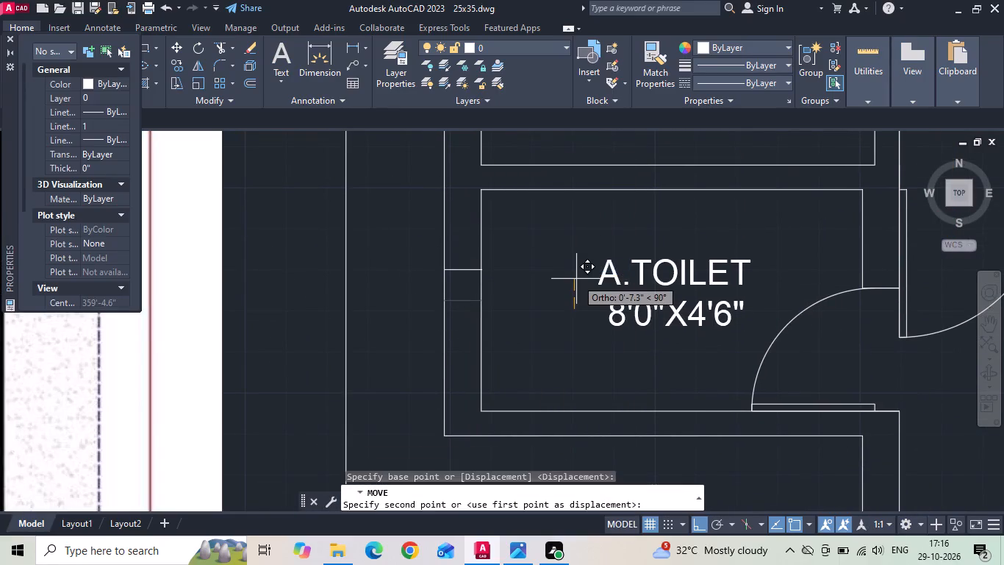
type("12")
key("space")
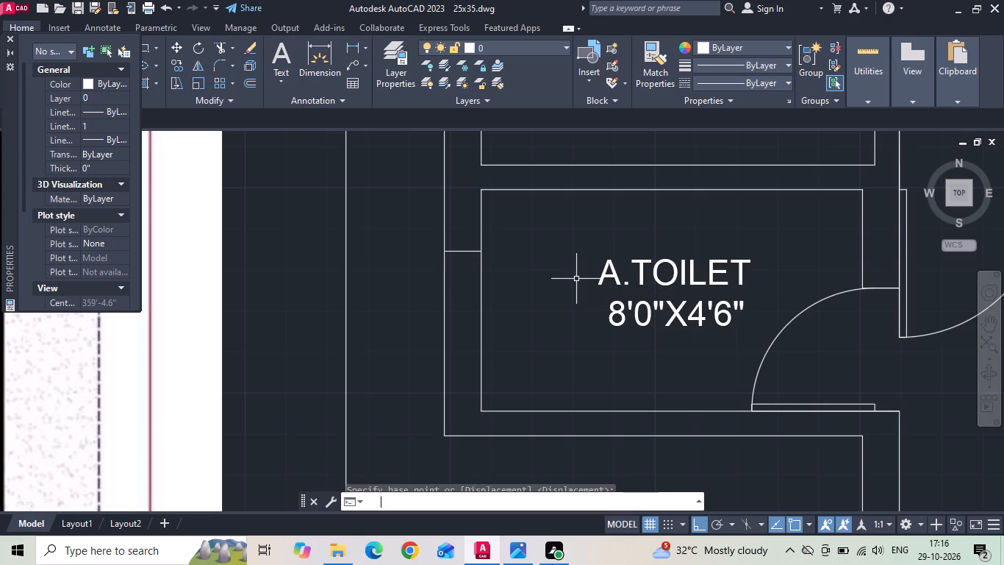
Copy the line across the left wall of the 8'0"X4'6" toilet 24" downward.
left_click(463, 266)
left_click(456, 231)
right_click(456, 230)
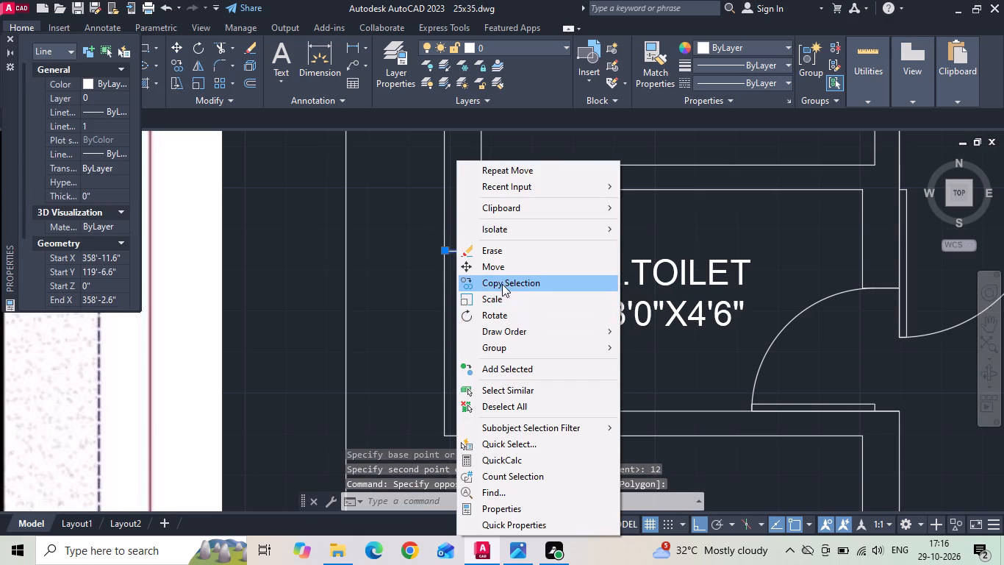
left_click(502, 283)
left_click_drag(555, 281, 557, 313)
type("24")
key("space")
key("Escape")
Copy both opening lines to the left wall of the 8'0"X5'2" toilet, centred on its inner face.
left_click_drag(477, 367, 470, 333)
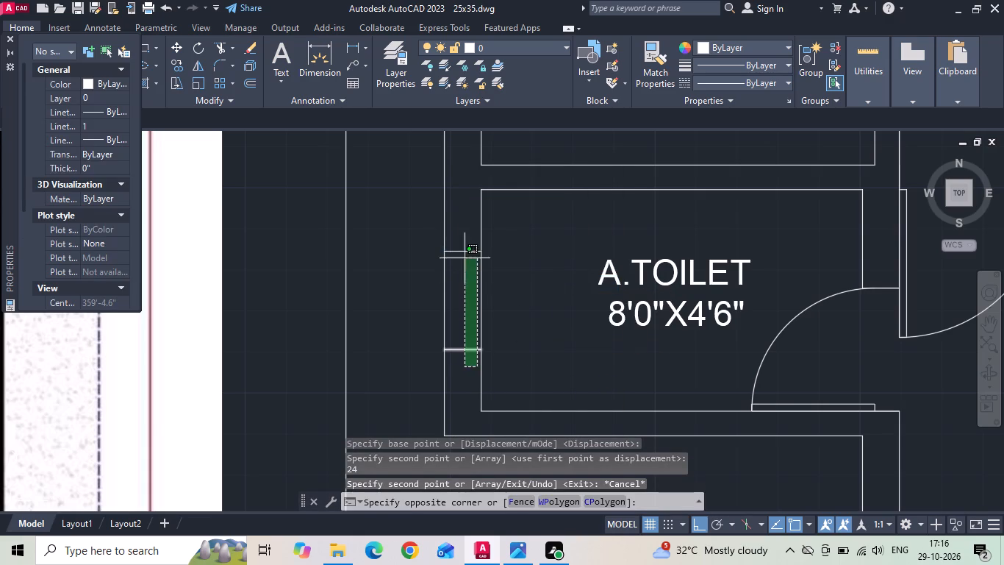
left_click(461, 240)
right_click(461, 240)
left_click(512, 300)
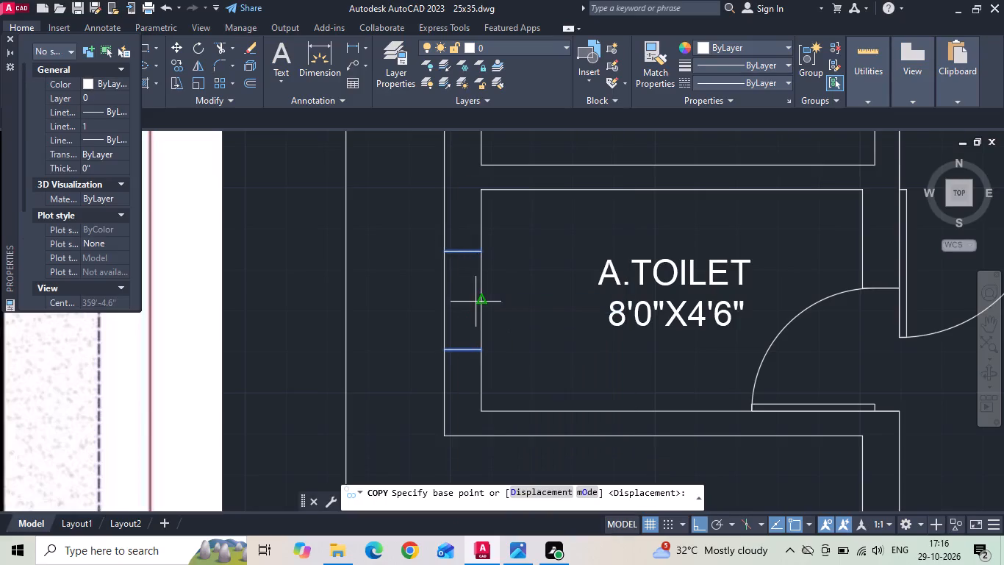
left_click(480, 301)
scroll(481, 302, "down", 1)
middle_click_drag(490, 283, 493, 416)
left_click(485, 273)
key("Escape")
Copy the V label from the C.TOILET's wall opening into the left wall openings of both A.TOILETs.
scroll(486, 273, "down", 2)
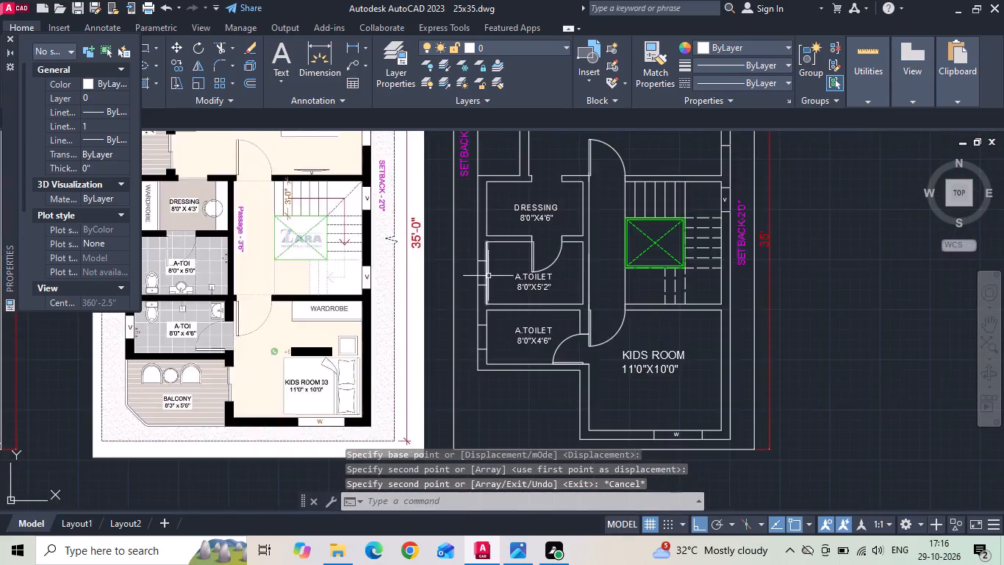
scroll(489, 277, "down", 1)
key("Escape")
scroll(523, 313, "down", 1)
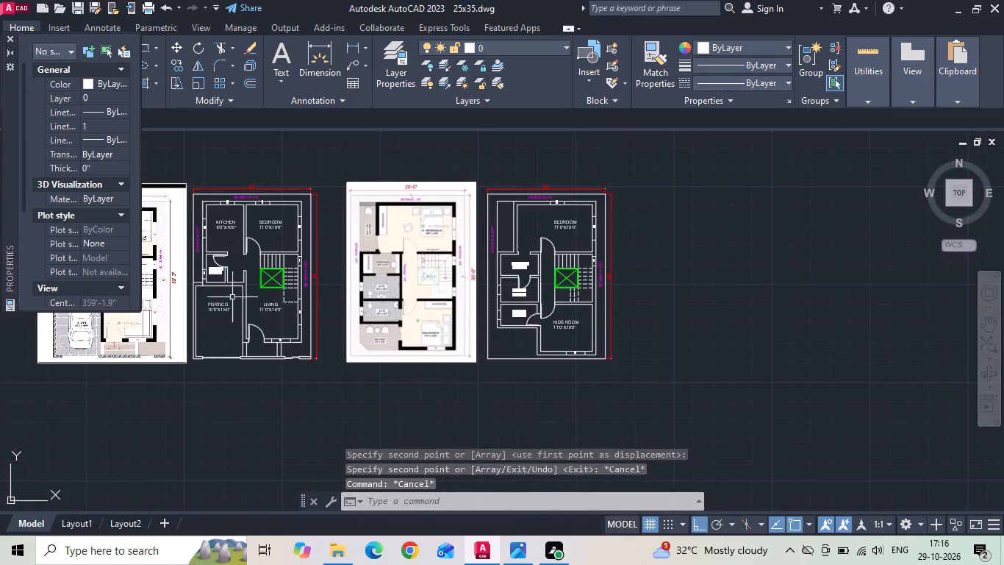
scroll(227, 290, "up", 2)
scroll(171, 260, "up", 2)
left_click(165, 237)
right_click(165, 237)
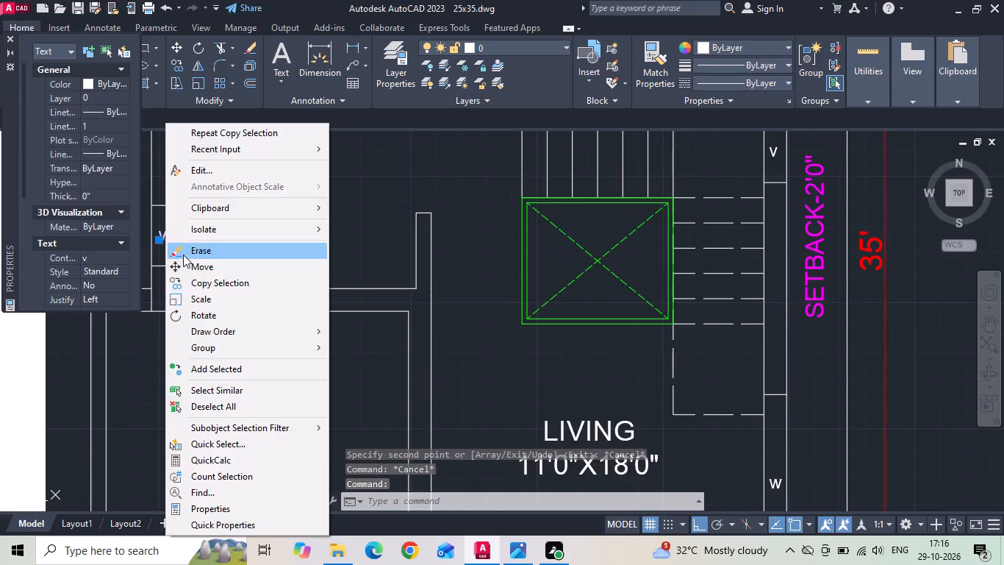
left_click(198, 287)
left_click(176, 209)
scroll(190, 292, "down", 1)
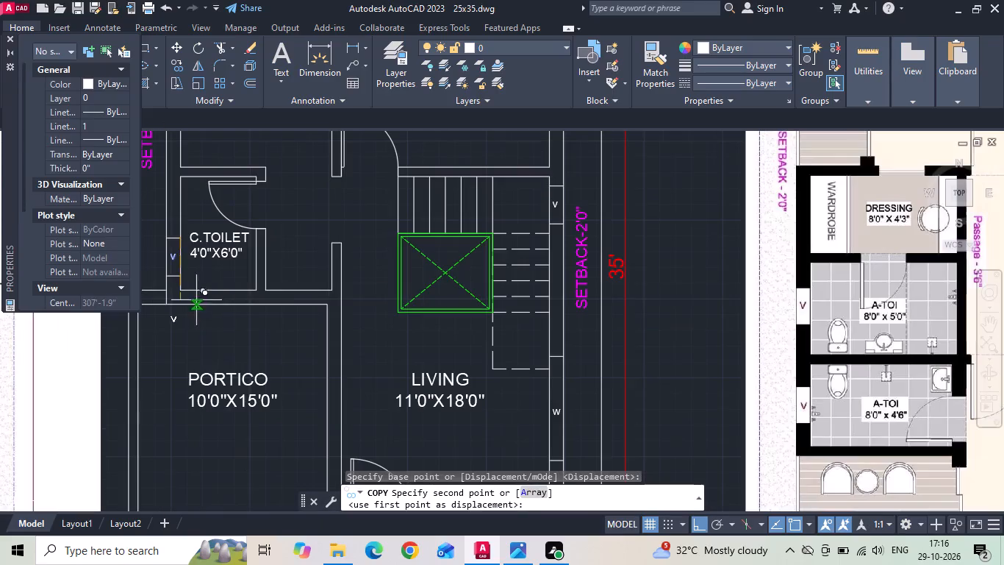
middle_click_drag(692, 307, 87, 302)
scroll(57, 310, "down", 2)
scroll(390, 291, "up", 2)
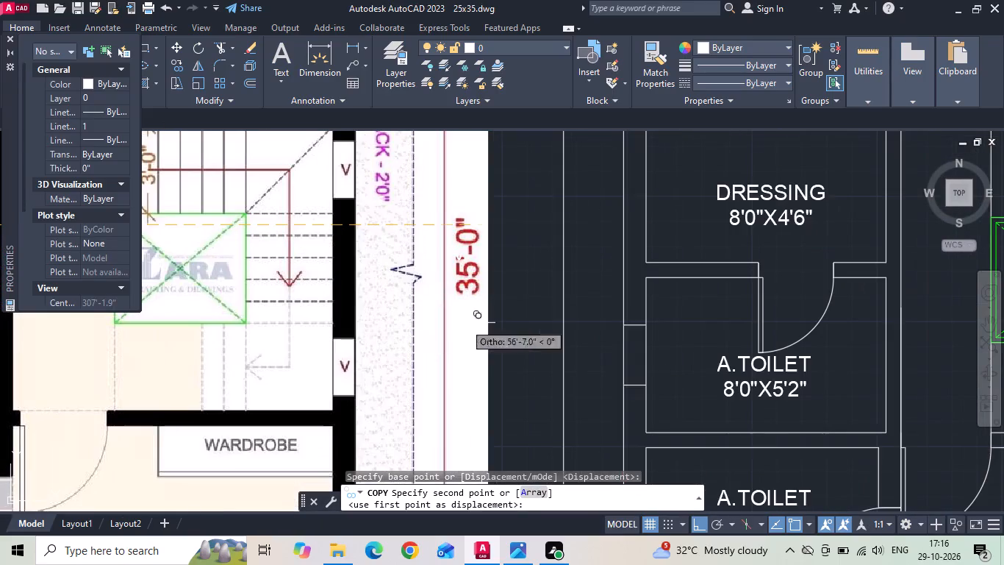
left_click(643, 325)
middle_click_drag(603, 350, 511, 180)
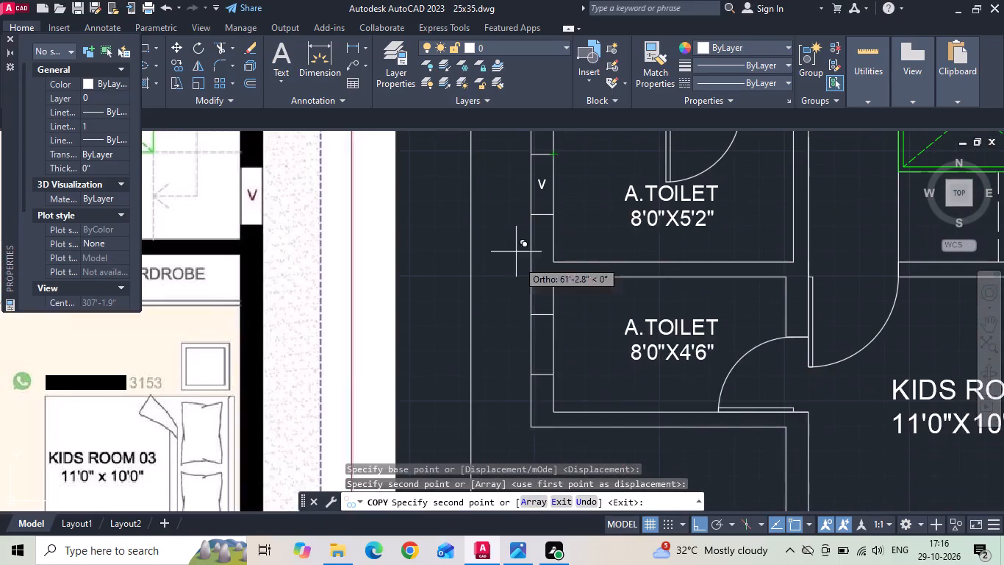
left_click(555, 316)
scroll(630, 338, "down", 2)
key("Escape")
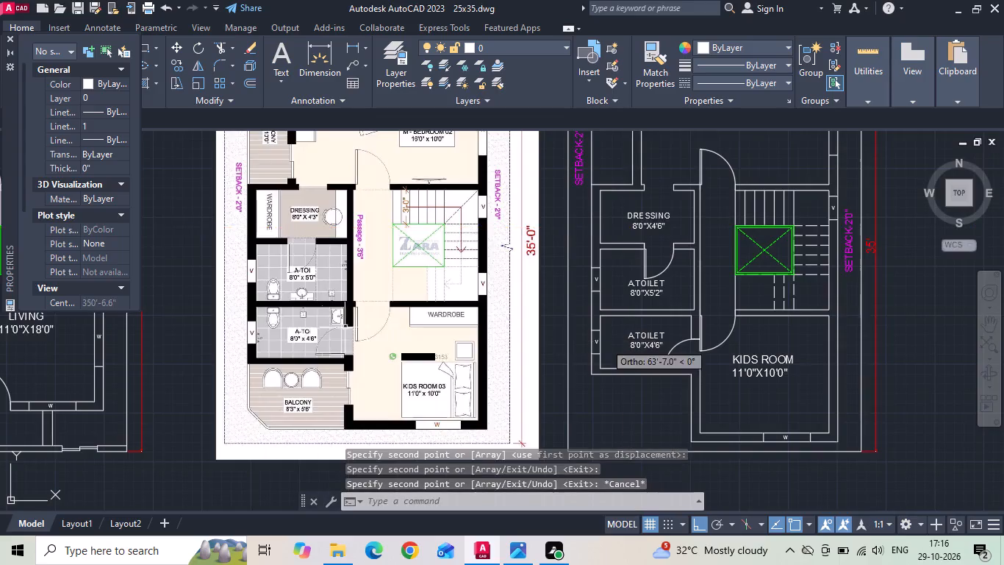
Offset the inner face of the dressing area's left wall 24" into the room for the wardrobe.
scroll(238, 356, "up", 3)
scroll(247, 347, "down", 1)
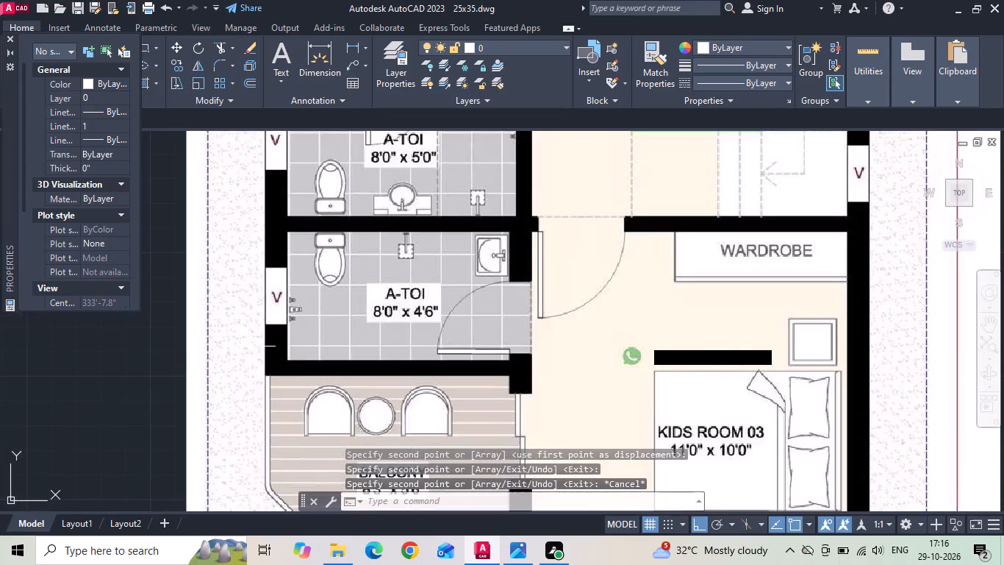
scroll(481, 270, "down", 2)
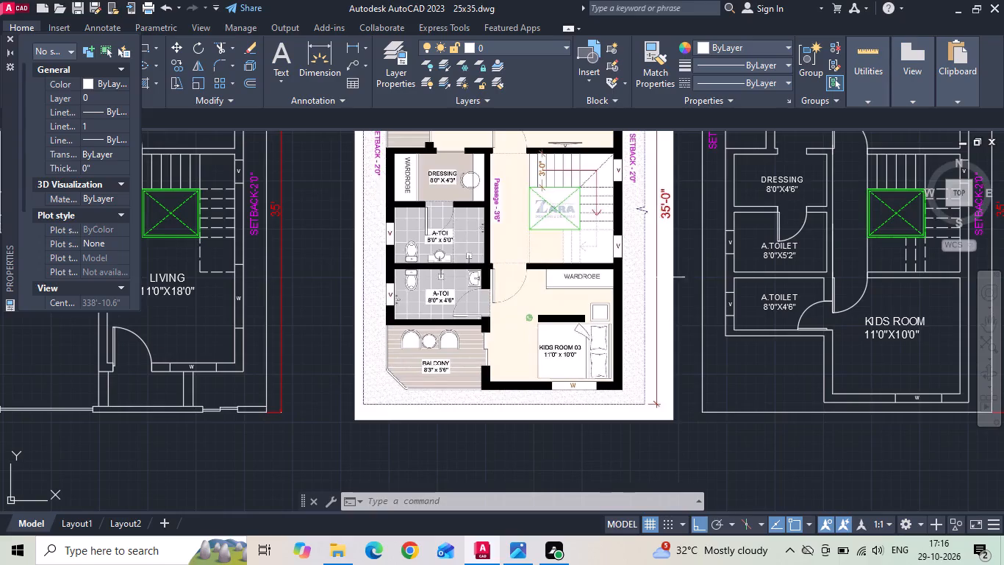
middle_click_drag(759, 189, 730, 214)
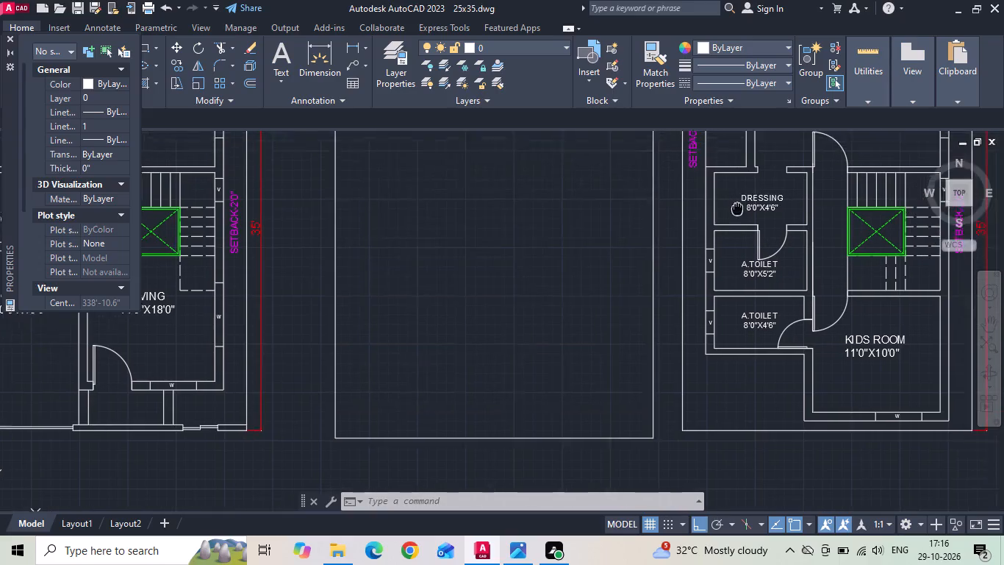
middle_click_drag(730, 214, 667, 253)
scroll(664, 240, "up", 1)
type("O 3")
key("BackSpace")
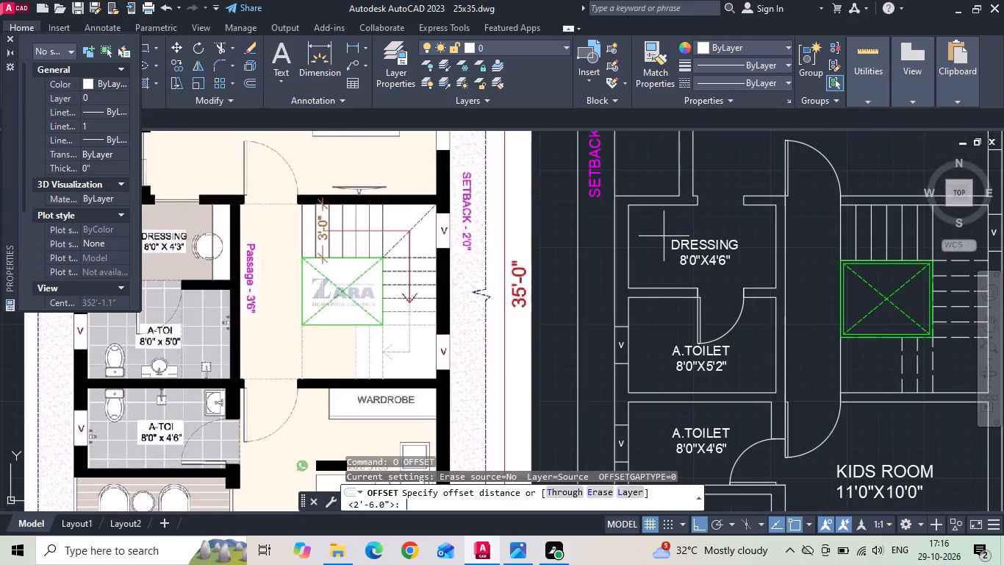
key("2")
type("4")
key("space")
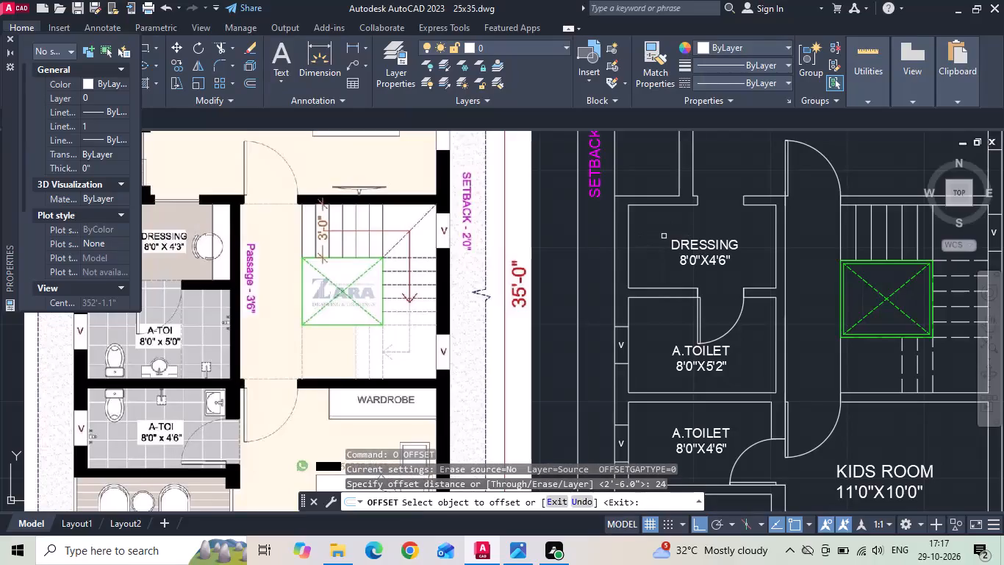
left_click_drag(628, 265, 635, 262)
left_click(650, 255)
key("Escape")
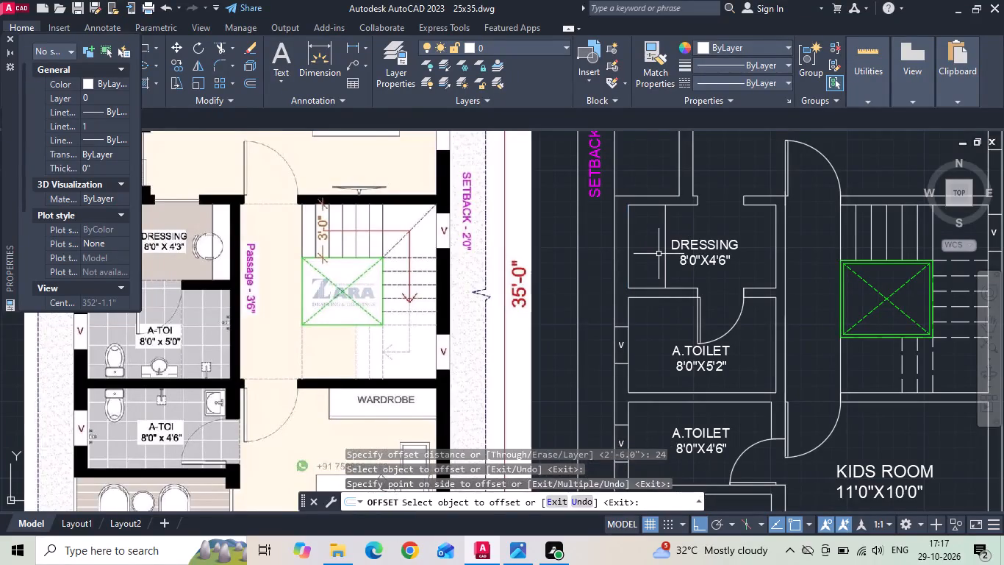
Offset the inner face of the dressing area's right wall 12" into the room.
type("O 12")
key("space")
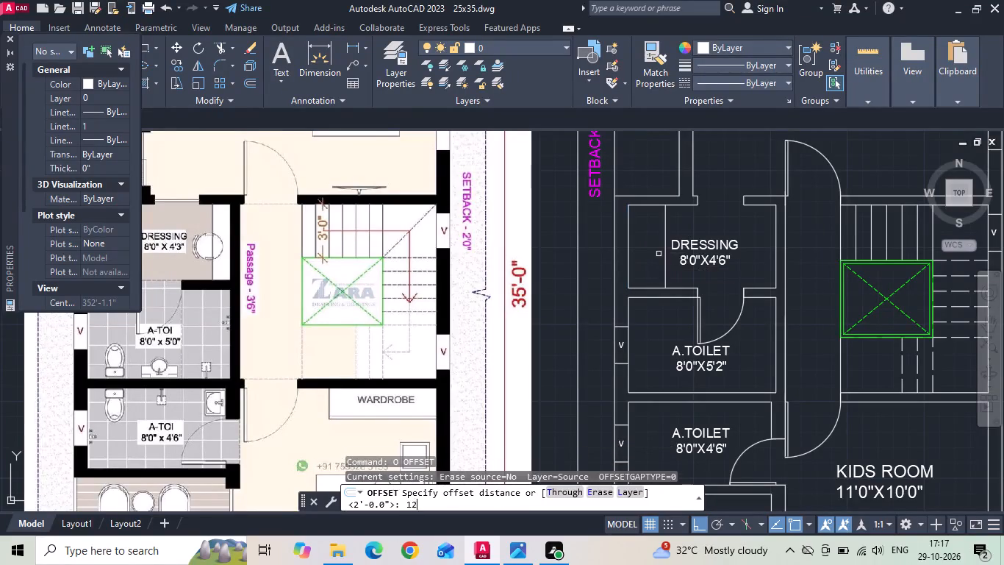
left_click(775, 257)
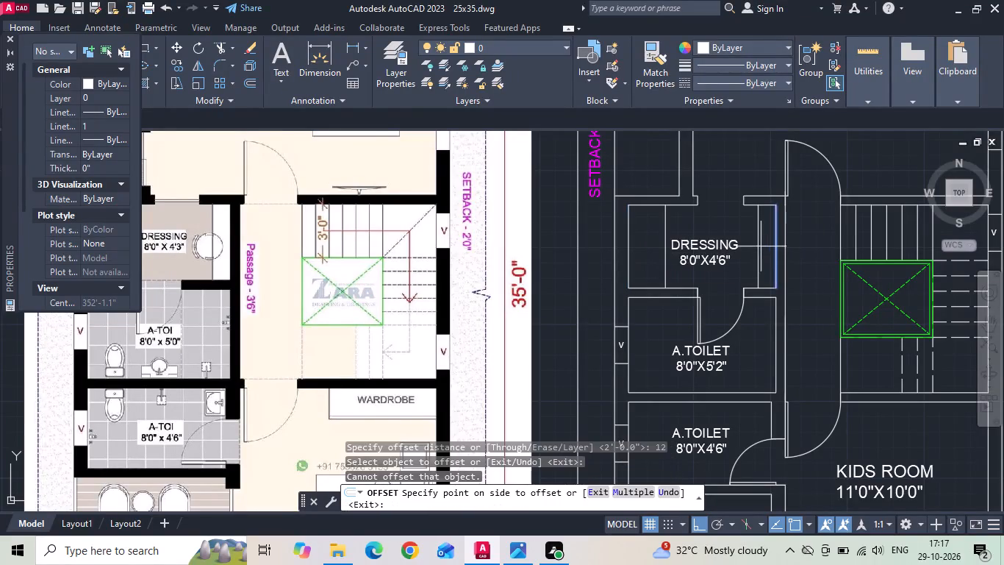
left_click(761, 246)
scroll(759, 246, "down", 1)
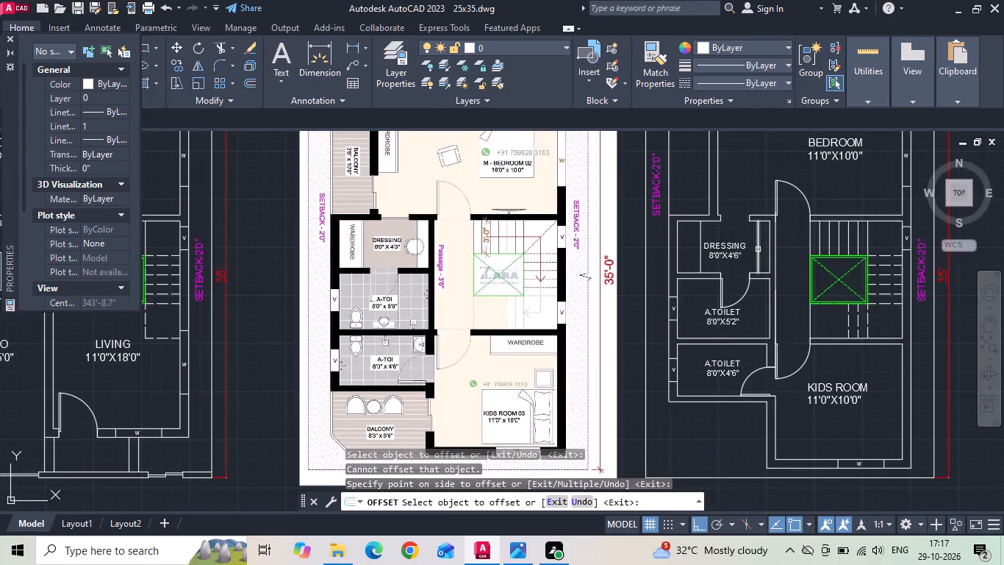
key("Escape")
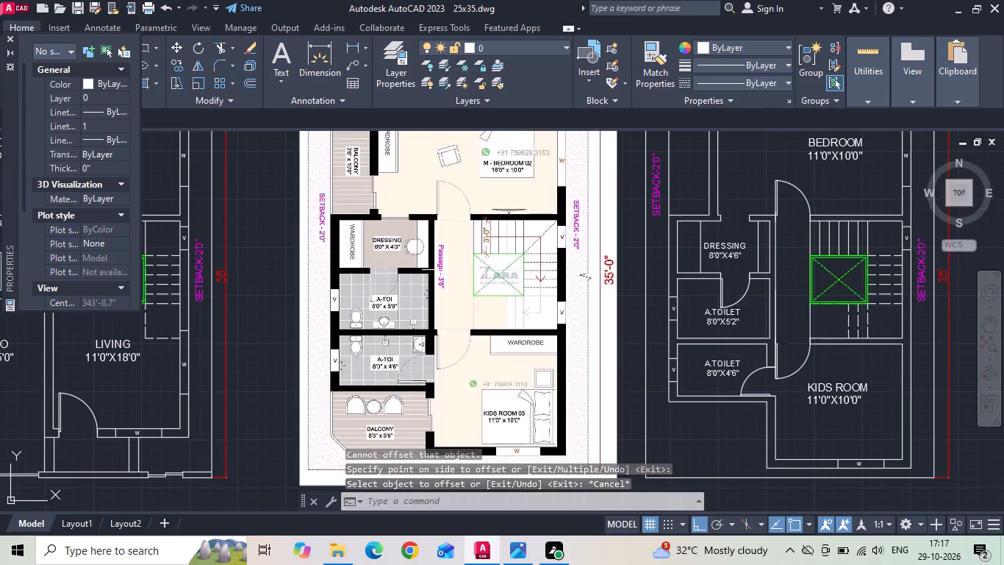
Add linear dimensions to the wall segments on both sides of the door opening between the dressing area and upper toilet.
scroll(722, 305, "up", 1)
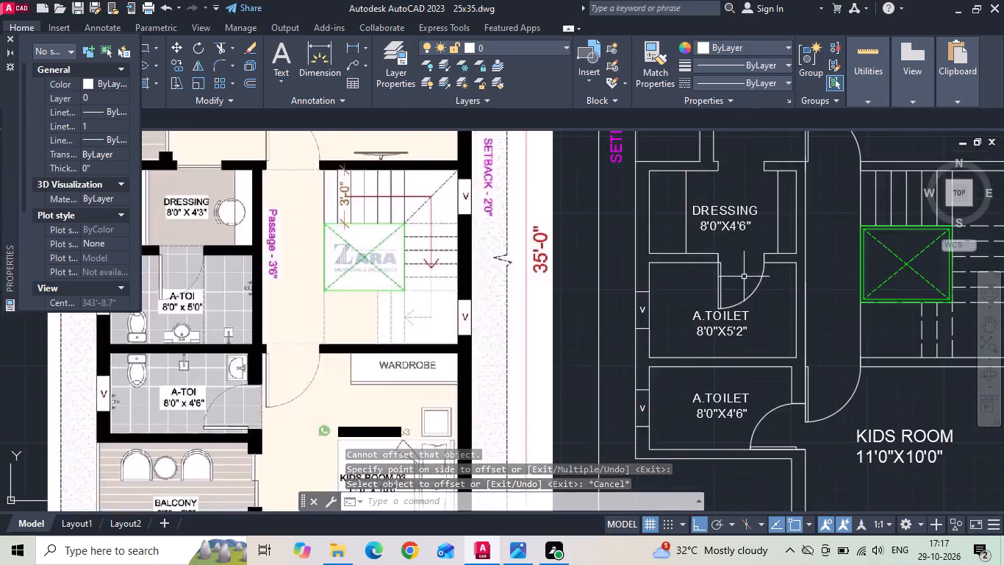
scroll(744, 277, "up", 1)
scroll(742, 274, "down", 1)
middle_click_drag(737, 285, 814, 344)
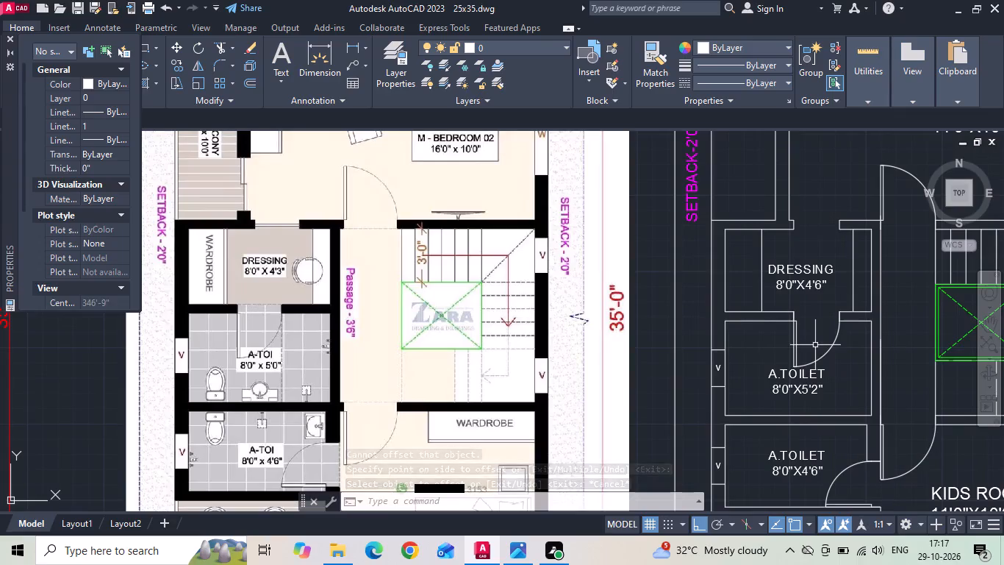
scroll(836, 340, "up", 1)
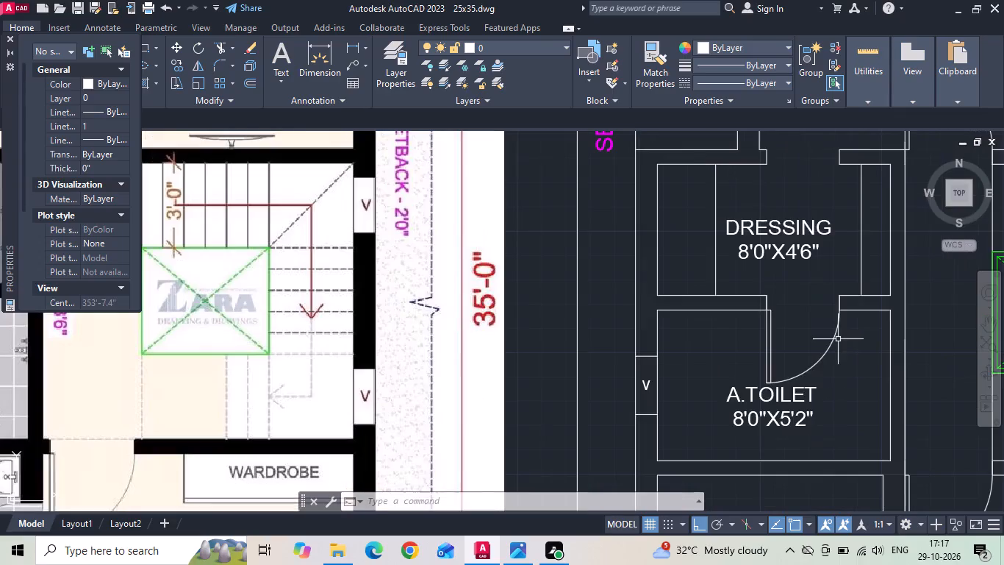
middle_click_drag(802, 335, 734, 322)
left_click(355, 45)
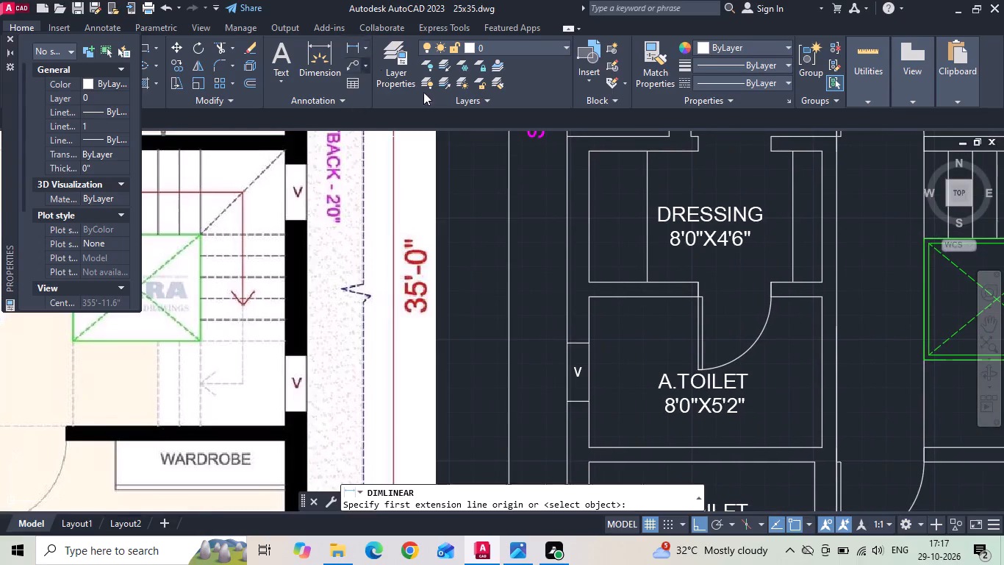
scroll(633, 232, "up", 1)
left_click_drag(565, 311, 576, 312)
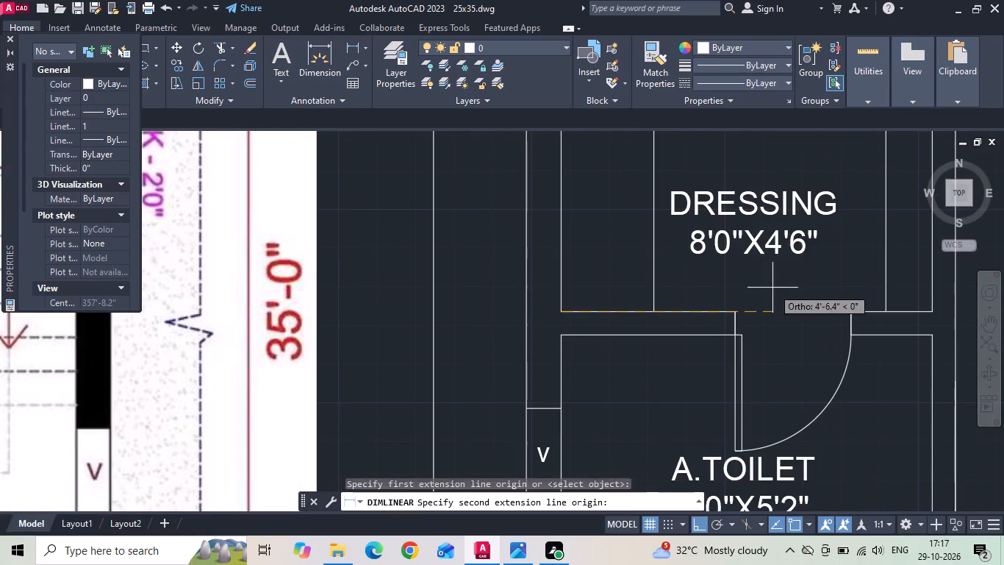
left_click(737, 310)
left_click(728, 281)
middle_click_drag(797, 295, 671, 266)
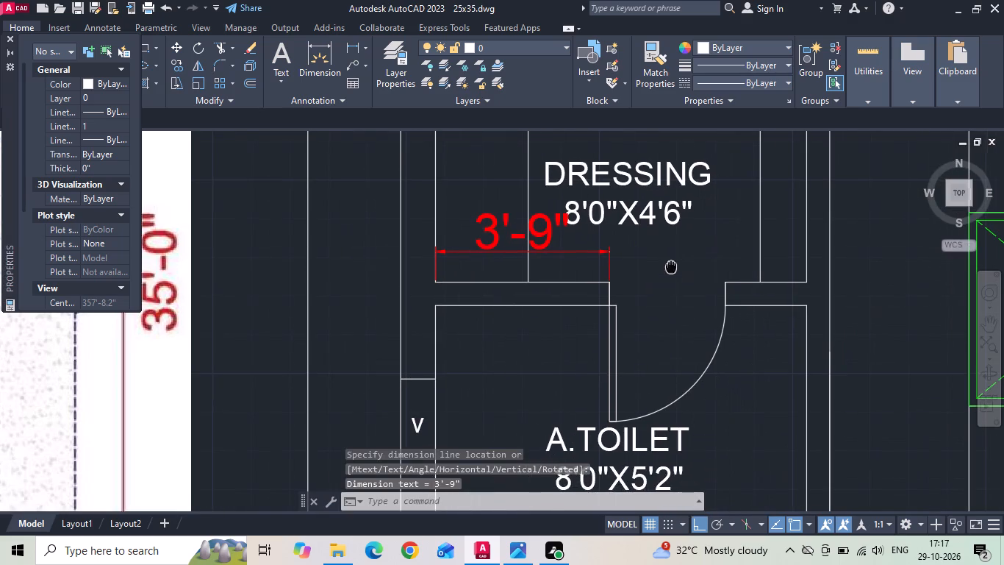
key("space")
left_click_drag(725, 280, 736, 283)
left_click(808, 286)
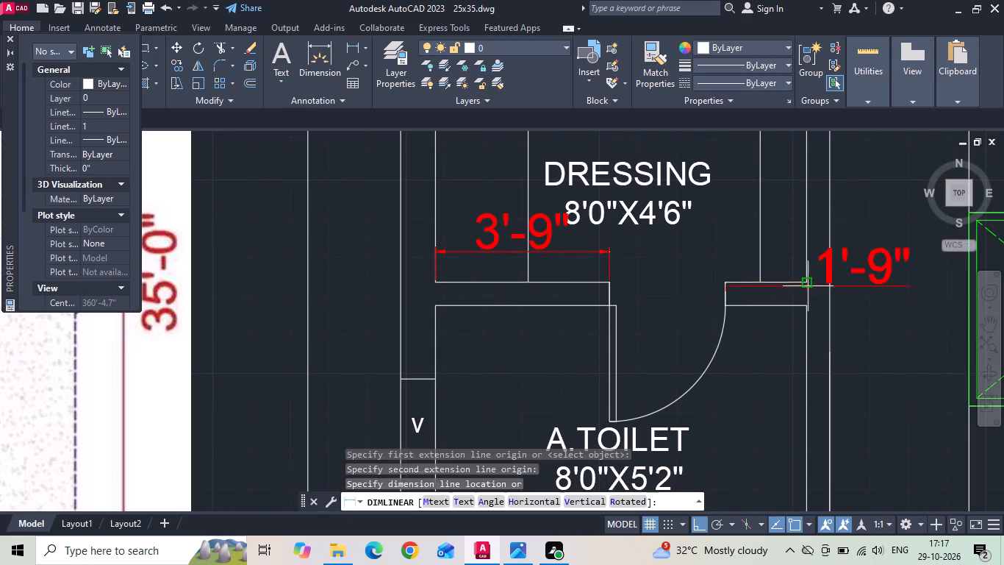
left_click(797, 254)
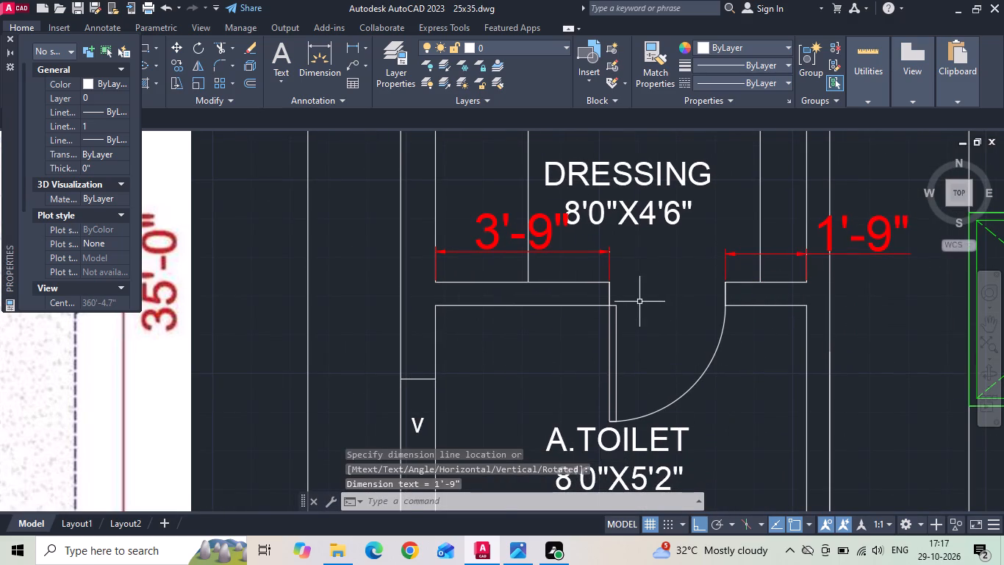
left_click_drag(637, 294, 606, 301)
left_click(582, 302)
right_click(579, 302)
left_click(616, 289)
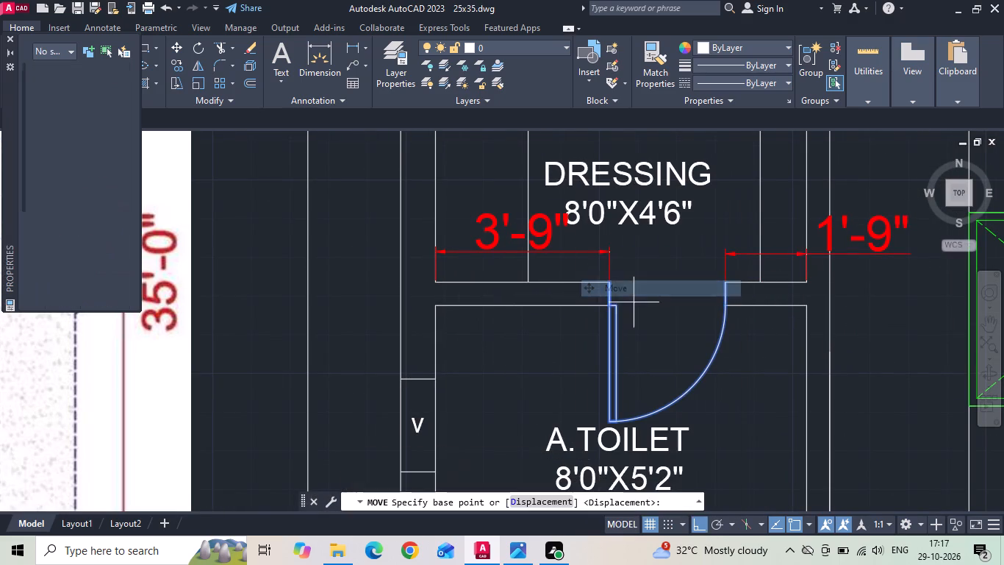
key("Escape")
Move both end lines of the door opening between the dressing area and upper toilet 12" to the left.
left_click_drag(708, 277, 722, 308)
left_click(764, 342)
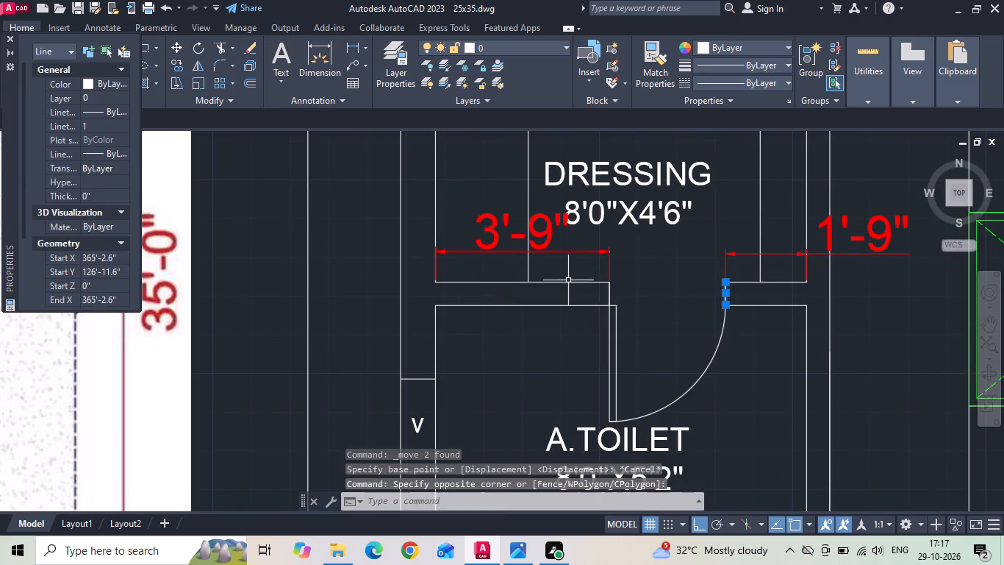
left_click_drag(597, 269, 614, 330)
left_click(629, 350)
scroll(628, 352, "down", 1)
scroll(693, 171, "up", 1)
left_click_drag(692, 175, 683, 177)
left_click(703, 171)
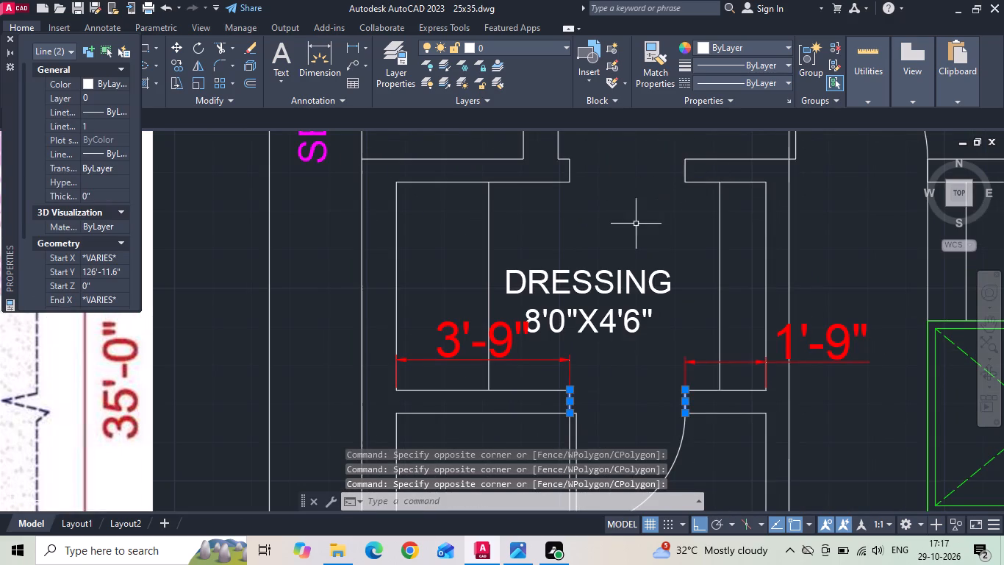
right_click(632, 235)
left_click(655, 289)
middle_click_drag(620, 403, 603, 300)
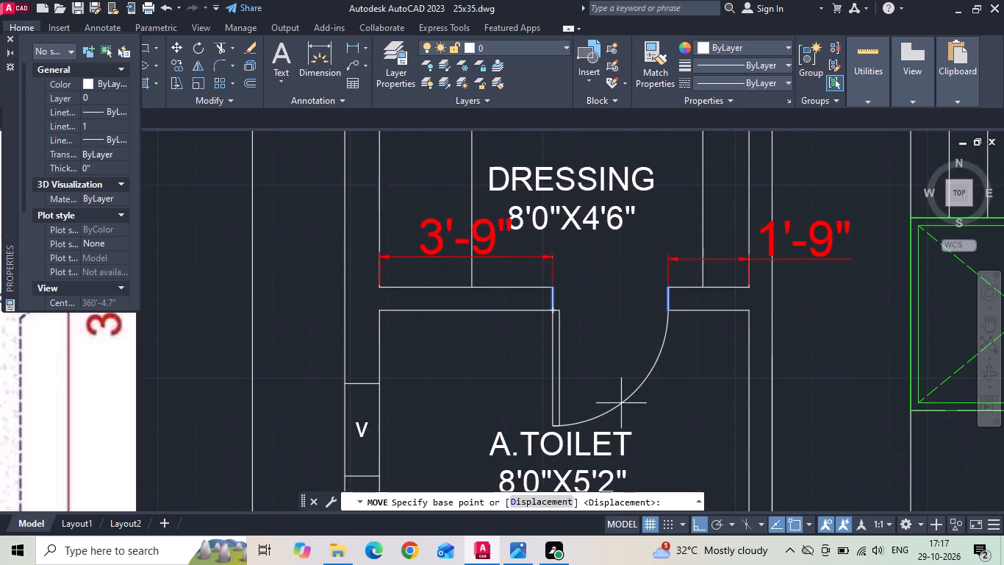
left_click_drag(603, 355, 596, 355)
key("1")
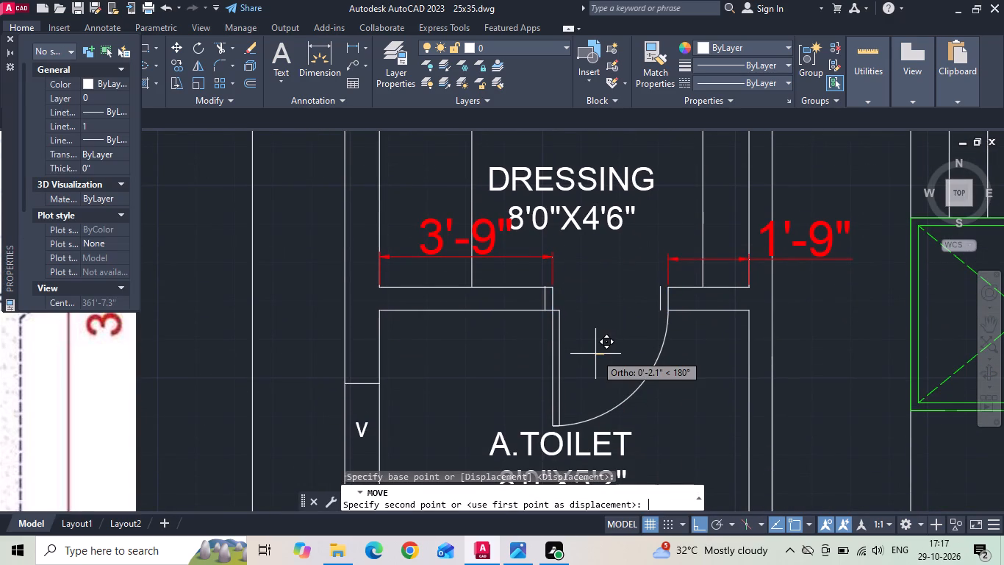
type("2")
key("space")
Move the door between the dressing area and upper toilet 12" to the left.
left_click_drag(710, 356, 588, 363)
left_click(584, 363)
right_click(583, 363)
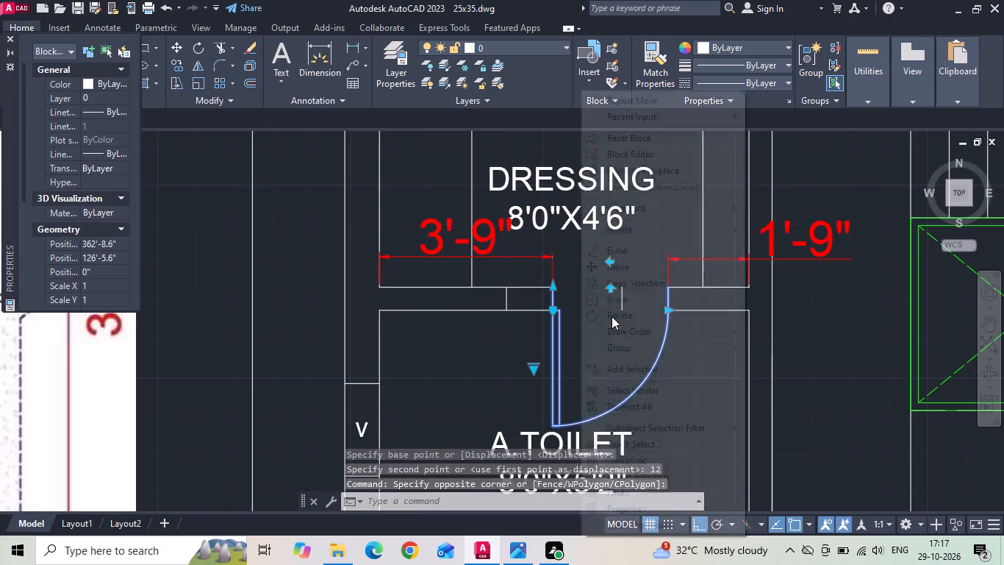
left_click(647, 271)
left_click_drag(633, 245, 611, 250)
type("12")
key("space")
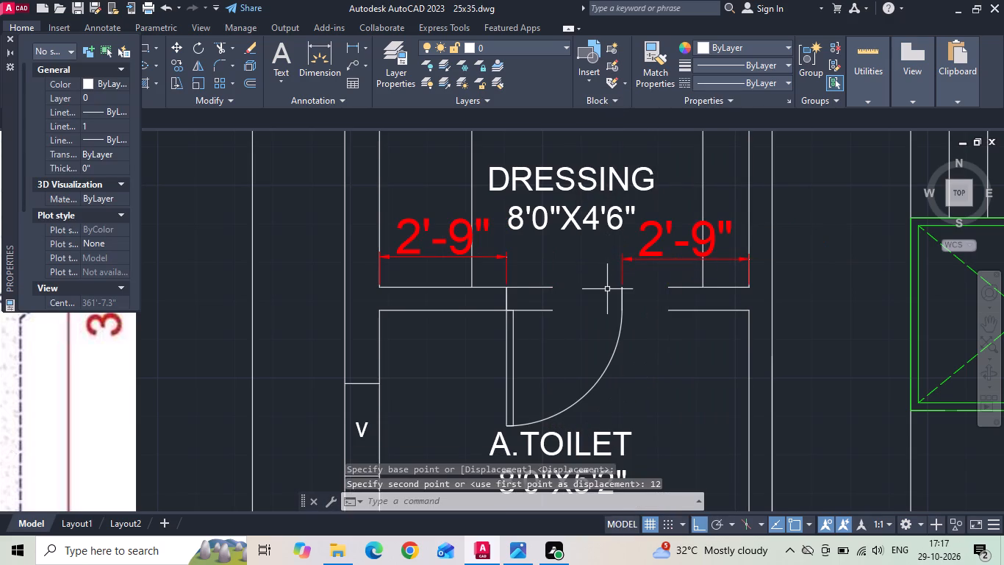
Extend both wall lines on the opening's right side to the moved end line between the dressing area and upper toilet.
type("EX")
key("space")
left_click_drag(675, 278, 681, 333)
key("Escape")
Trim the wall lines protruding into the door opening's left side and shorten the lower one to the opening's end line.
scroll(530, 319, "up", 1)
type("TR")
key("space")
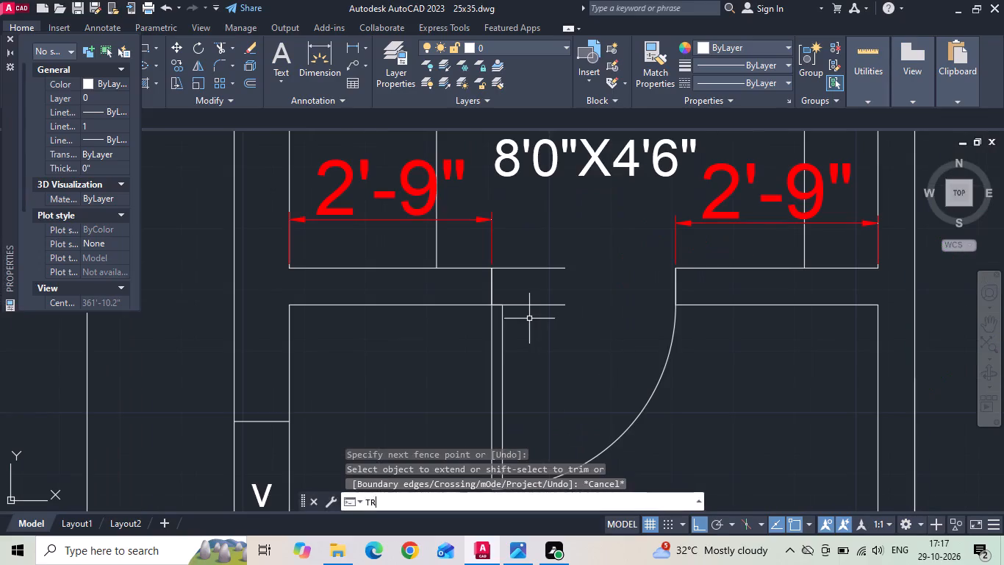
left_click_drag(526, 331, 526, 251)
key("Escape")
left_click(462, 299)
left_click(440, 317)
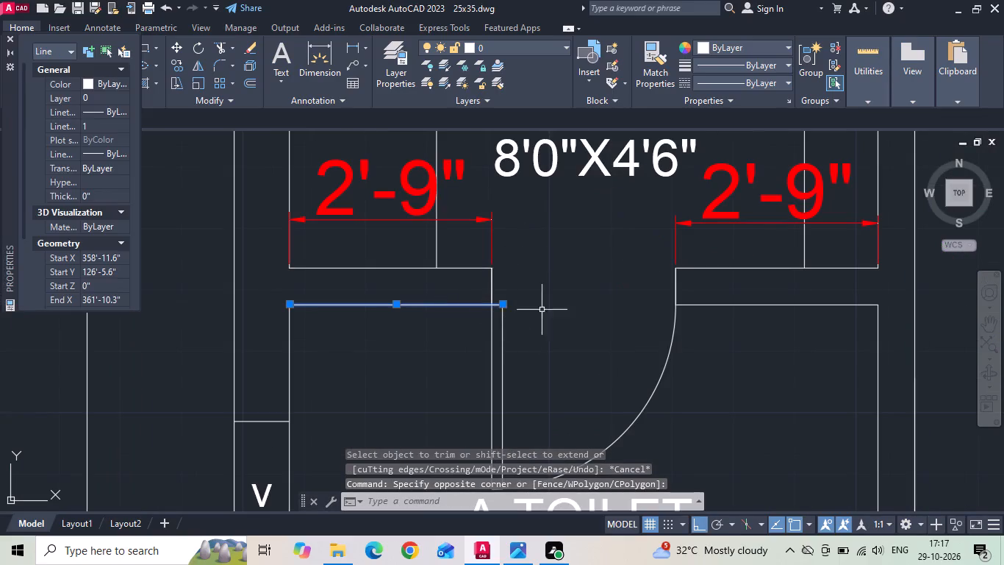
left_click(506, 304)
left_click(491, 303)
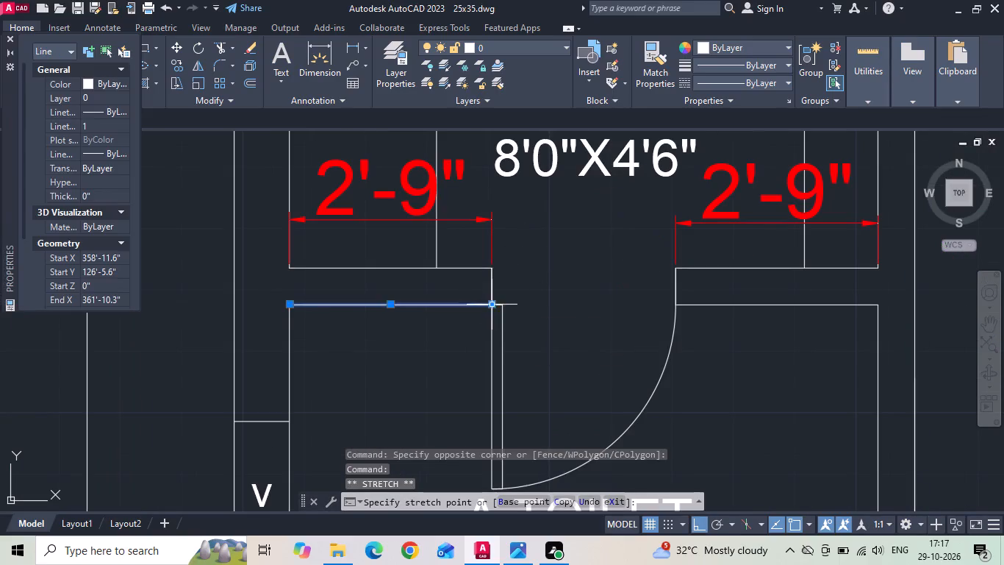
key("Escape")
Delete the two 2'-9" dimensions beside the door between the dressing area and upper toilet.
scroll(521, 335, "down", 2)
scroll(659, 322, "down", 2)
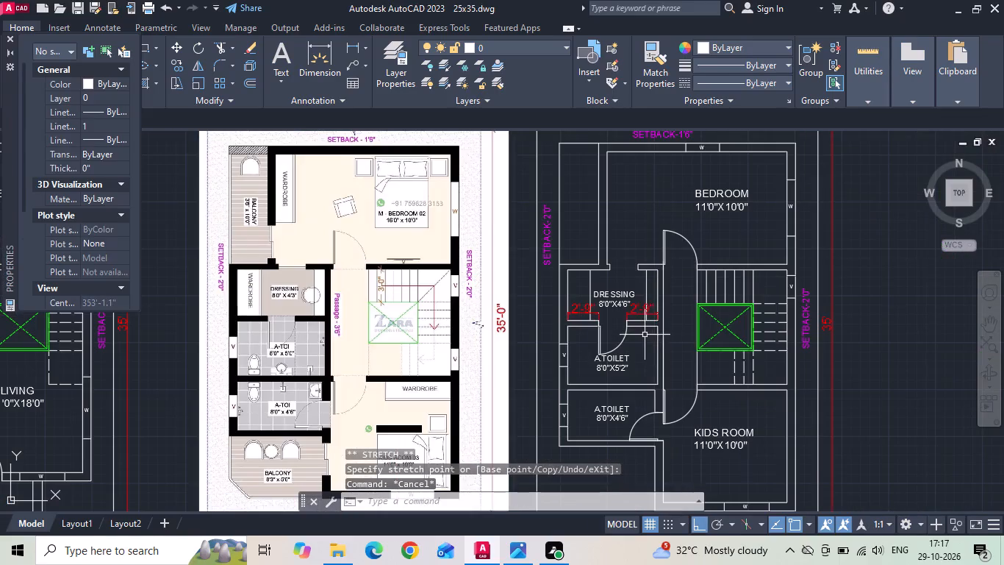
scroll(621, 338, "up", 2)
key("Escape")
left_click(653, 277)
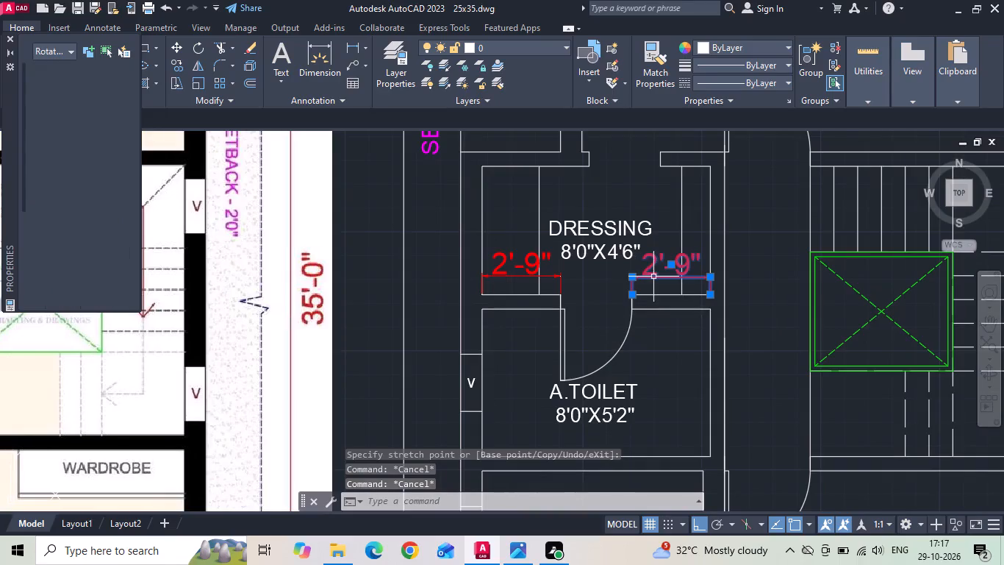
left_click(513, 268)
key("Delete")
Draw a vertical line down from the lower toilet's outer lower-left wall corner as the balcony's left edge.
scroll(686, 255, "down", 2)
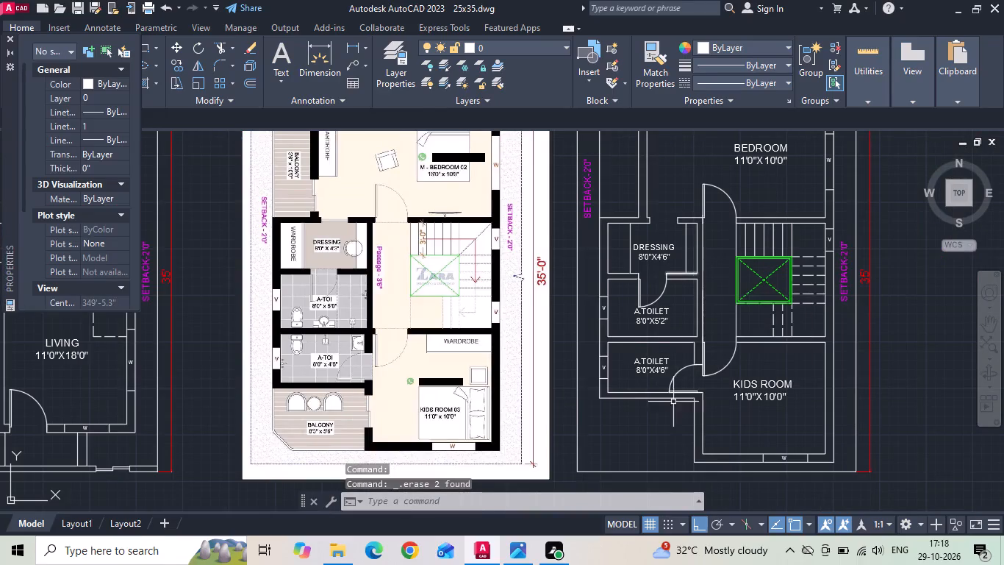
middle_click_drag(664, 408, 666, 296)
scroll(305, 342, "up", 1)
type("L")
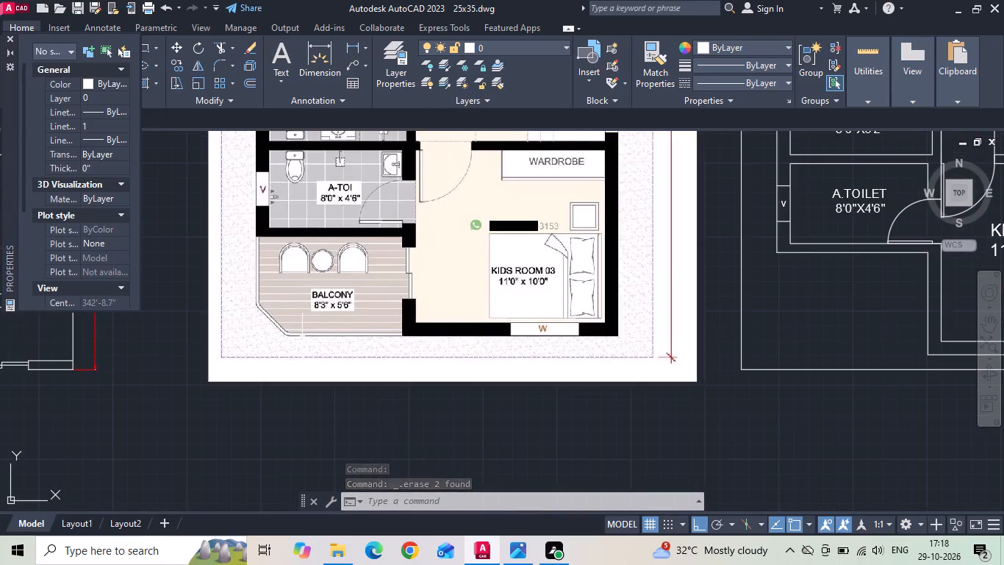
key("space")
scroll(245, 318, "up", 3)
scroll(290, 392, "down", 2)
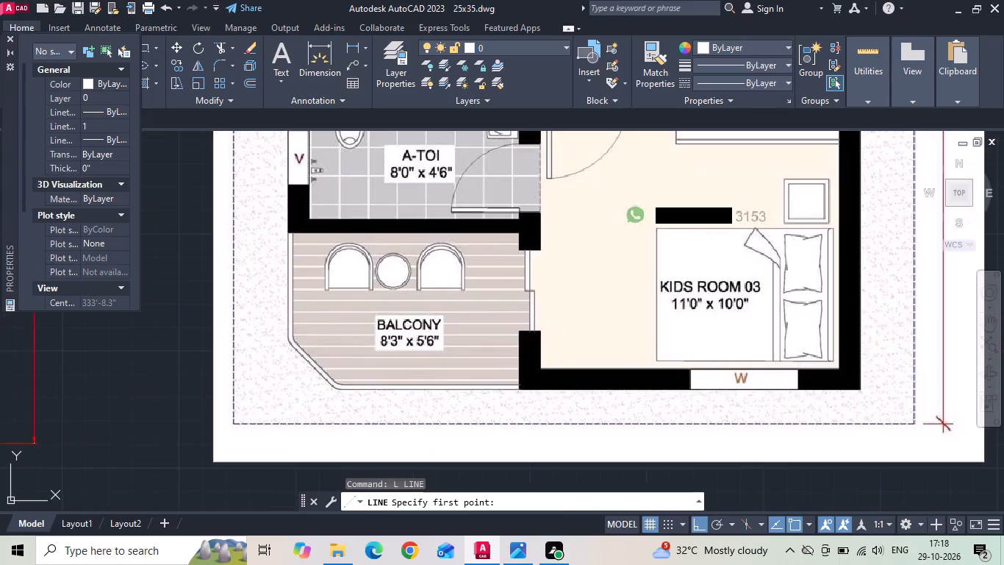
middle_click_drag(598, 310, 401, 307)
scroll(589, 299, "down", 1)
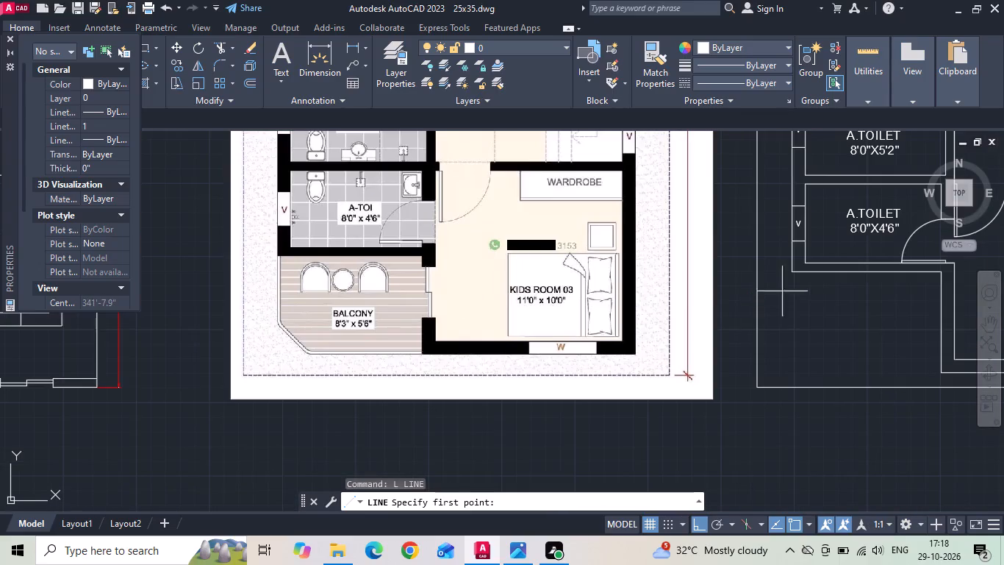
left_click_drag(789, 275, 789, 284)
middle_click_drag(786, 349, 657, 349)
scroll(681, 331, "up", 1)
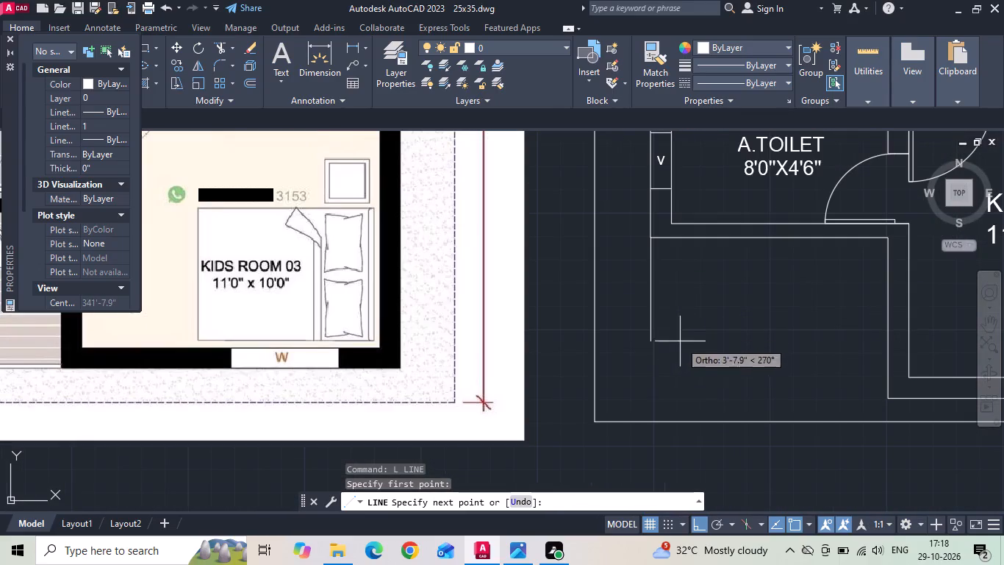
left_click(662, 354)
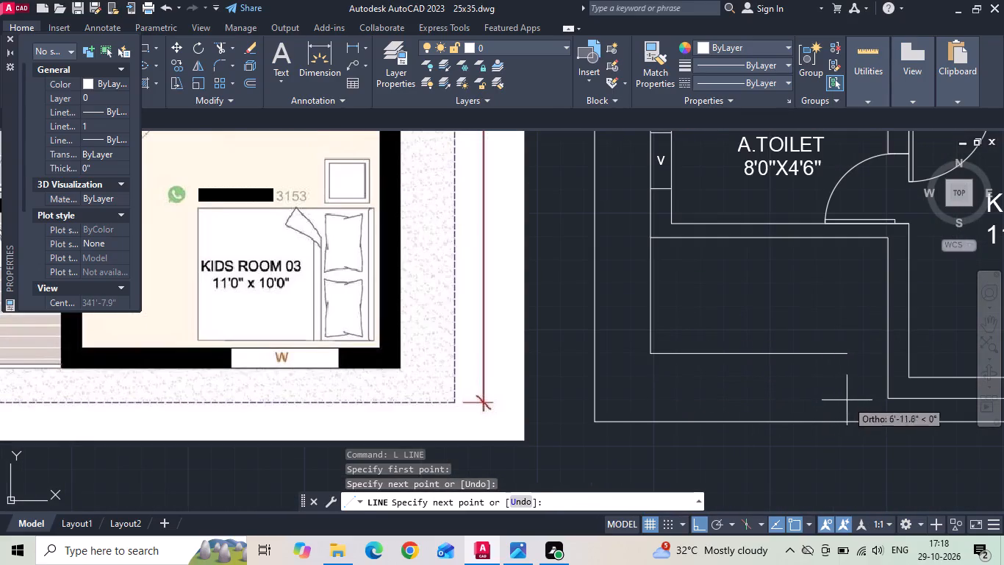
key("Escape")
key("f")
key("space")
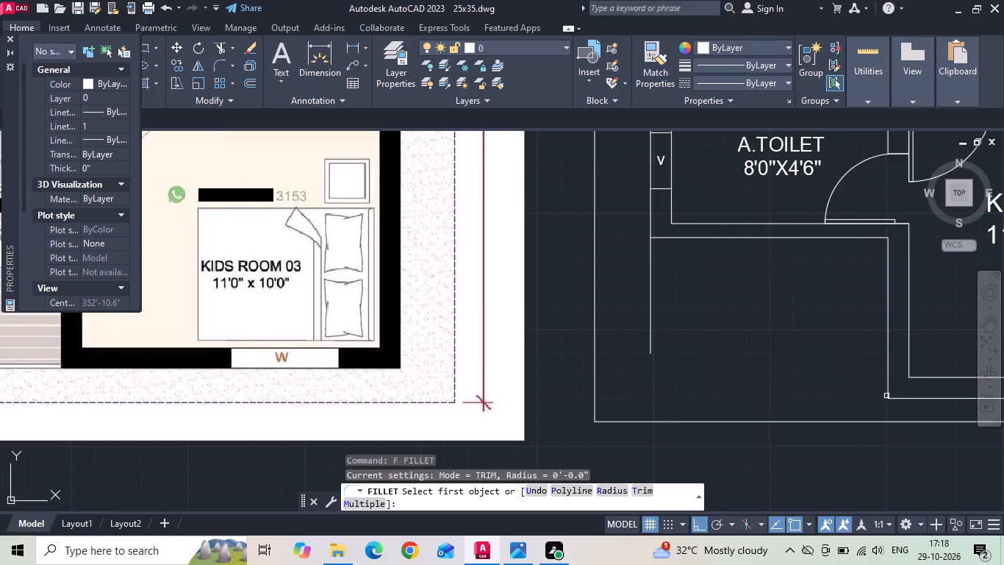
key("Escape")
Draw a horizontal line leftward from the kids room's outer lower-left wall corner as the balcony's bottom edge.
key("l")
key("space")
left_click(889, 399)
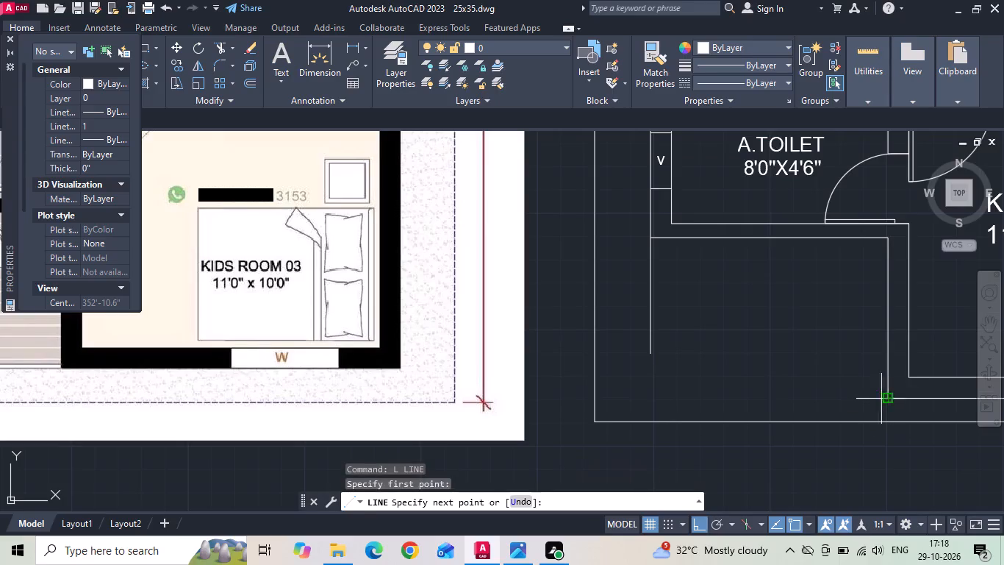
left_click(736, 400)
key("Escape")
Fillet the balcony's bottom and left edges with zero radius so they meet in a square corner.
key("f")
key("space")
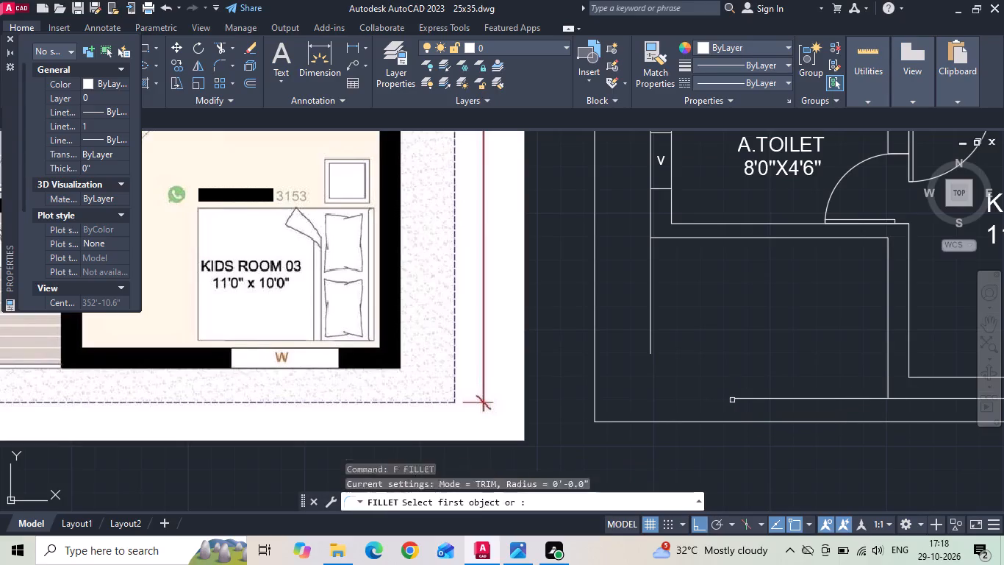
left_click(737, 399)
left_click(650, 352)
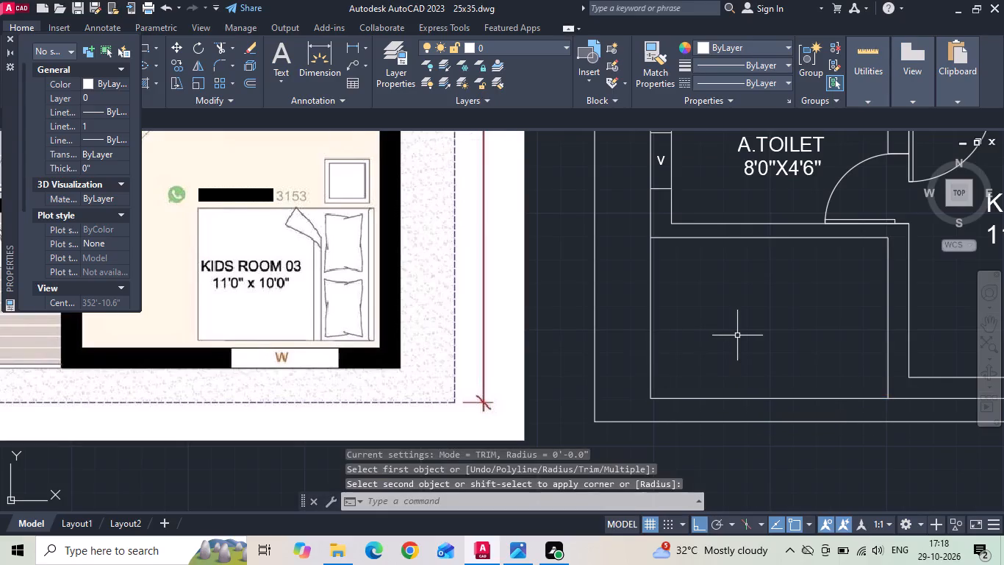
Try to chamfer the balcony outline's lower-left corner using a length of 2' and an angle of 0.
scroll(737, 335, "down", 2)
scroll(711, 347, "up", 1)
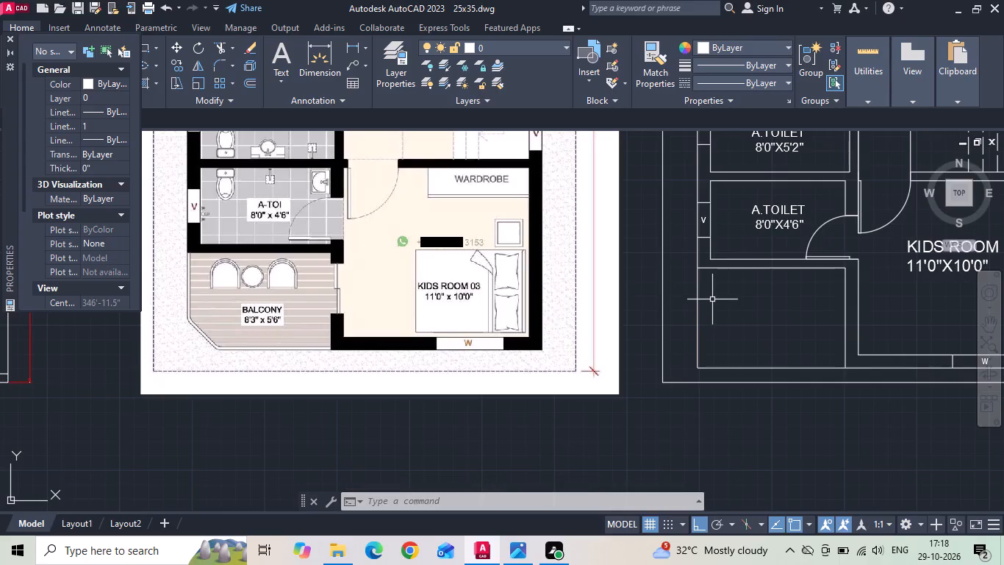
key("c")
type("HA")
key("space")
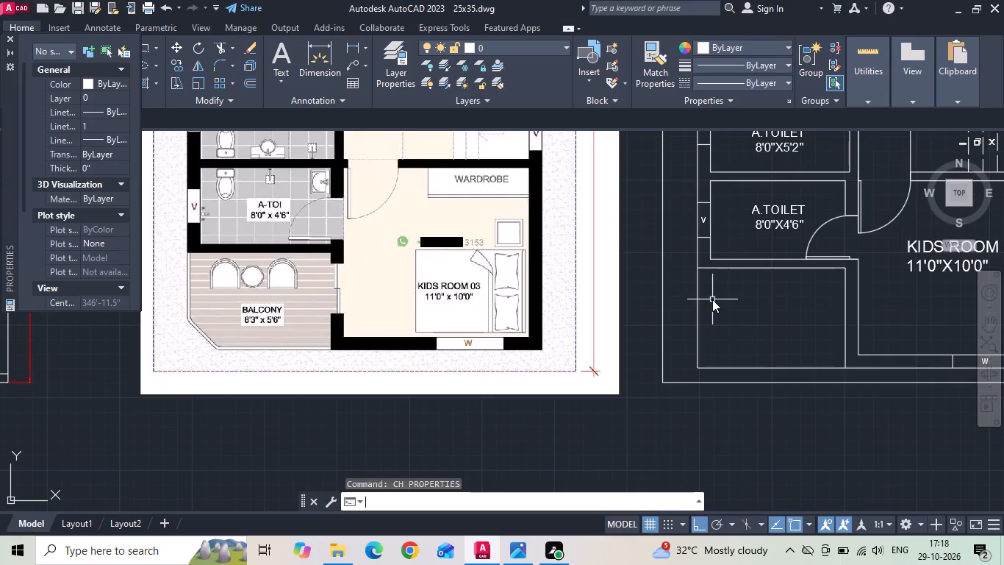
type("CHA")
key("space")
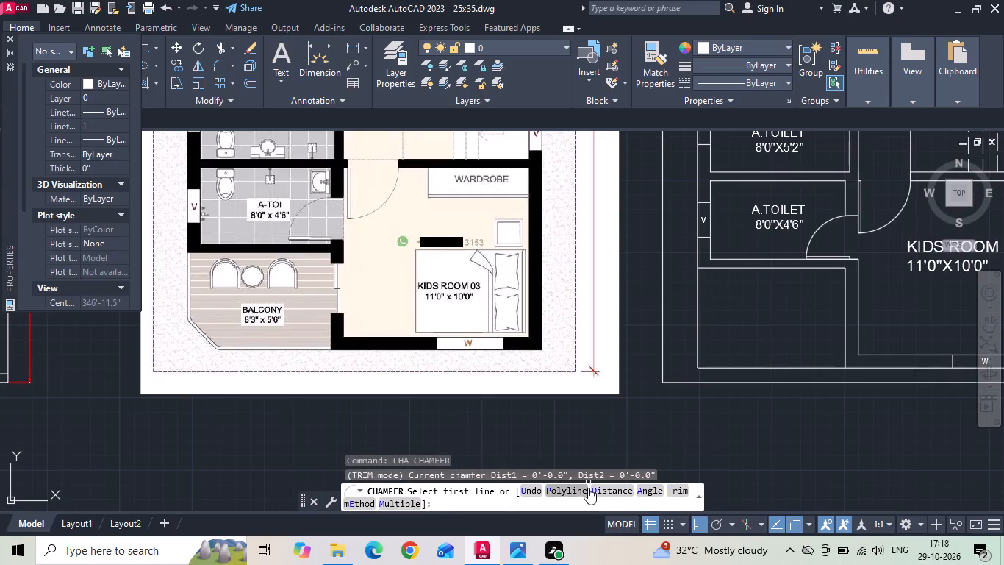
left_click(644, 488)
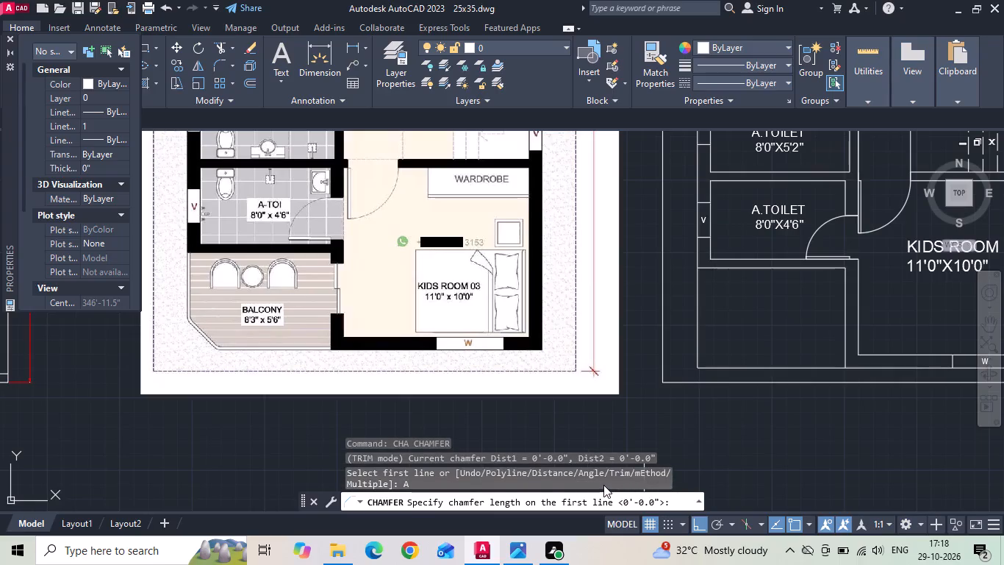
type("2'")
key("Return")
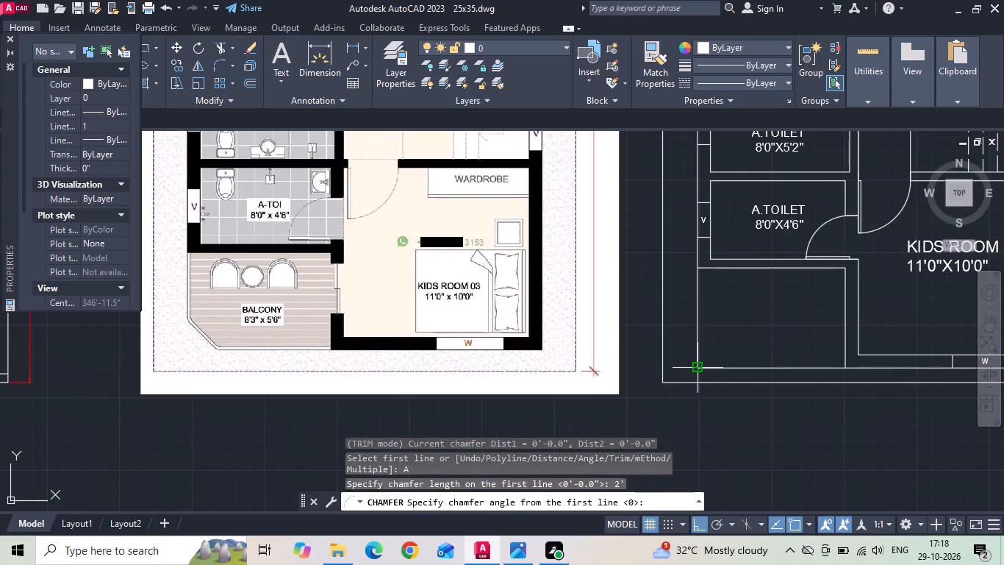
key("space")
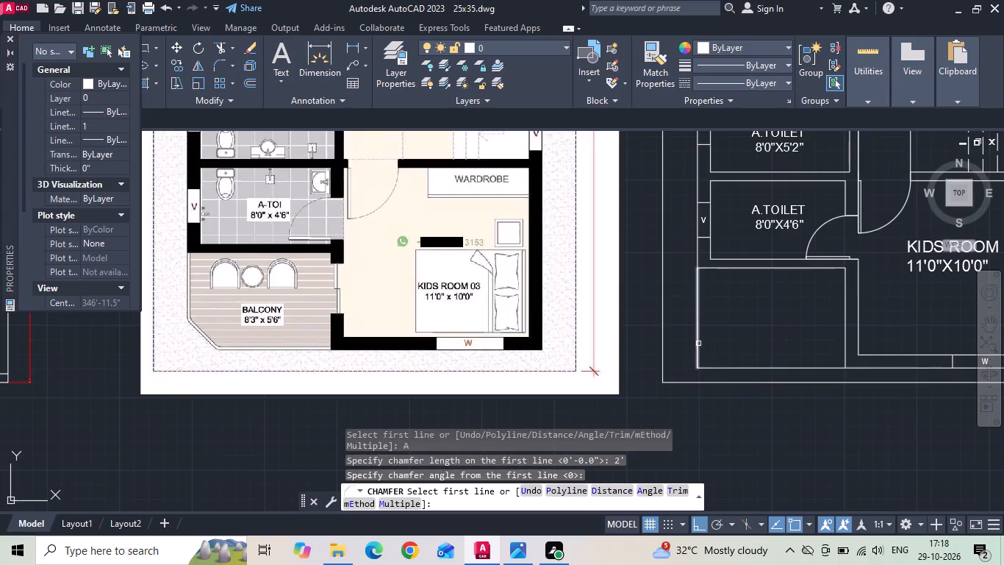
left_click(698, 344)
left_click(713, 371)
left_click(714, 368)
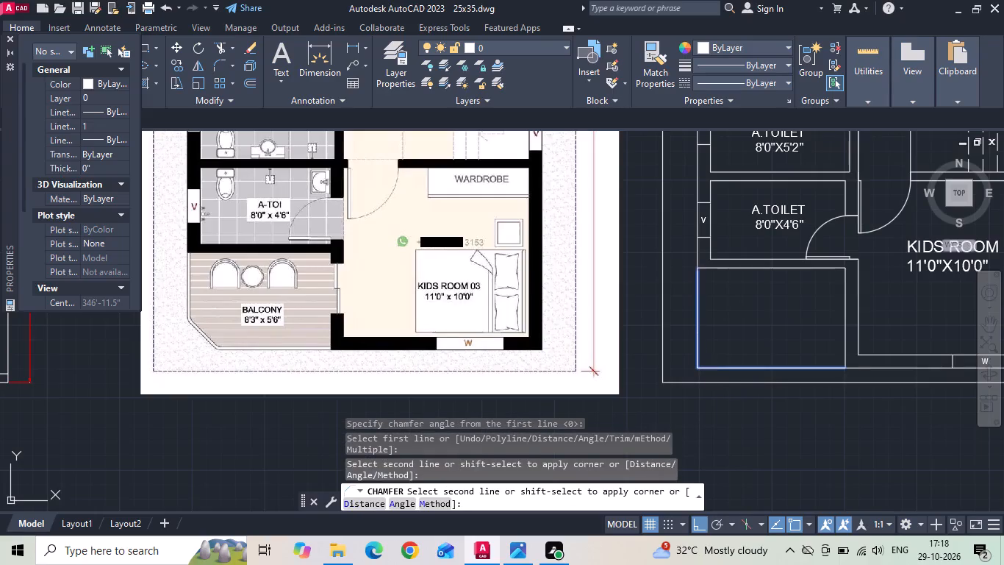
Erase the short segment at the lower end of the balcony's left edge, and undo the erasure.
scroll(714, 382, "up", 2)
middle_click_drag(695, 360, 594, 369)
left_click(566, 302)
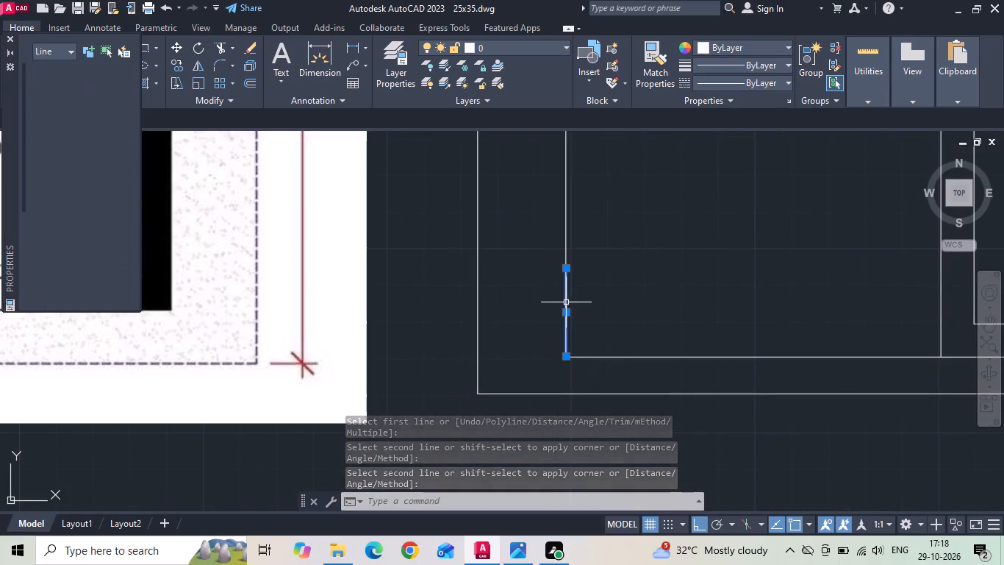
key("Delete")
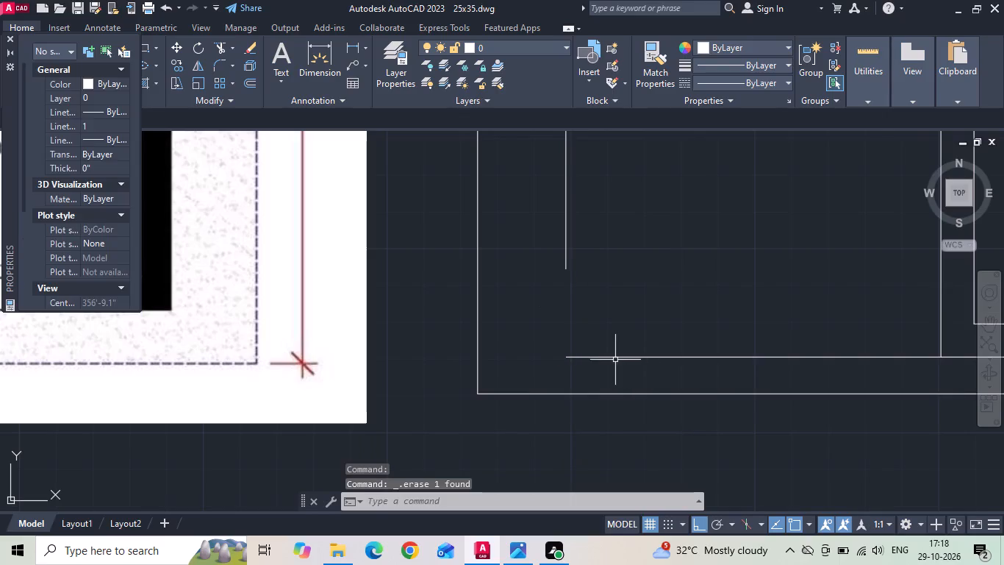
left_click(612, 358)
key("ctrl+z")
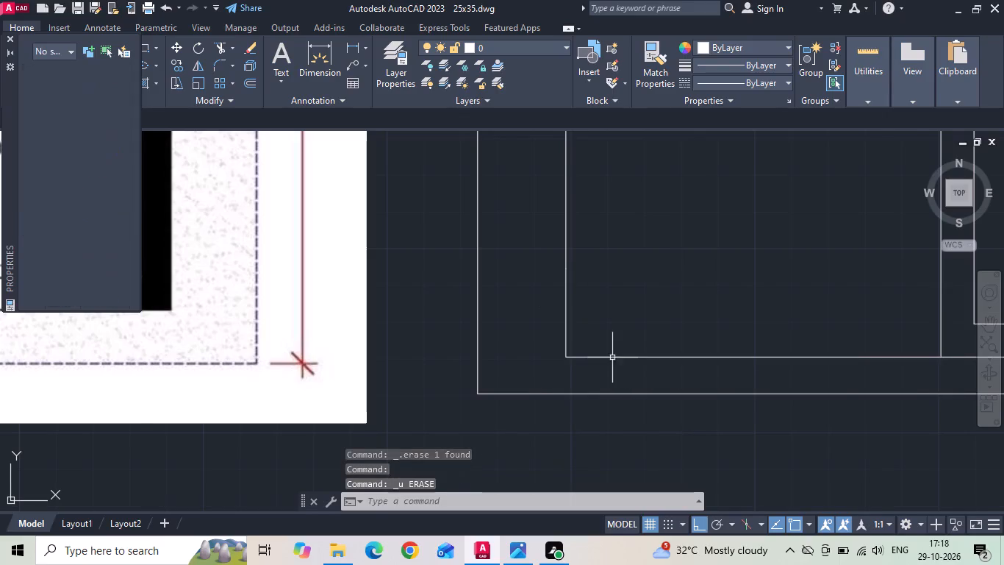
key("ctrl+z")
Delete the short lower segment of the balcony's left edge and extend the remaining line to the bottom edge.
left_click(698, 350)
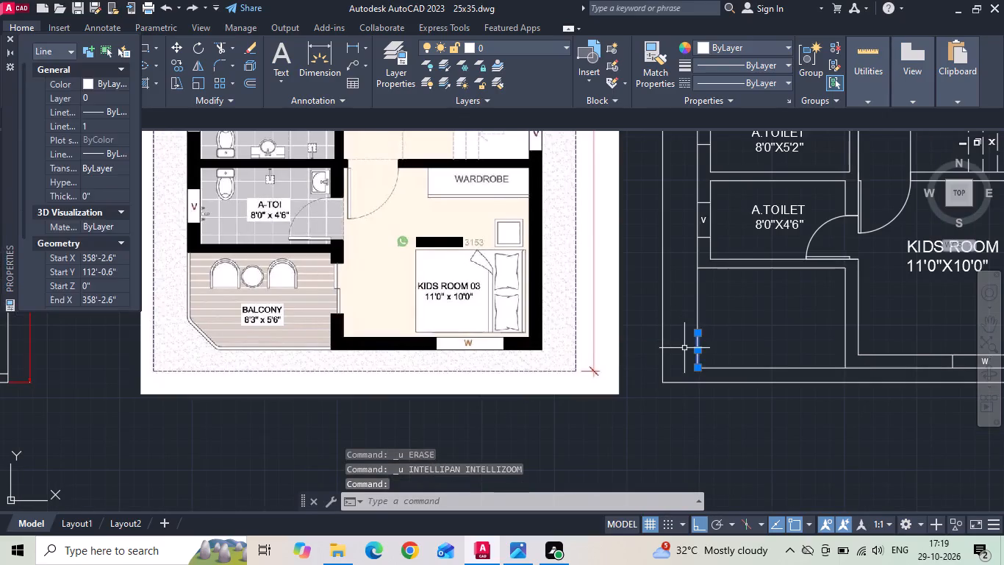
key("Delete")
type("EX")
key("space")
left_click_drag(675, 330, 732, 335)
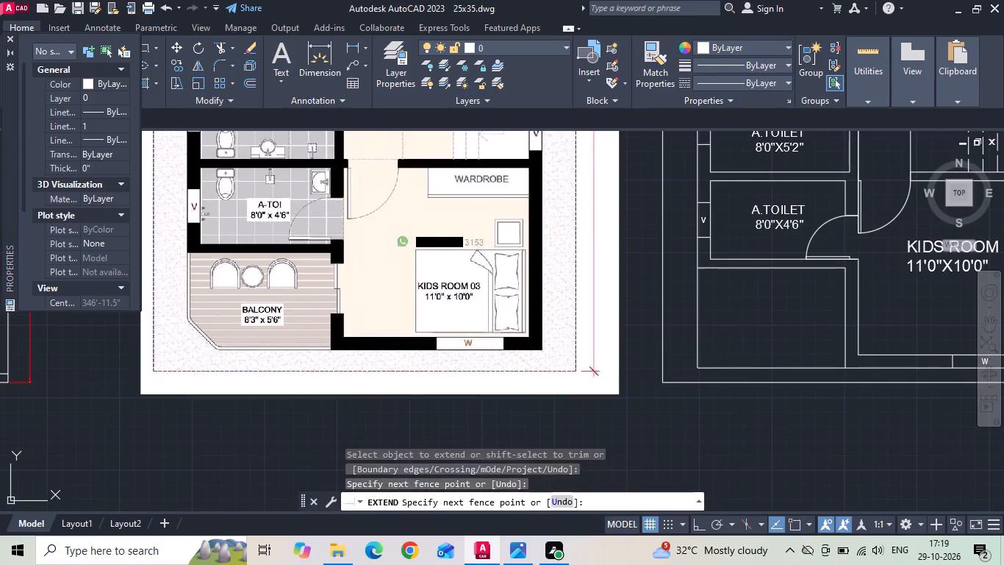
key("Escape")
Chamfer the balcony outline's lower-left corner with a first distance of 2' and a second distance picked between two points near the corner.
type("CHA")
key("space")
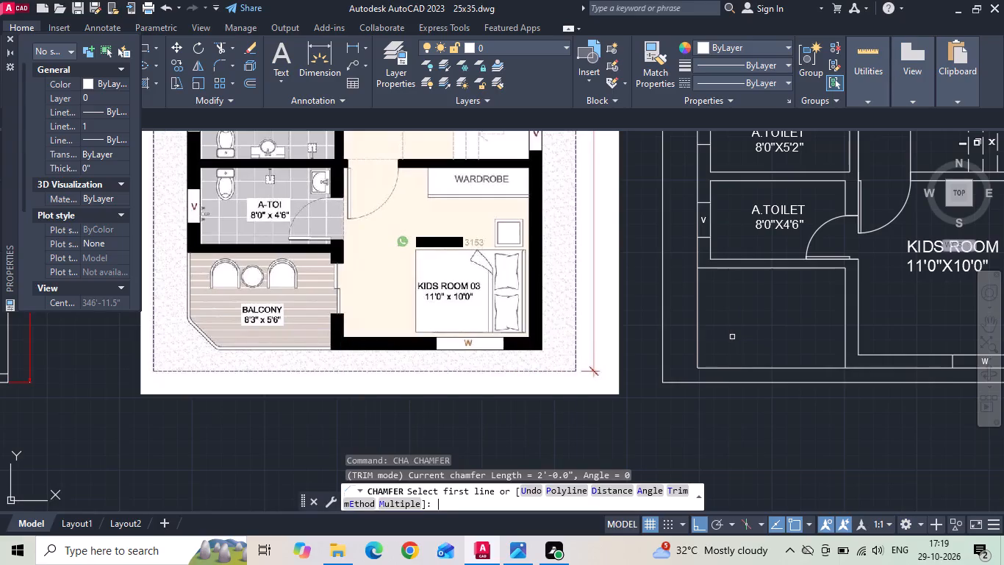
left_click(615, 491)
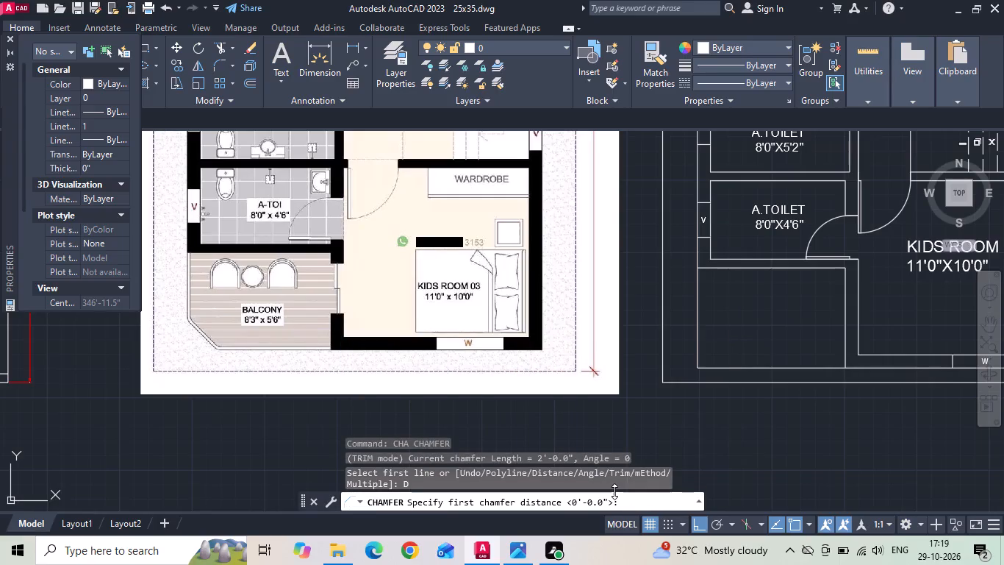
type("2'")
key("Return")
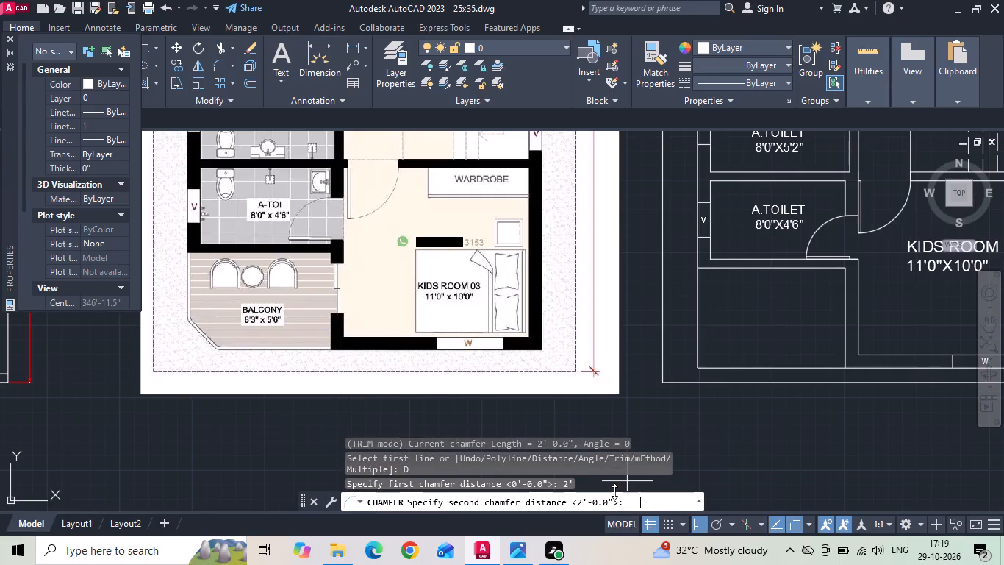
left_click(698, 338)
left_click(714, 372)
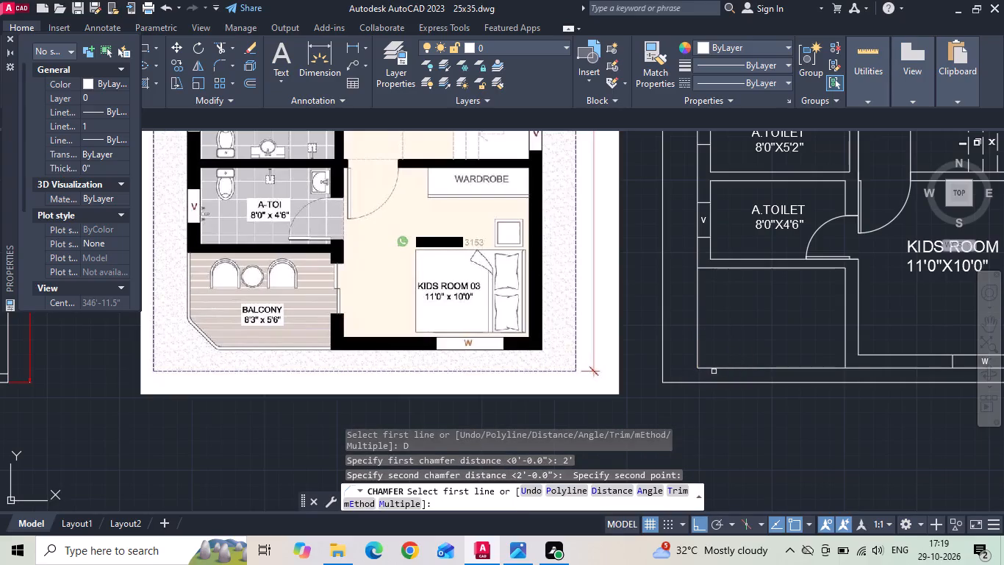
left_click(714, 367)
left_click(695, 339)
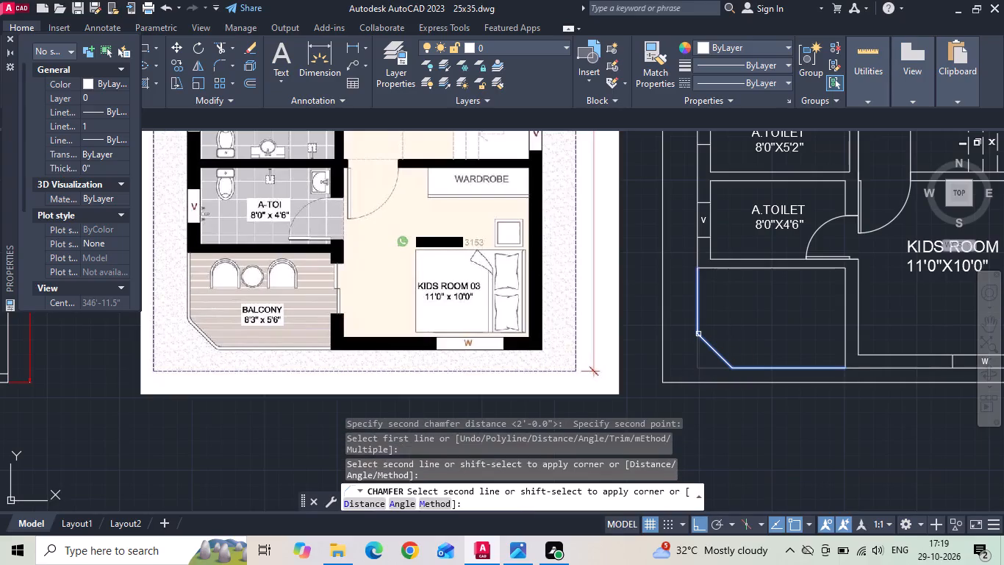
left_click(698, 334)
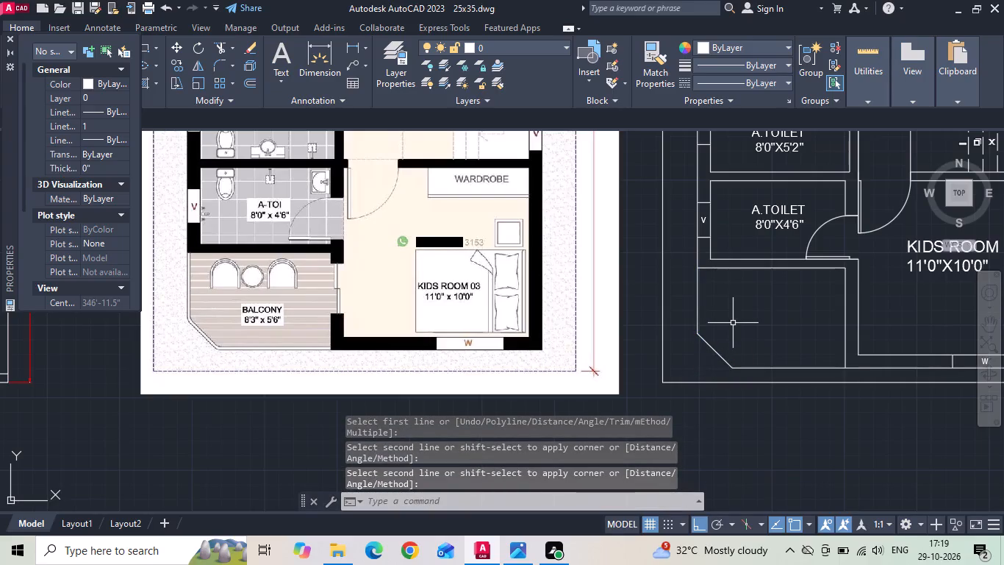
key("Escape")
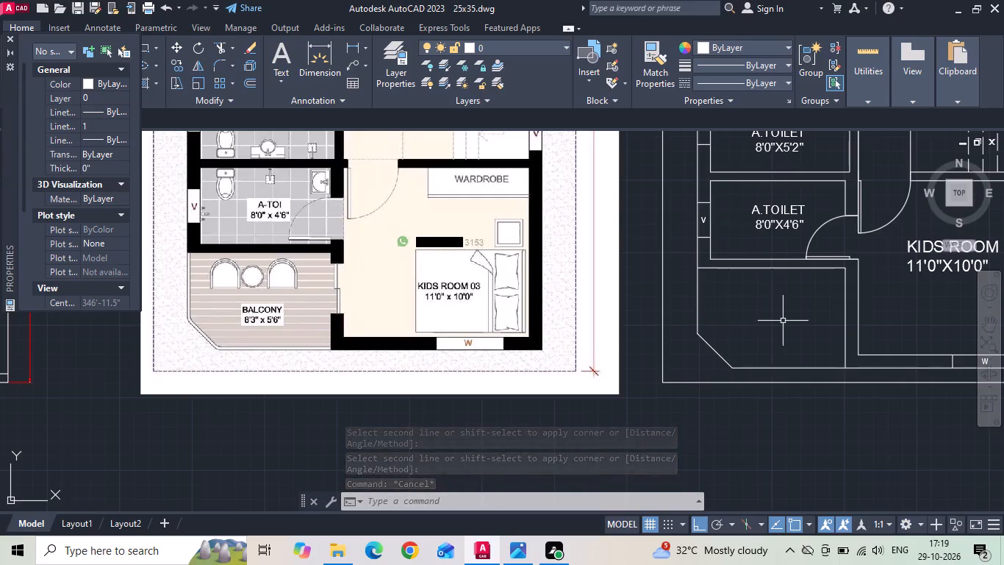
Measure the balcony's width between its left and right edges with a linear dimension, without placing it.
middle_click(764, 325)
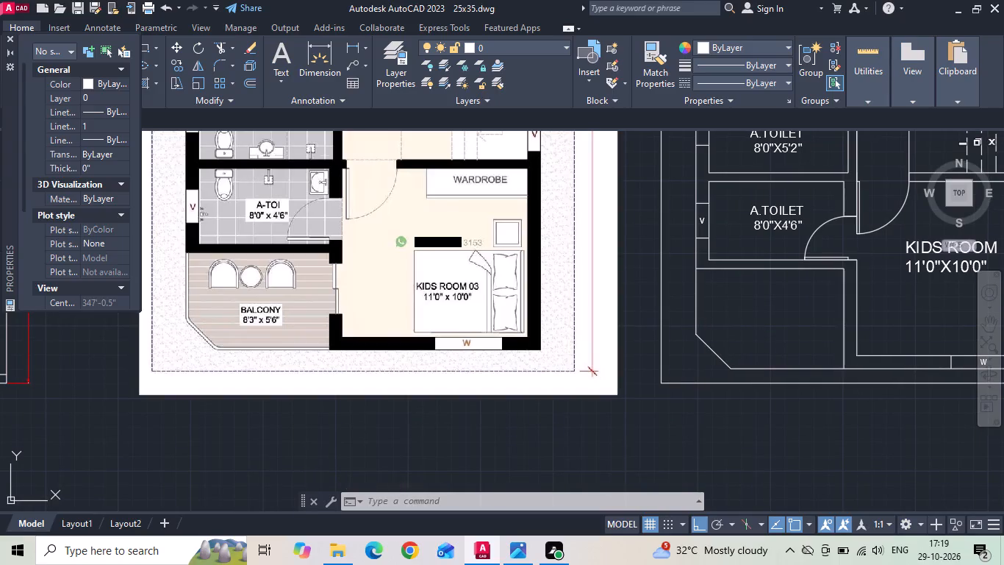
left_click(352, 45)
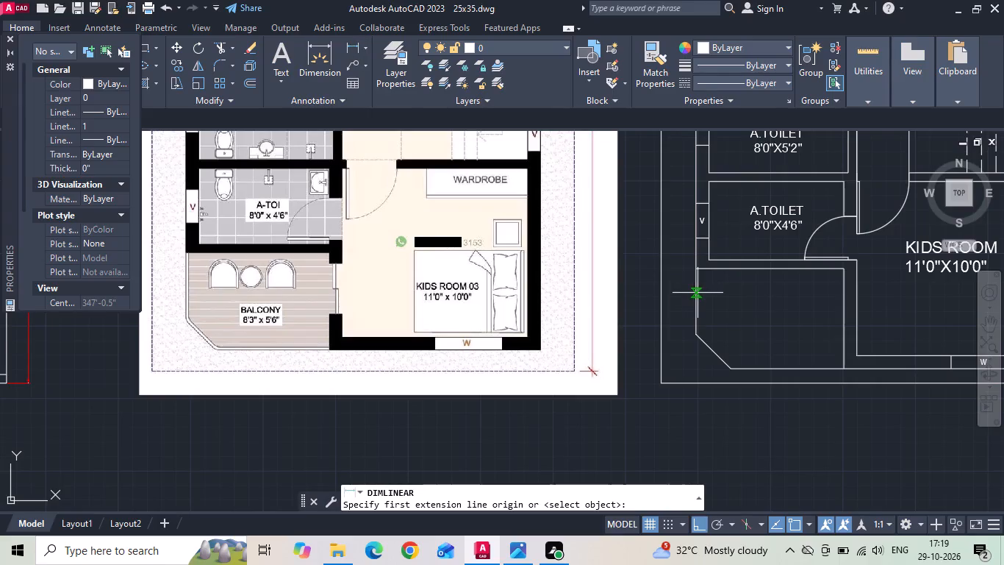
left_click_drag(698, 293, 711, 297)
left_click(840, 291)
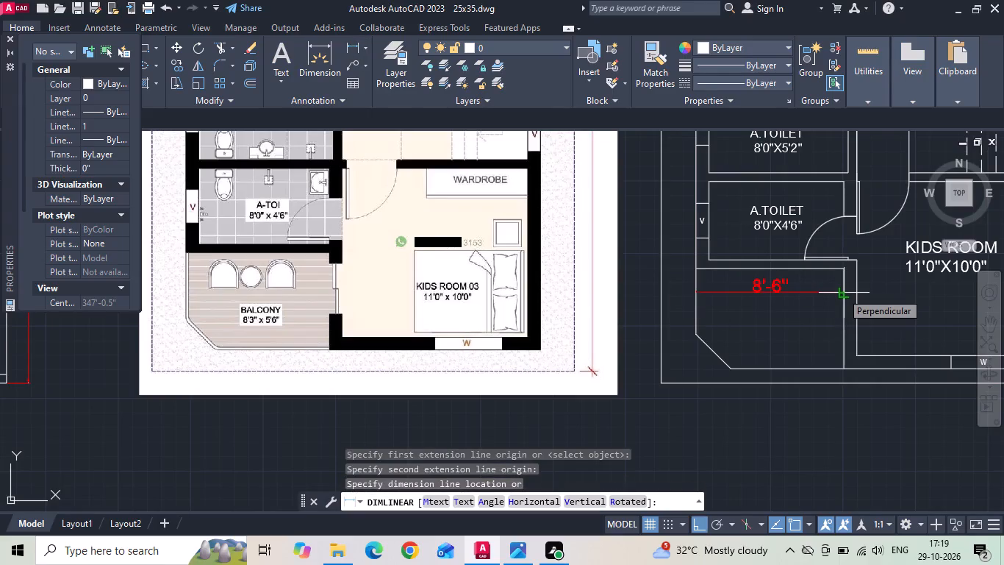
key("Escape")
Offset the balcony's left edge, chamfer line and bottom edge inward by 3".
type("O")
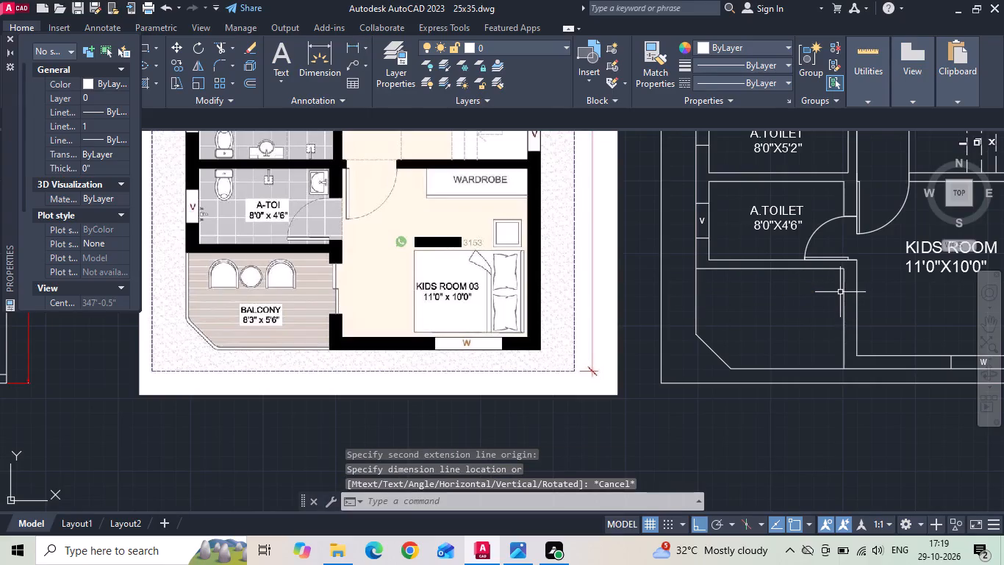
key("space")
key("3")
key("space")
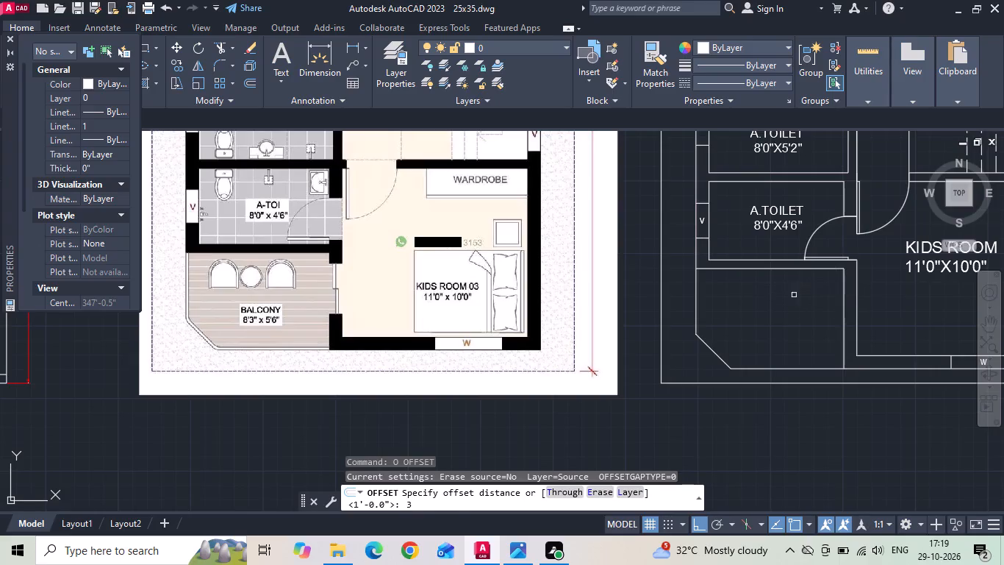
left_click(696, 310)
left_click(730, 302)
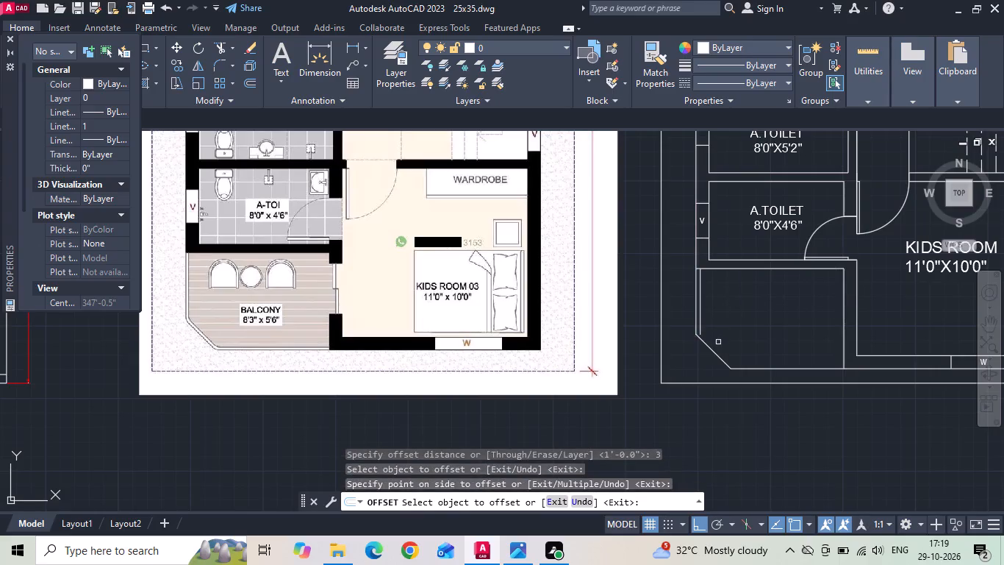
left_click_drag(711, 352, 718, 337)
left_click(734, 324)
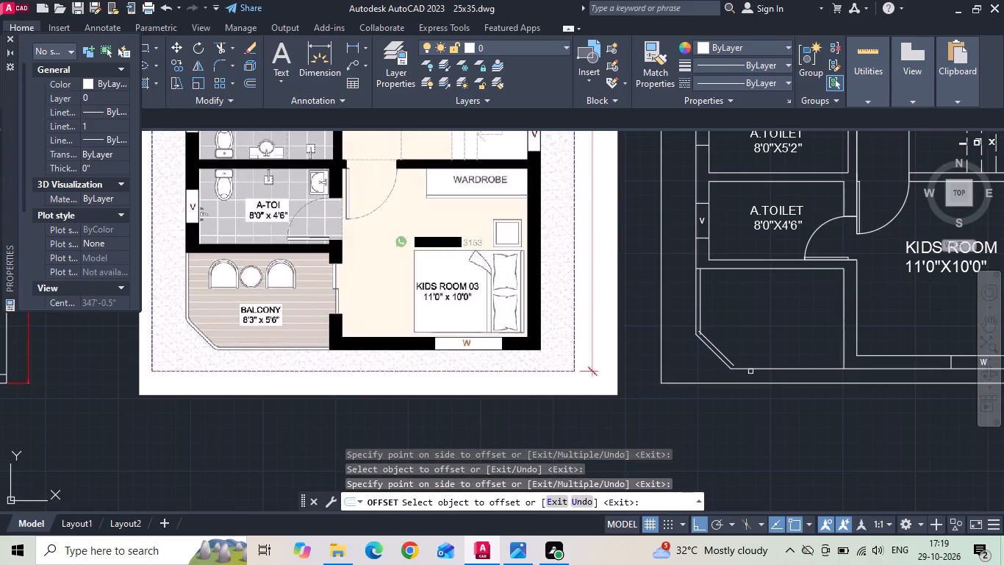
left_click(750, 369)
left_click(755, 344)
scroll(706, 336, "up", 4)
key("Escape")
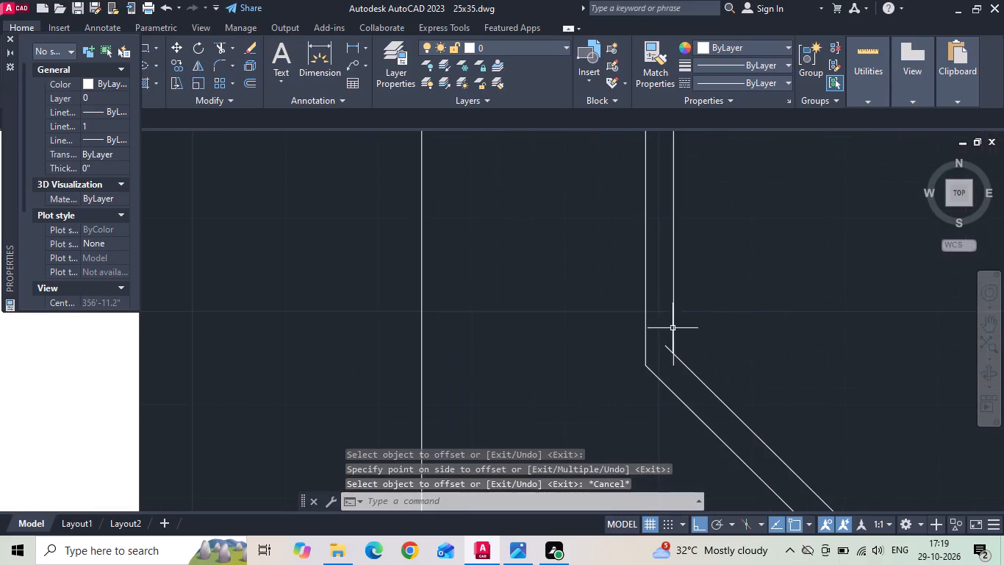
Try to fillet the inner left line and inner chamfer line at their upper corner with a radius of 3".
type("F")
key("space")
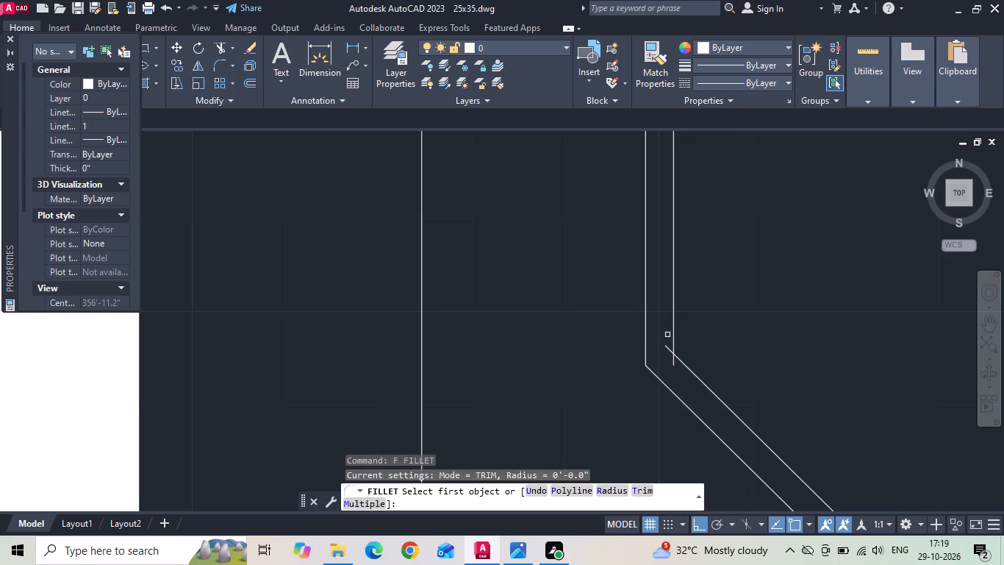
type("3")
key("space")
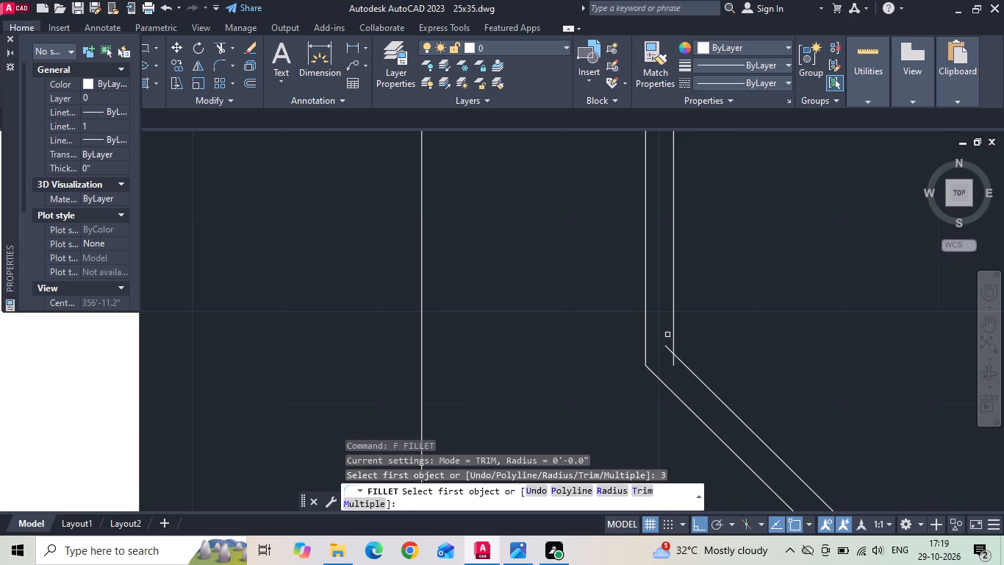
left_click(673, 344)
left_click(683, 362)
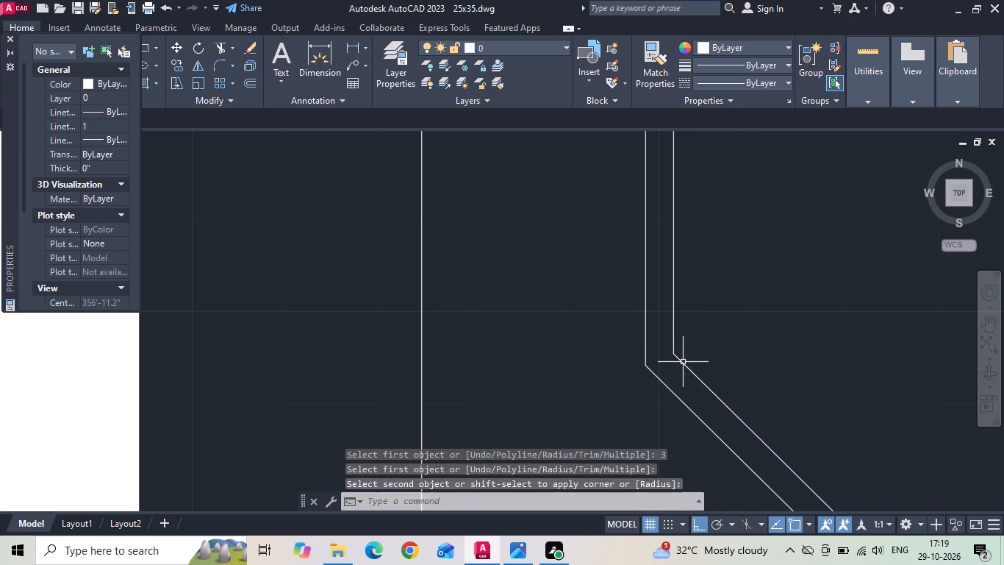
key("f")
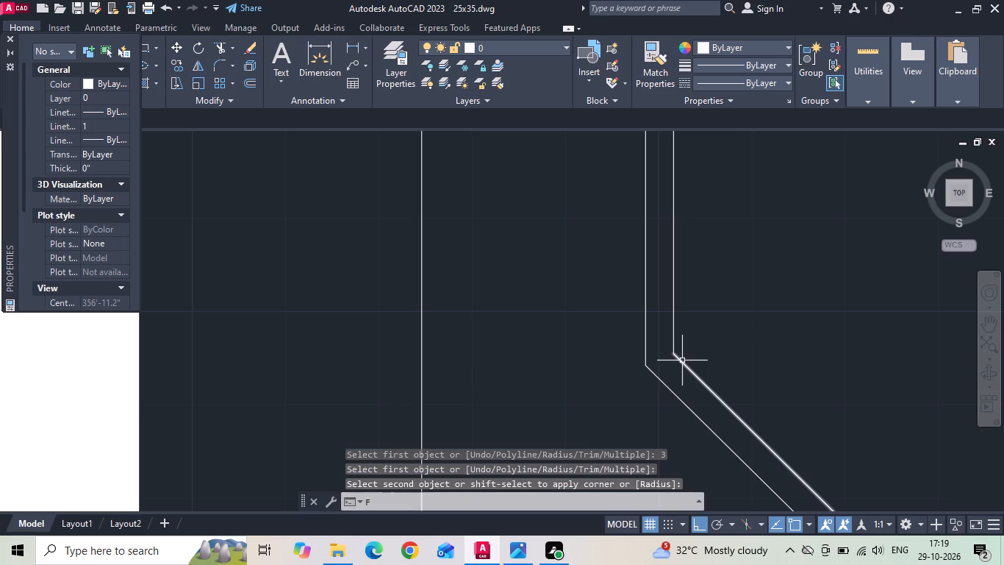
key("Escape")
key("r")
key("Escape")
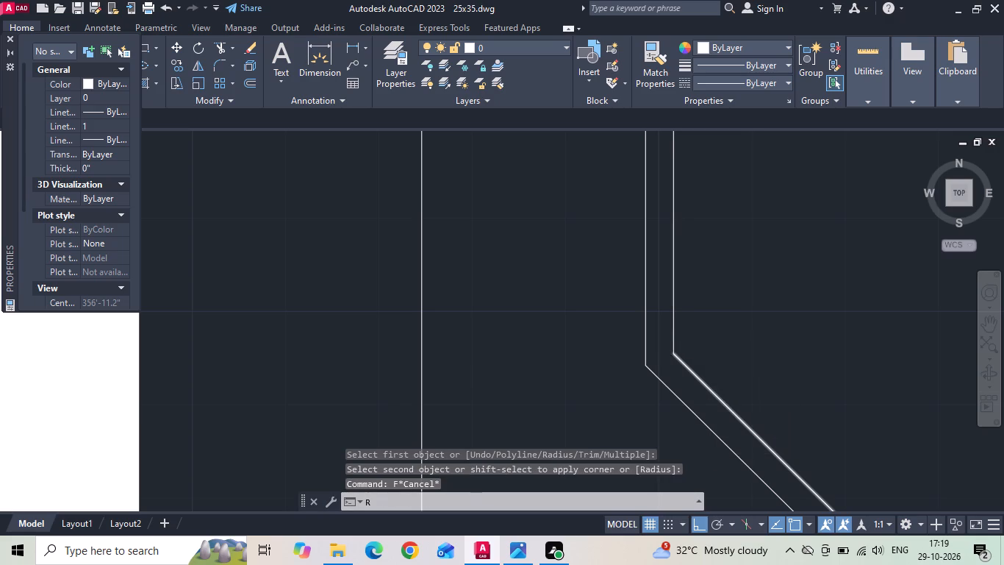
Fillet the inner and outer balcony corners at the chamfer's upper end with a 3" radius.
type("F")
key("space")
type("R")
key("space")
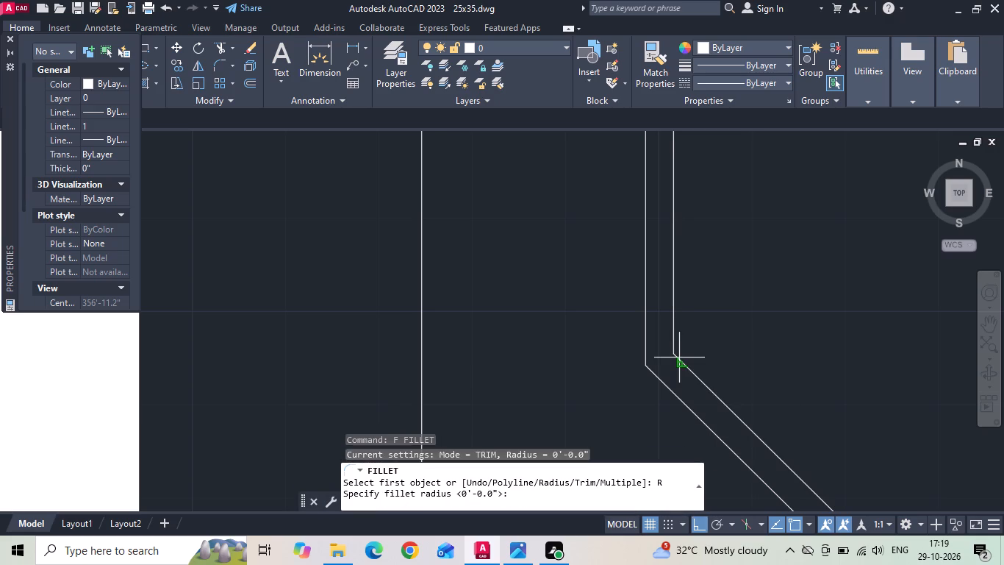
type("3")
key("space")
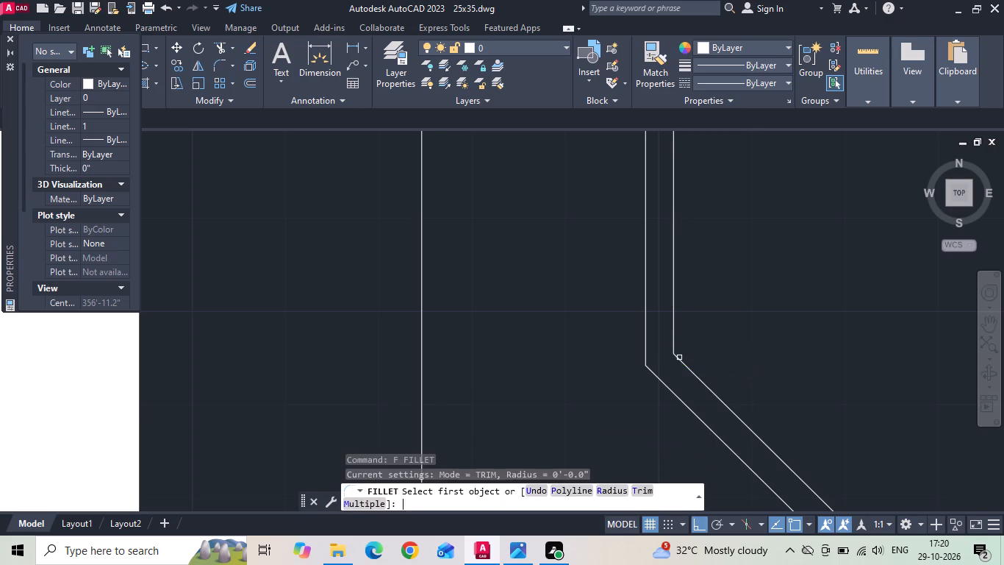
left_click(679, 358)
left_click(675, 324)
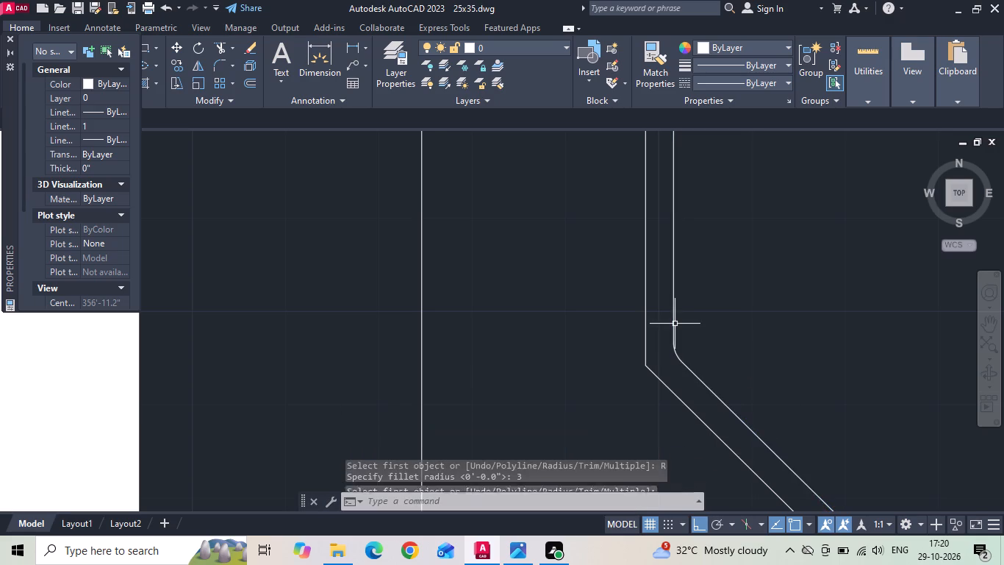
scroll(777, 286, "down", 2)
scroll(773, 303, "up", 2)
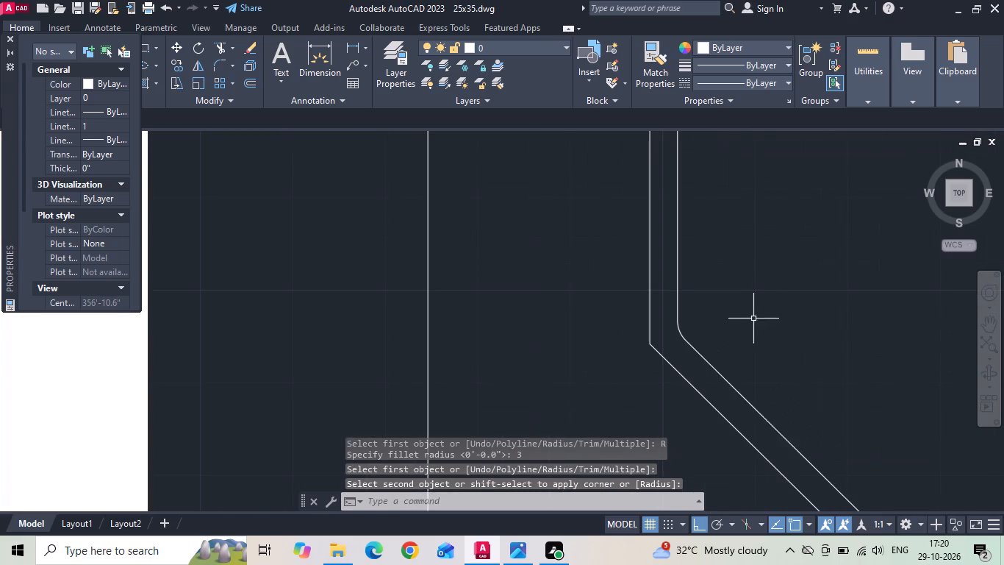
key("space")
left_click(660, 355)
left_click(650, 324)
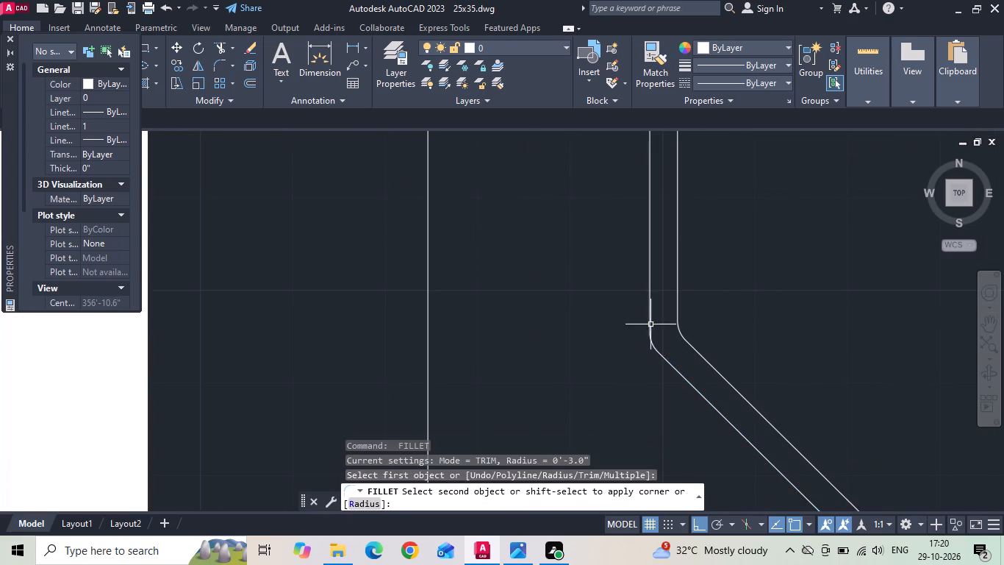
Fillet the inner and outer balcony corners at the chamfer's lower end with the same 3" radius.
scroll(634, 296, "down", 2)
scroll(778, 382, "up", 2)
key("space")
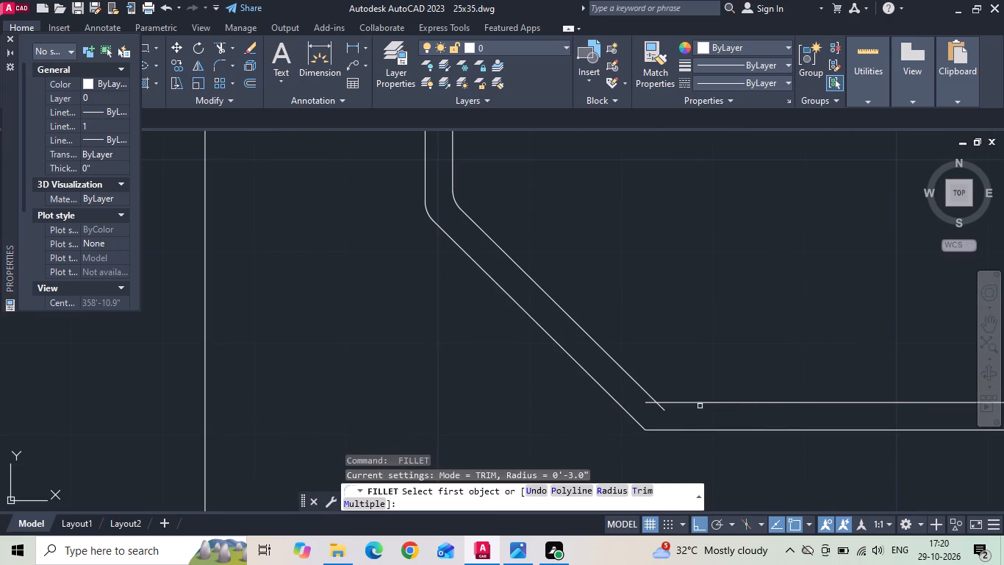
left_click(698, 403)
left_click(642, 387)
key("space")
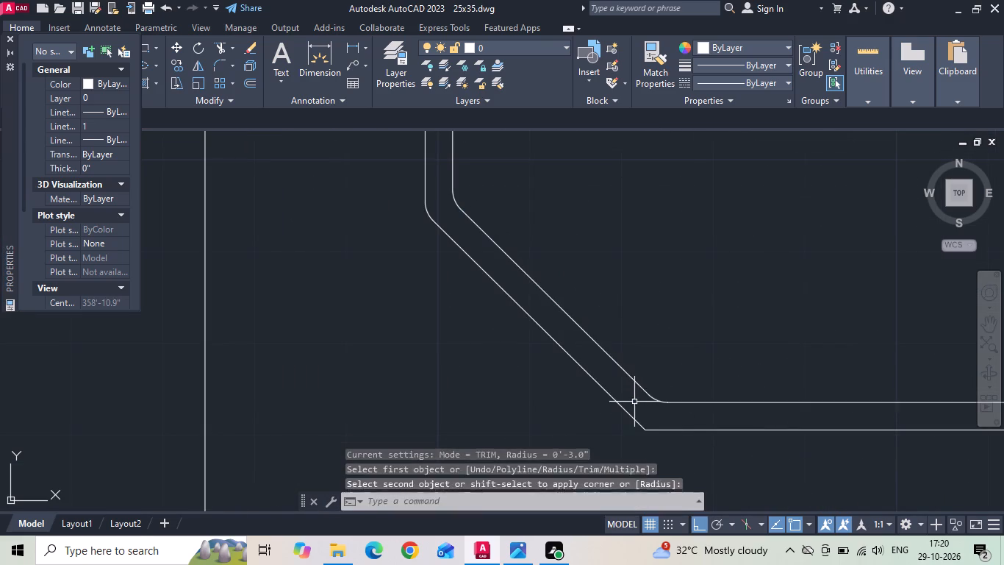
left_click(628, 411)
left_click(667, 428)
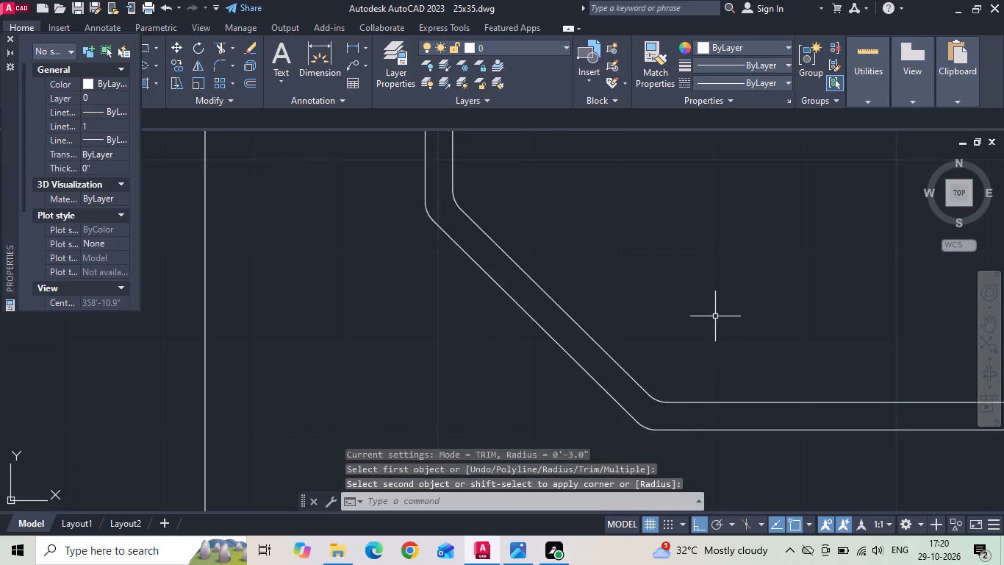
scroll(715, 313, "down", 4)
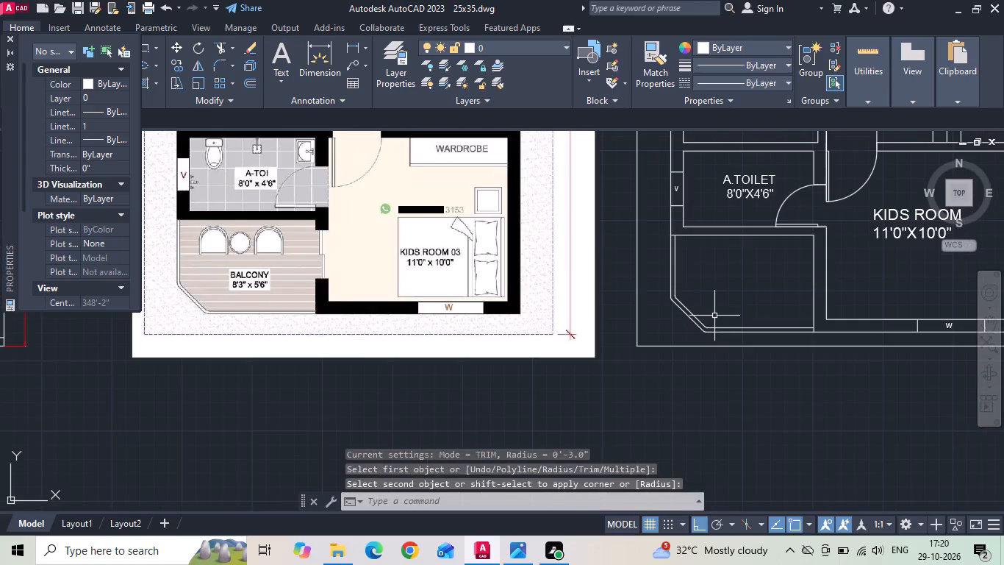
key("Escape")
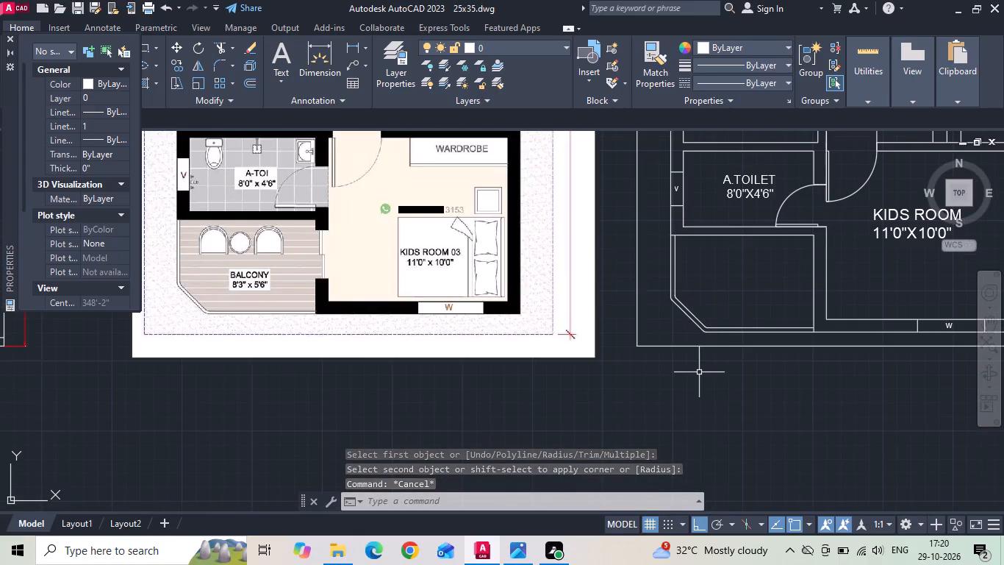
Copy the A.TOILET 8'0"X4'6" label straight down into the balcony.
left_click(765, 191)
right_click(765, 191)
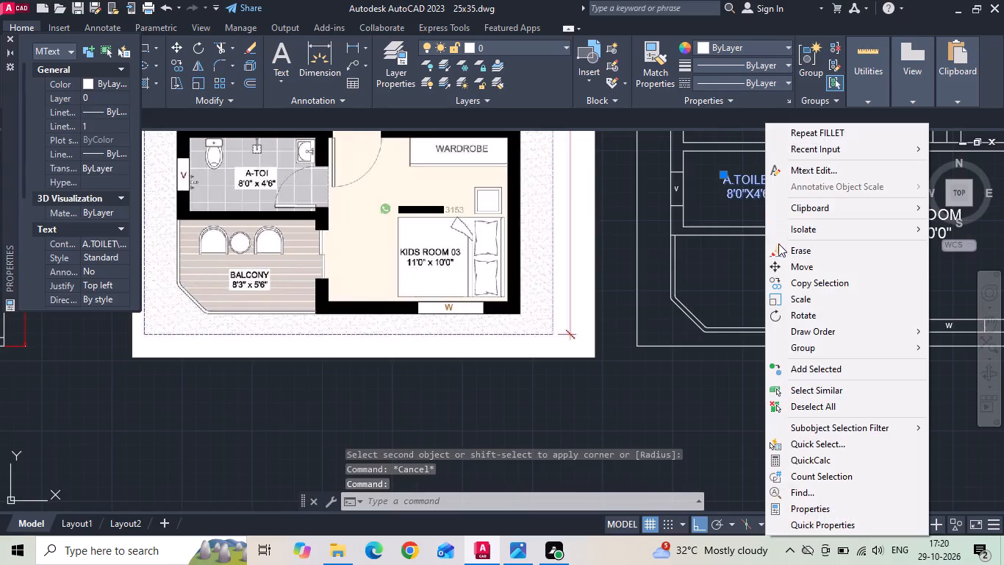
left_click(792, 281)
left_click(747, 200)
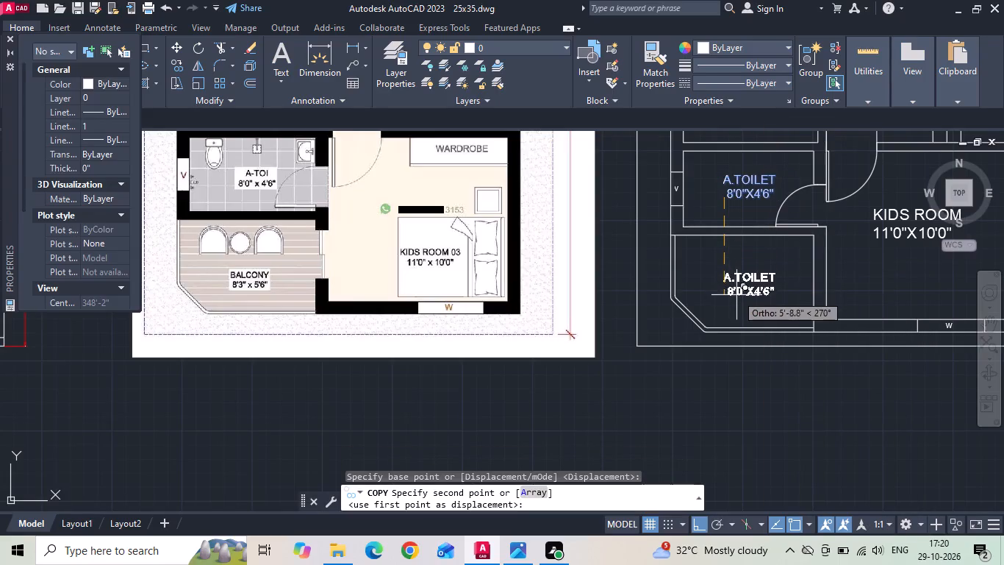
left_click(736, 288)
key("Escape")
Edit the copied label in the balcony below A.TOILET to read BALCONY with 8'3"X5'6" on the second line.
double_click(742, 272)
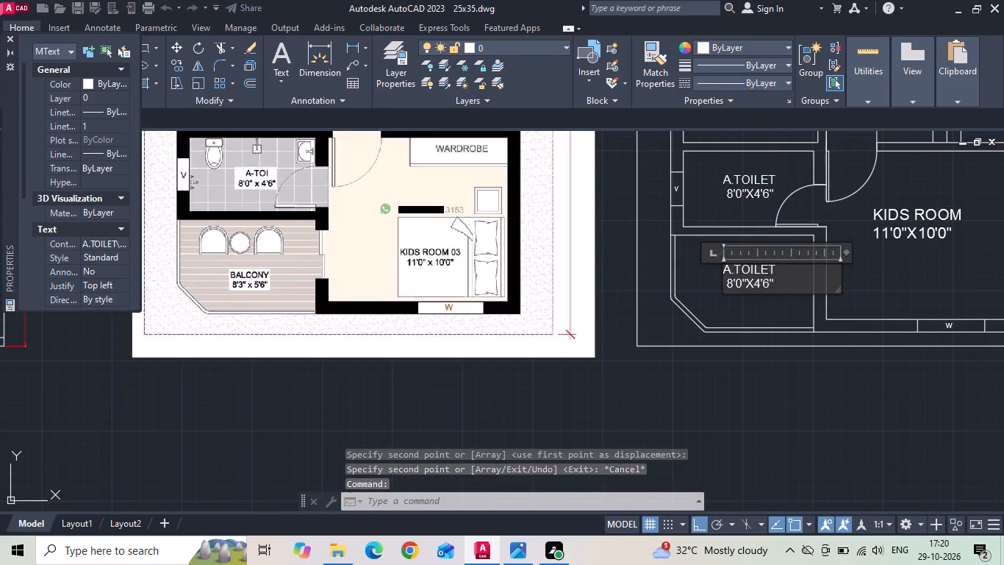
scroll(761, 291, "up", 1)
left_click(756, 280)
key("BackSpace")
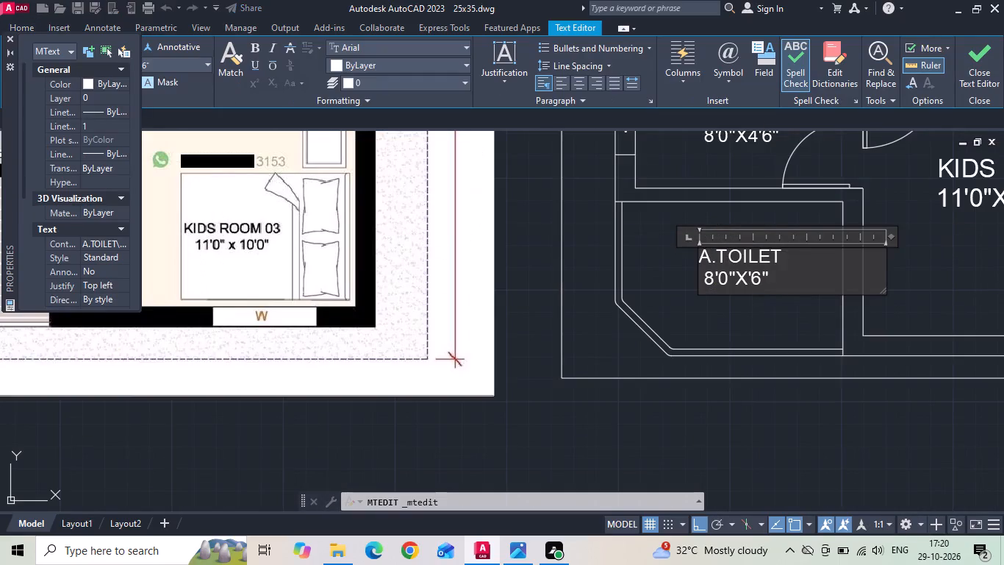
key("5")
left_click(725, 286)
key("BackSpace")
key("3")
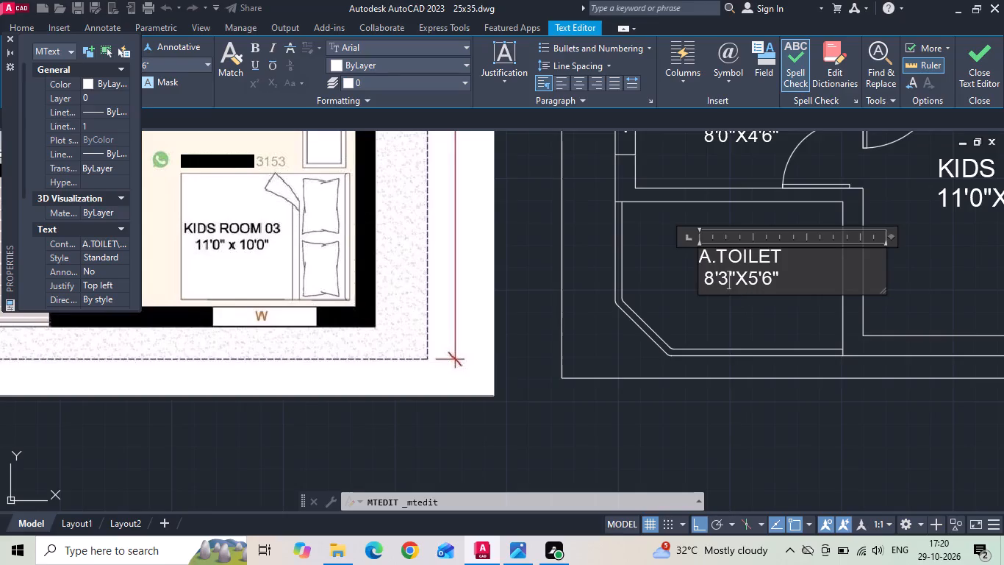
left_click_drag(794, 255, 654, 249)
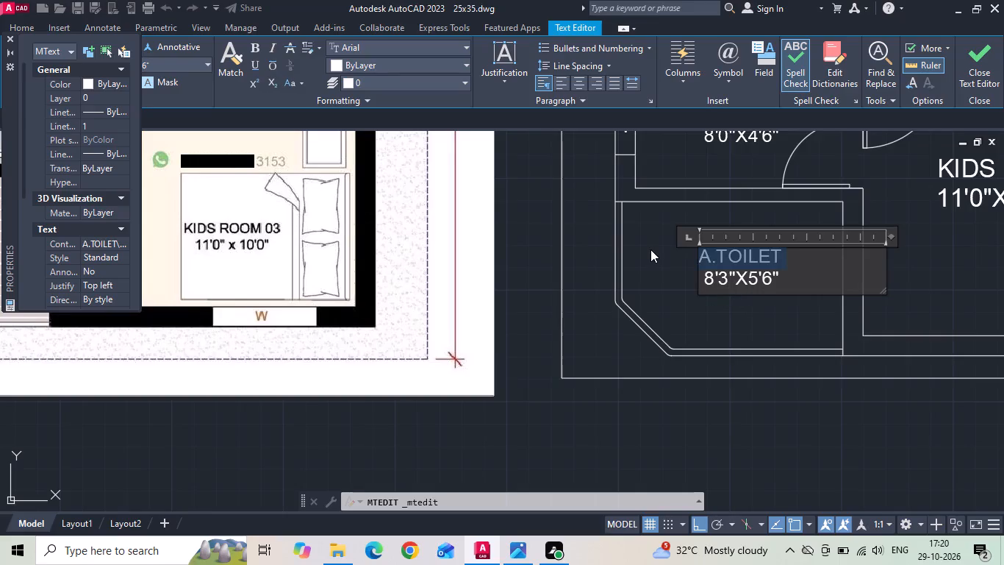
key("BackSpace")
type("BALCON")
key("y")
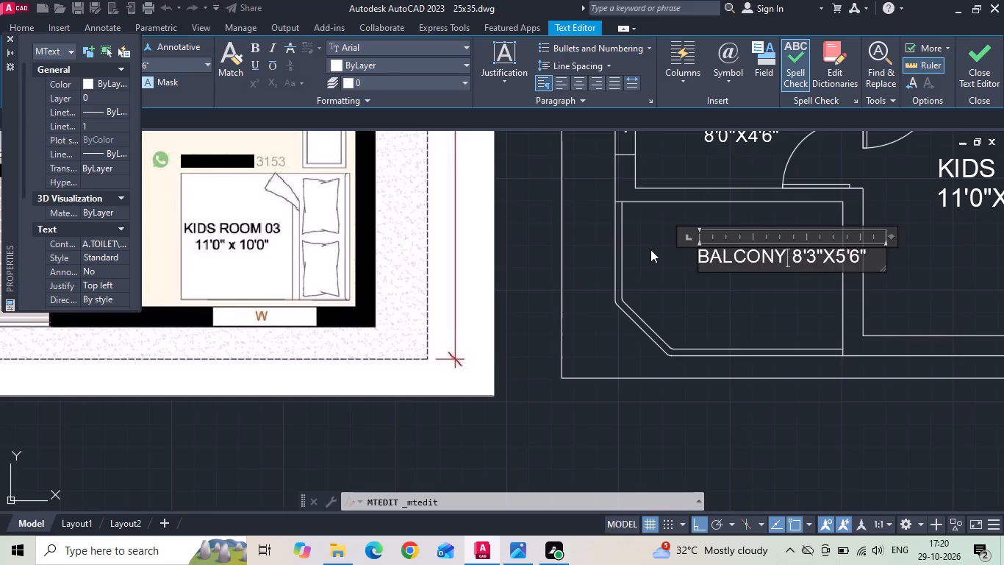
key("Return")
scroll(661, 298, "down", 1)
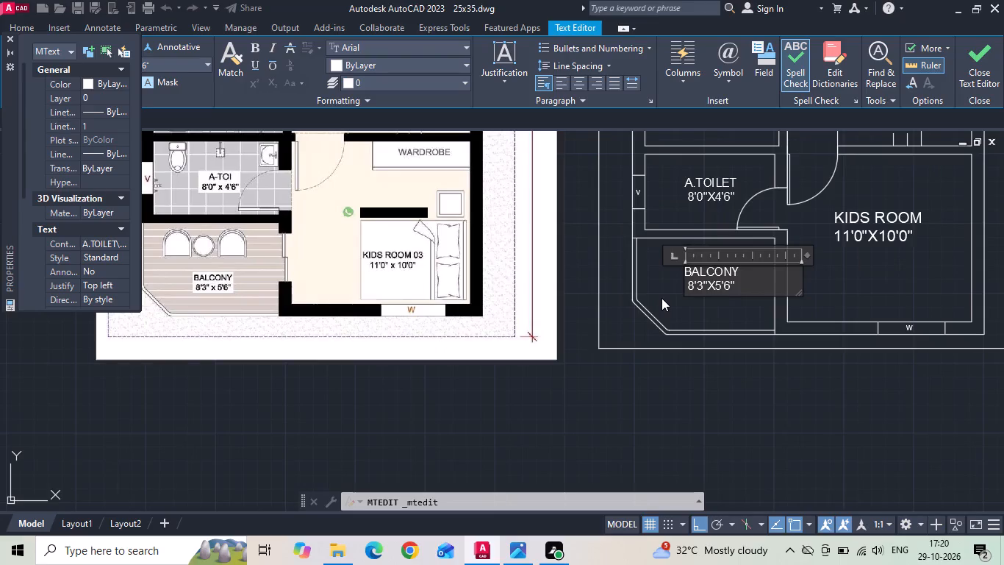
left_click(667, 372)
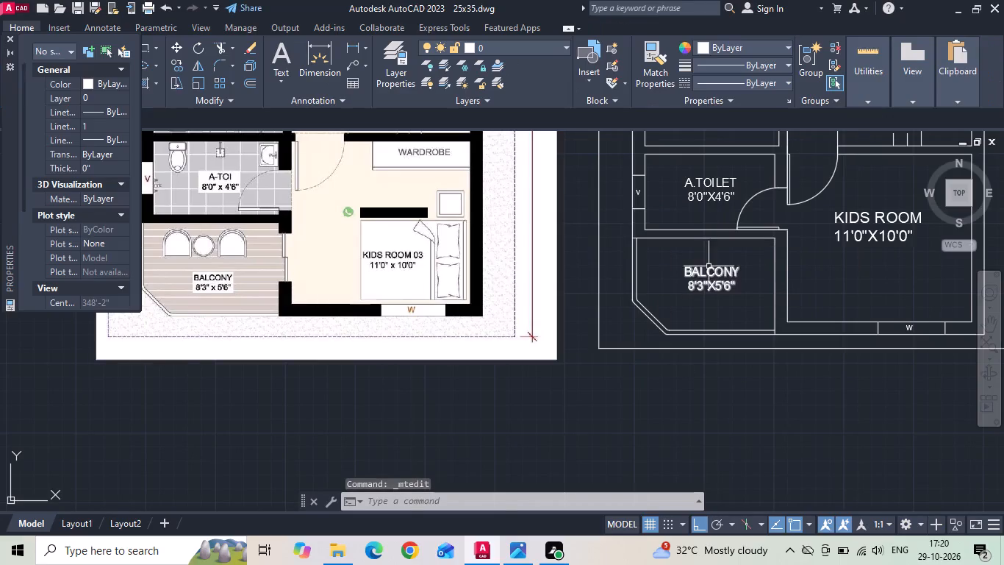
Move the BALCONY 8'3"X5'6" label slightly down to centre it in the chamfered balcony.
left_click(710, 264)
right_click_drag(710, 263, 706, 270)
left_click(694, 284)
right_click(694, 284)
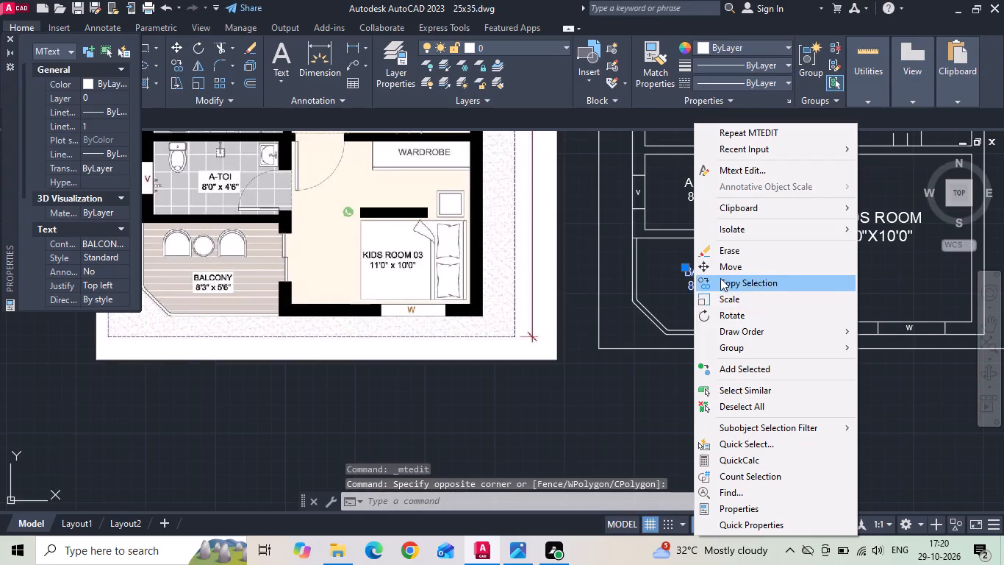
left_click(724, 270)
left_click(708, 377)
left_click(706, 395)
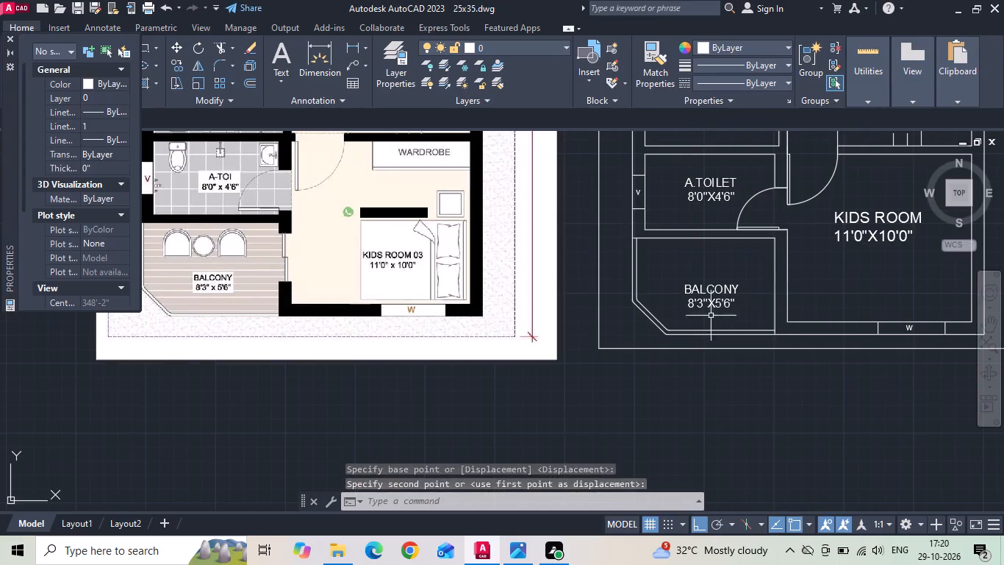
Copy the BALCONY 8'3"X5'6" label up into the narrow balcony beside the bedroom, with Ortho off.
left_click(711, 306)
right_click(711, 305)
left_click(736, 285)
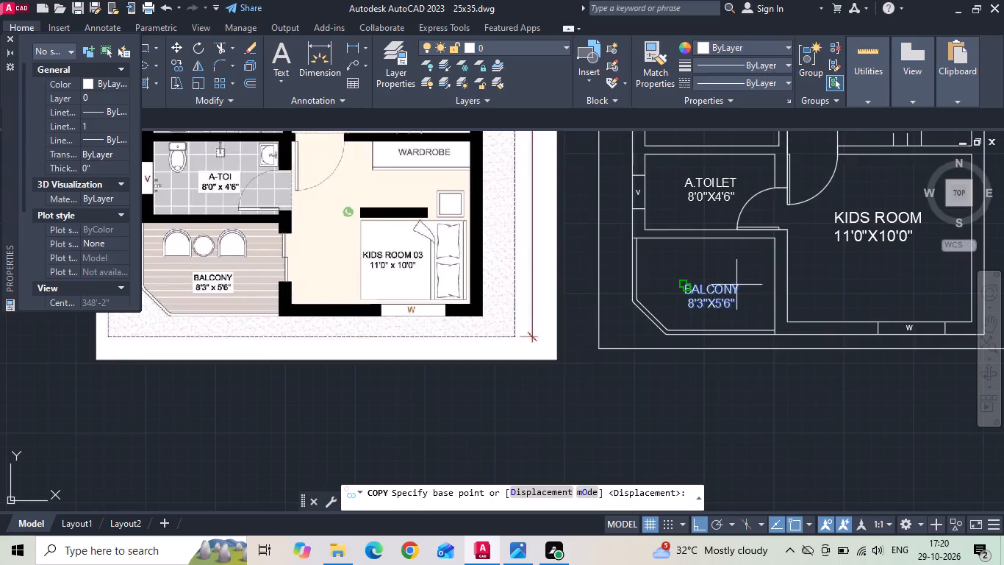
left_click(727, 294)
middle_click_drag(723, 277, 699, 457)
middle_click_drag(699, 279, 684, 474)
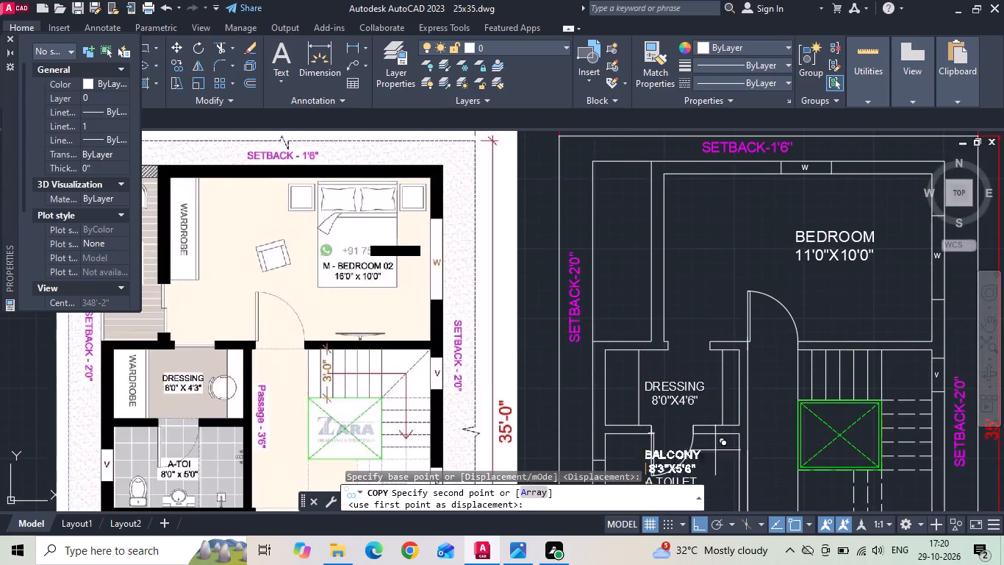
left_click_drag(700, 526, 693, 505)
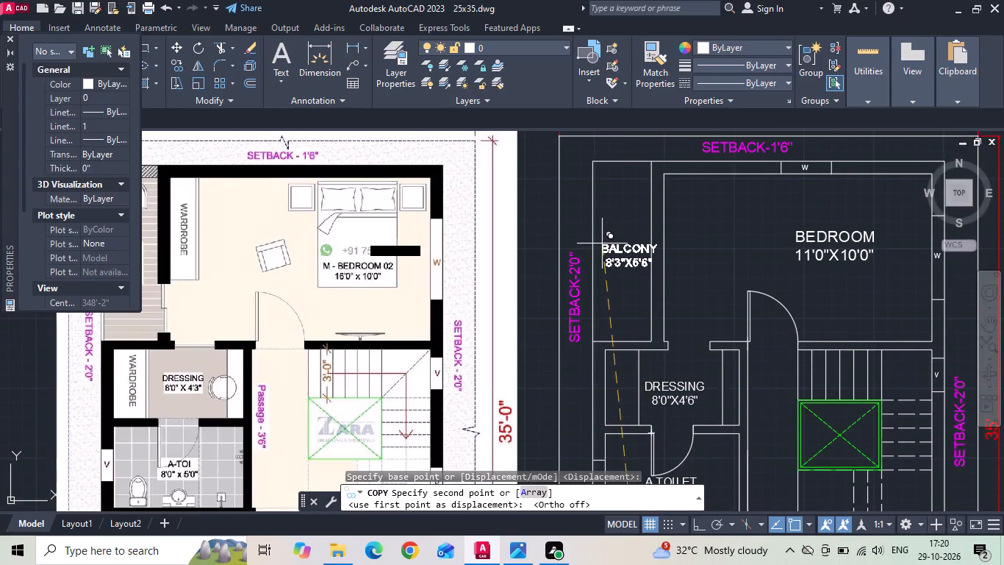
left_click(600, 244)
key("Escape")
Extend the bedroom's inner top wall line across the balcony to its outer left line.
scroll(687, 253, "down", 1)
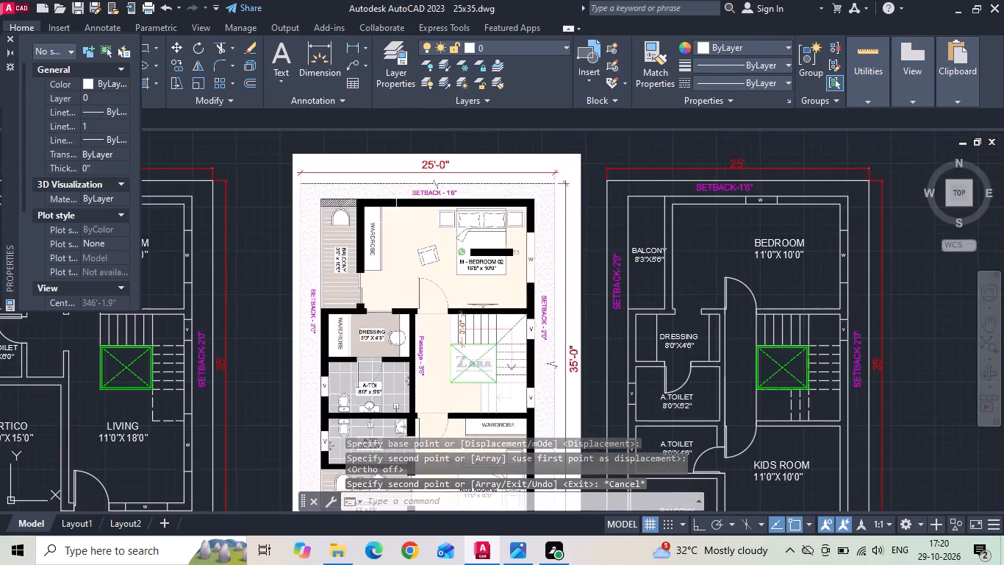
scroll(396, 223, "up", 1)
type("EX")
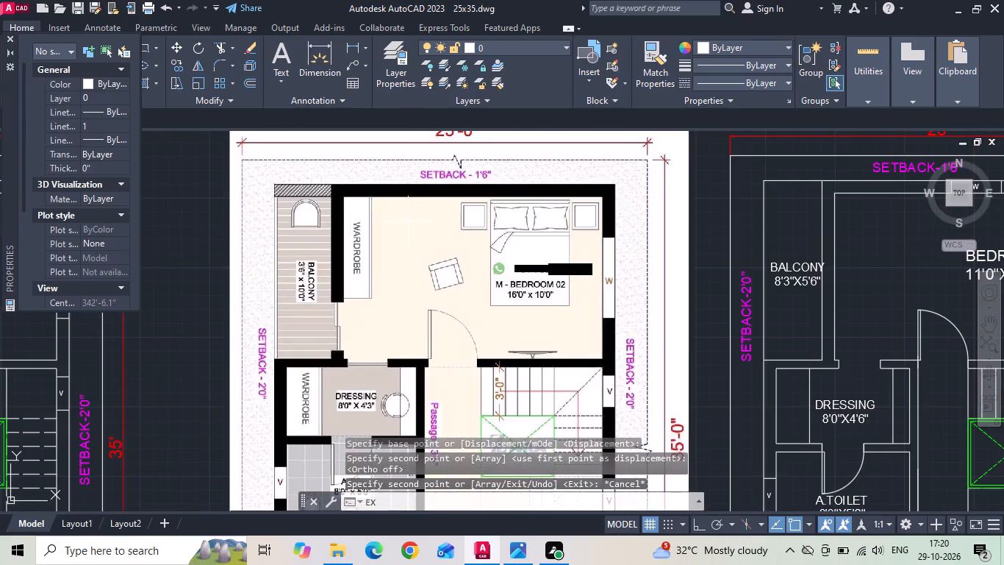
key("space")
key("space")
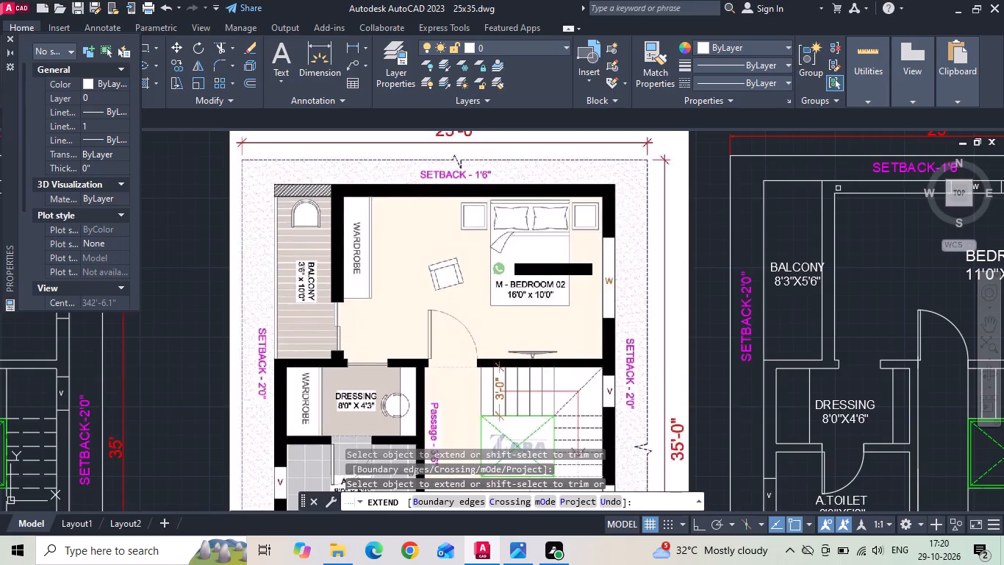
left_click(844, 193)
left_click(833, 193)
left_click(831, 193)
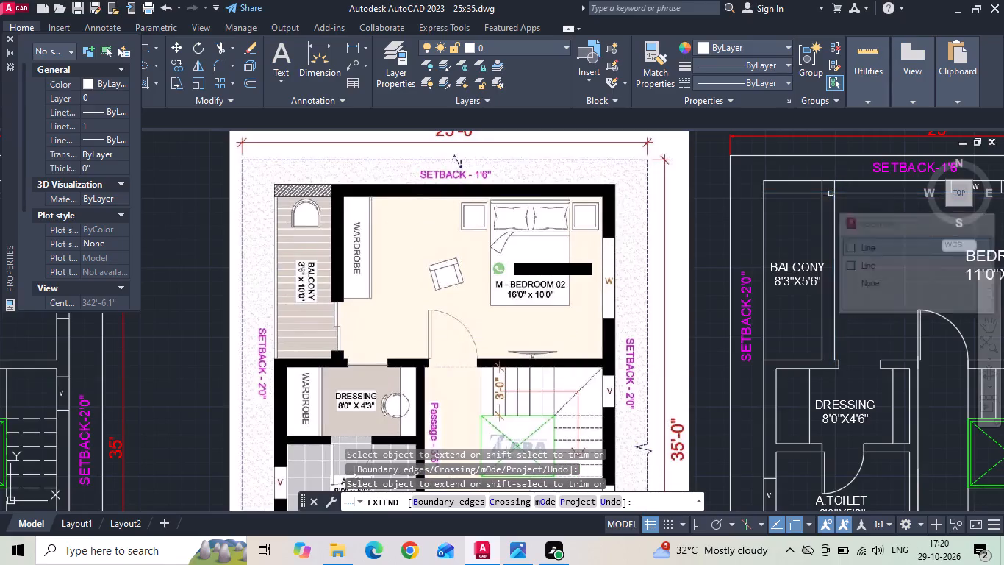
key("Escape")
Trim the piece of the bedroom's inner left wall line lying between the two top wall lines.
key("t")
key("r")
key("space")
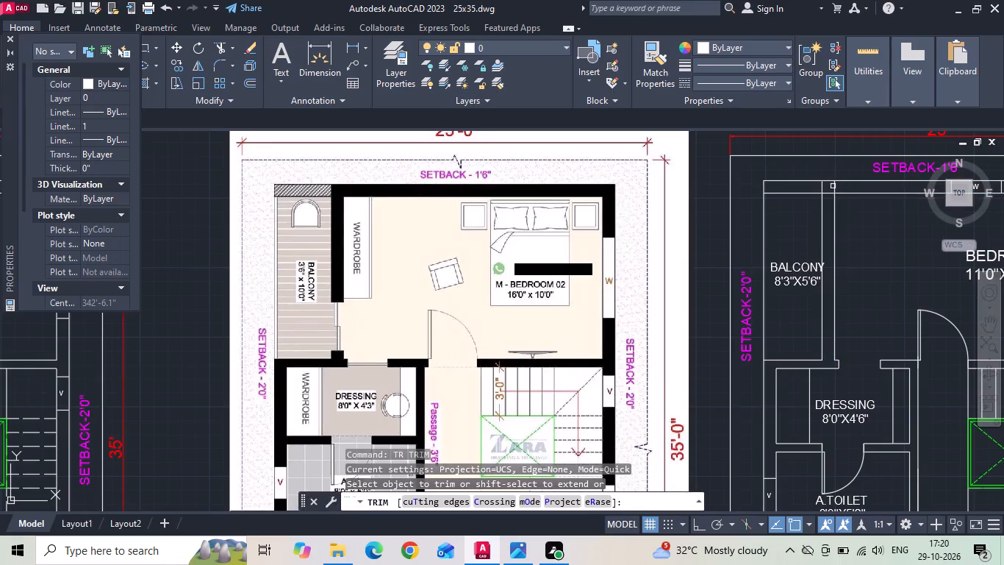
left_click(833, 187)
key("Escape")
Measure the clear width of the balcony beside the bedroom with a linear dimension and compare it with the reference plan.
middle_click_drag(769, 220, 647, 216)
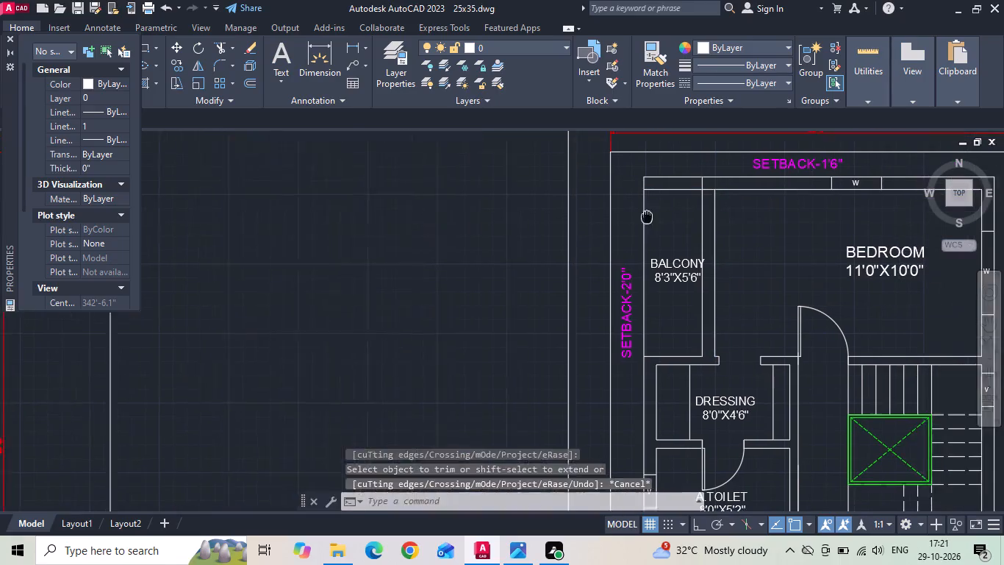
left_click(354, 47)
scroll(682, 236, "up", 1)
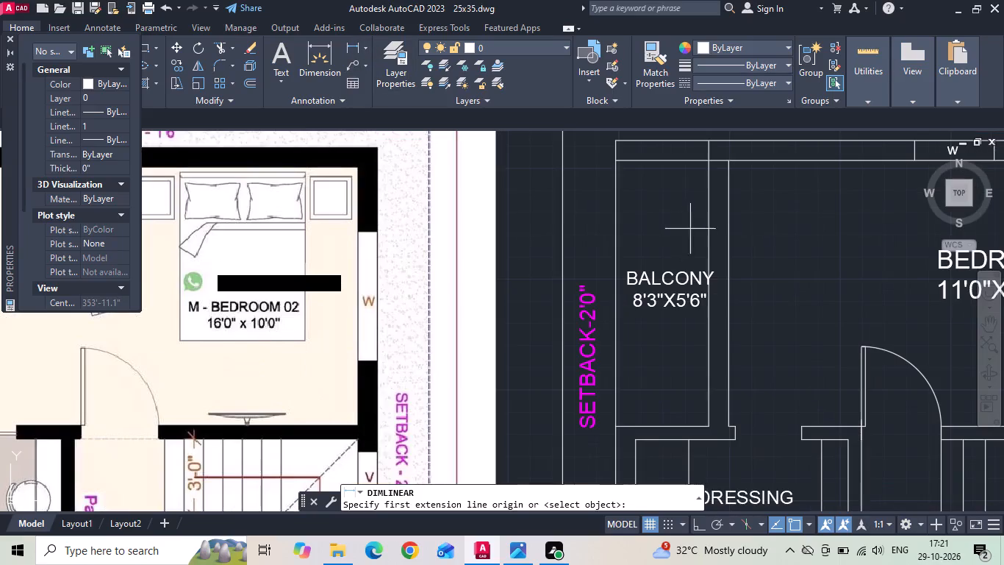
left_click(709, 203)
left_click(617, 204)
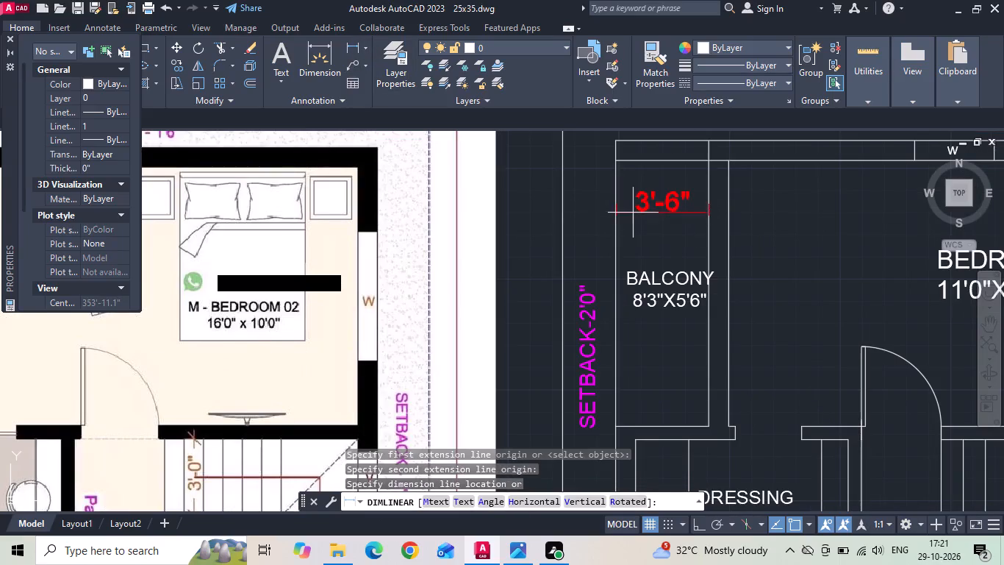
scroll(662, 210, "down", 2)
scroll(432, 235, "up", 2)
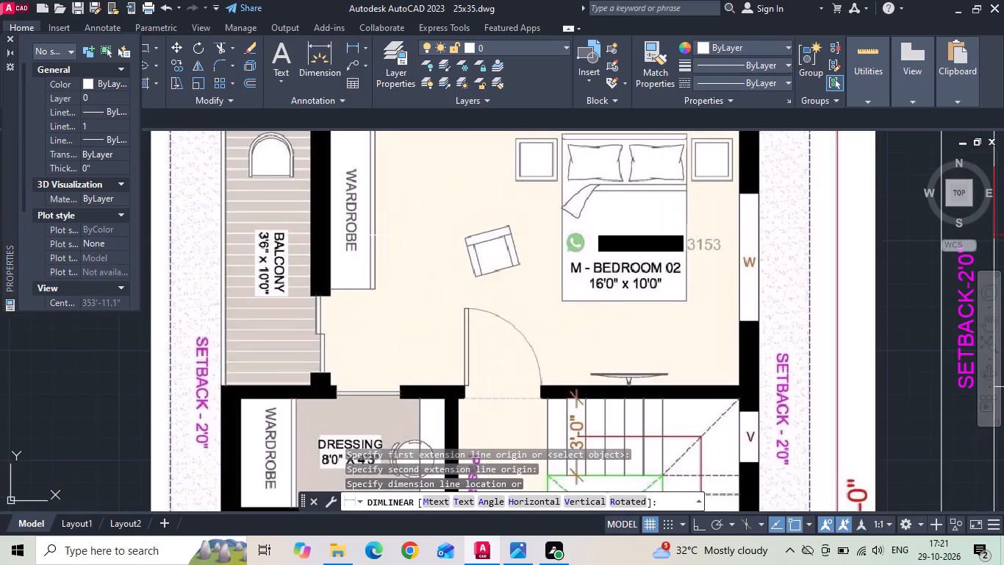
scroll(384, 235, "down", 2)
key("Escape")
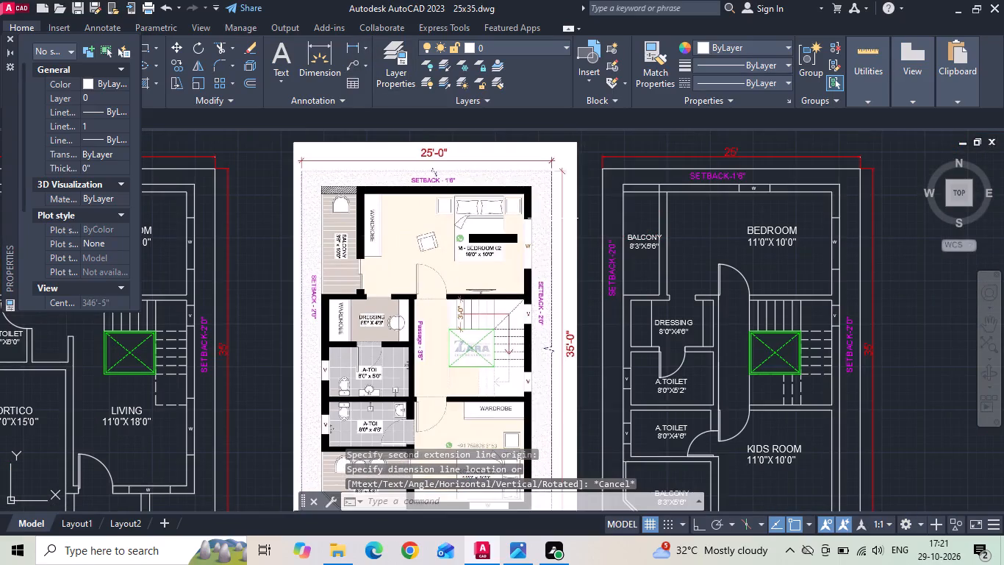
Offset the outer left line of the balcony beside the bedroom 3" inward.
scroll(552, 218, "up", 1)
scroll(347, 308, "up", 1)
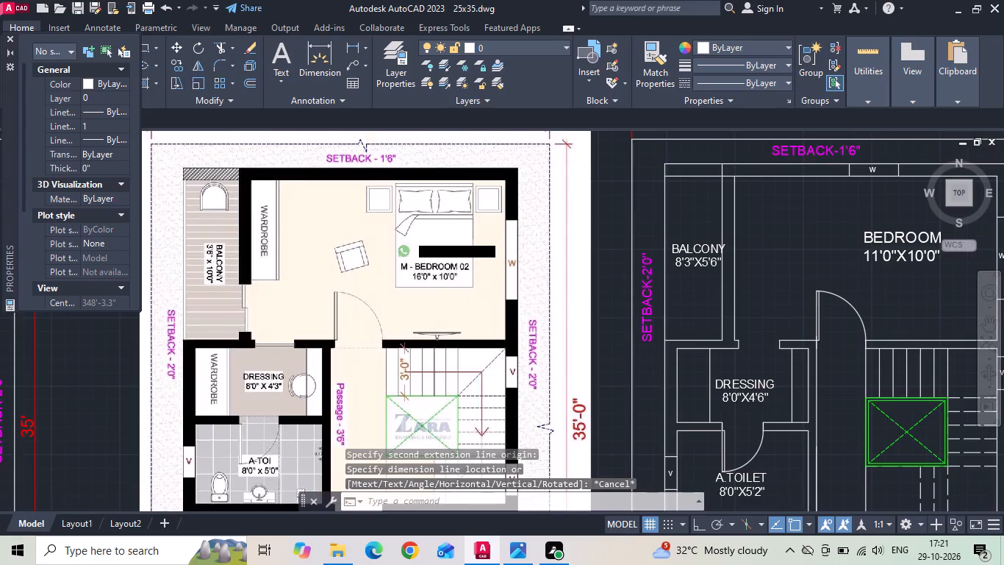
type("O")
key("space")
key("3")
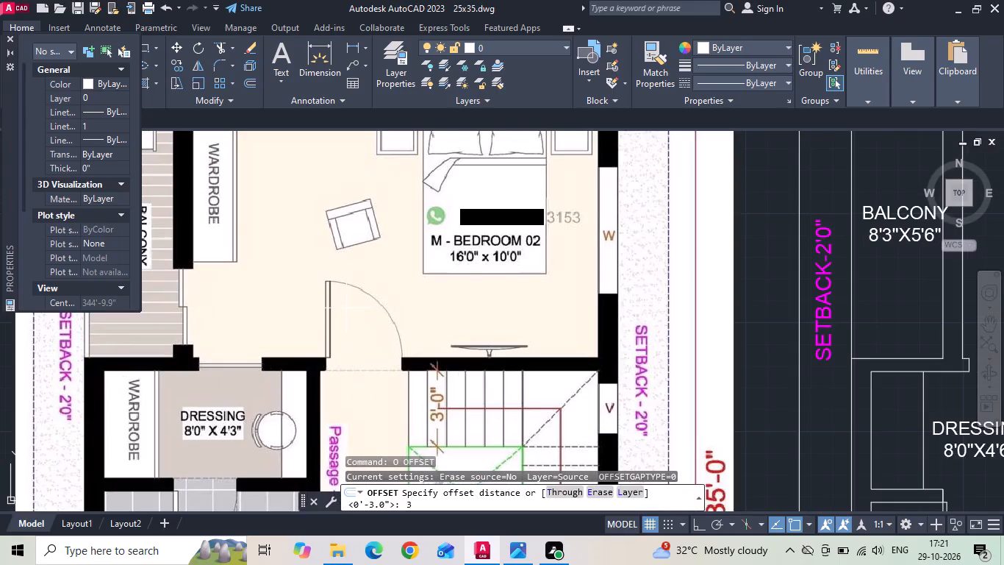
key("space")
scroll(367, 313, "down", 2)
scroll(580, 274, "up", 1)
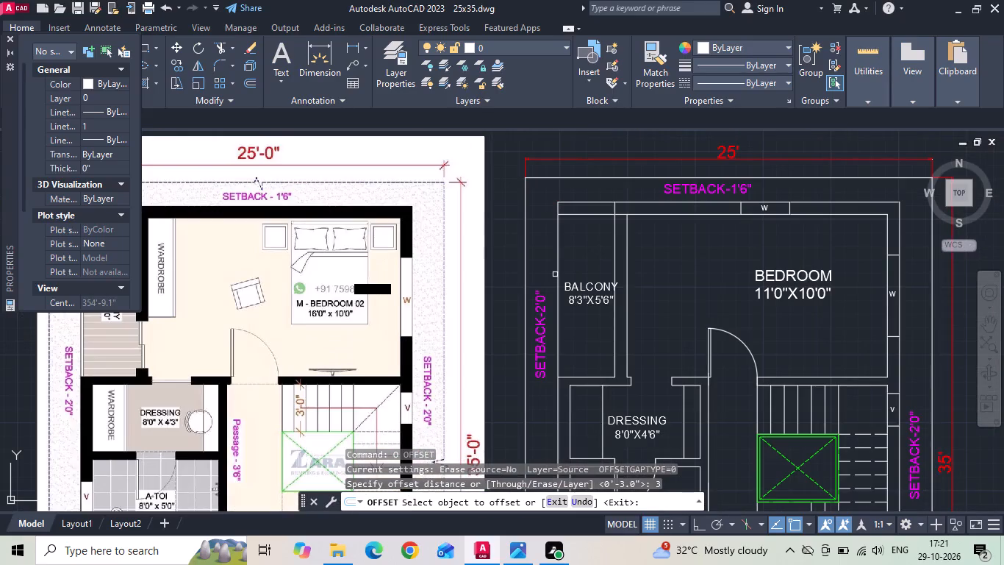
left_click(559, 271)
left_click(583, 255)
key("Escape")
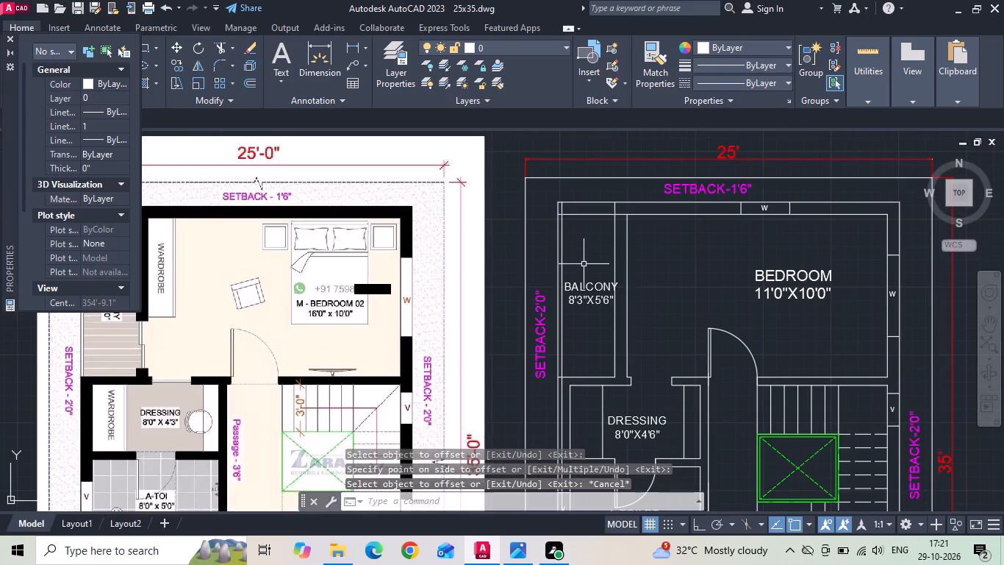
Trim the new offset line where it runs past the balcony's bottom line and into the top wall.
key("t")
key("r")
key("space")
key("space")
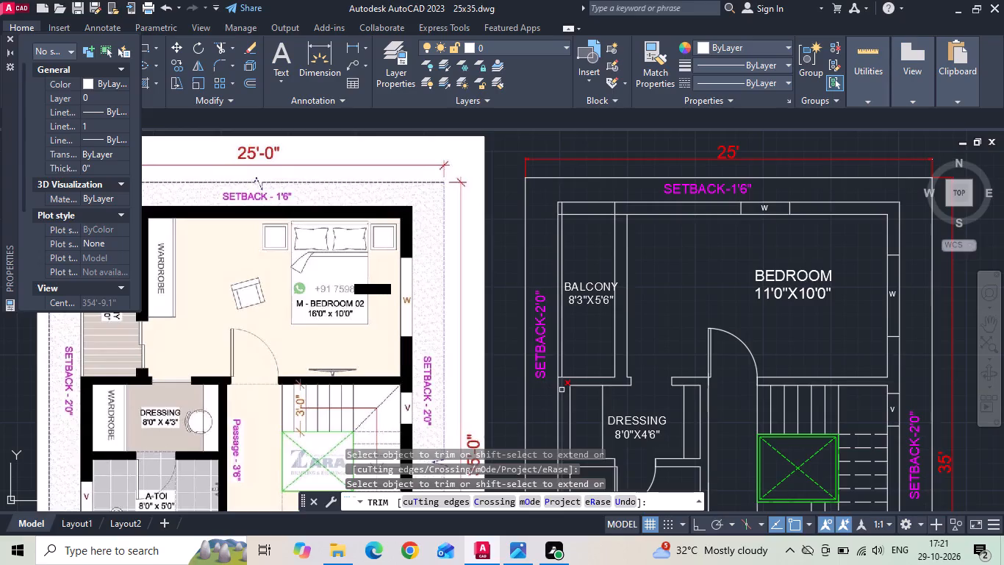
left_click(562, 390)
key("Escape")
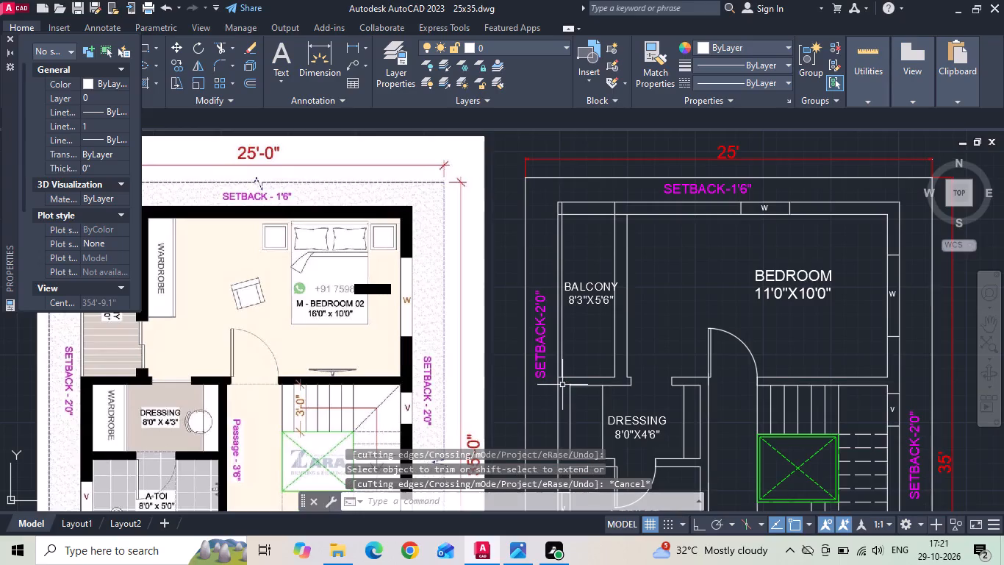
key("t")
key("r")
key("space")
key("space")
scroll(557, 206, "up", 1)
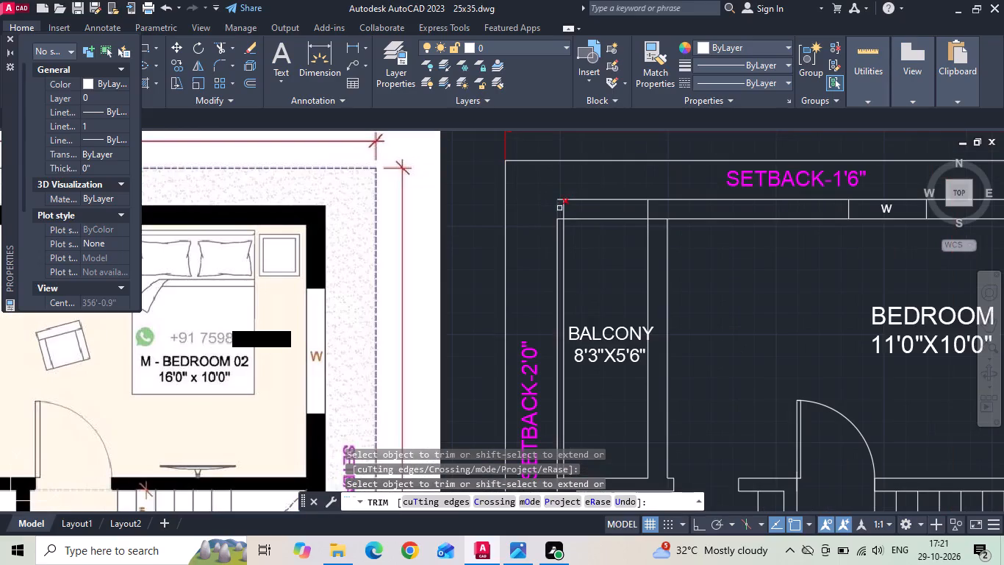
left_click(563, 209)
key("Escape")
Move the BALCONY label slightly left within the balcony beside the bedroom.
double_click(598, 335)
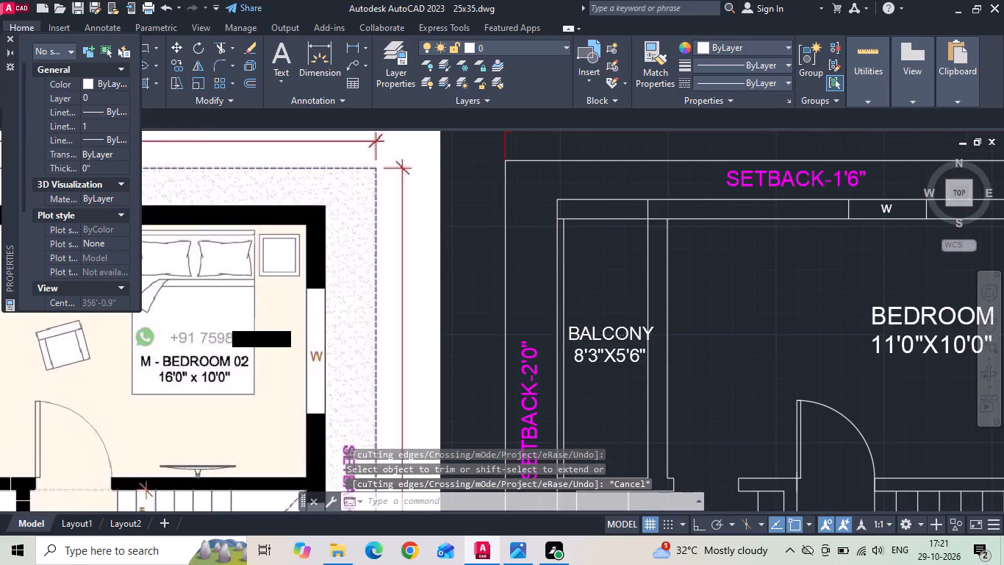
left_click(596, 341)
right_click(595, 339)
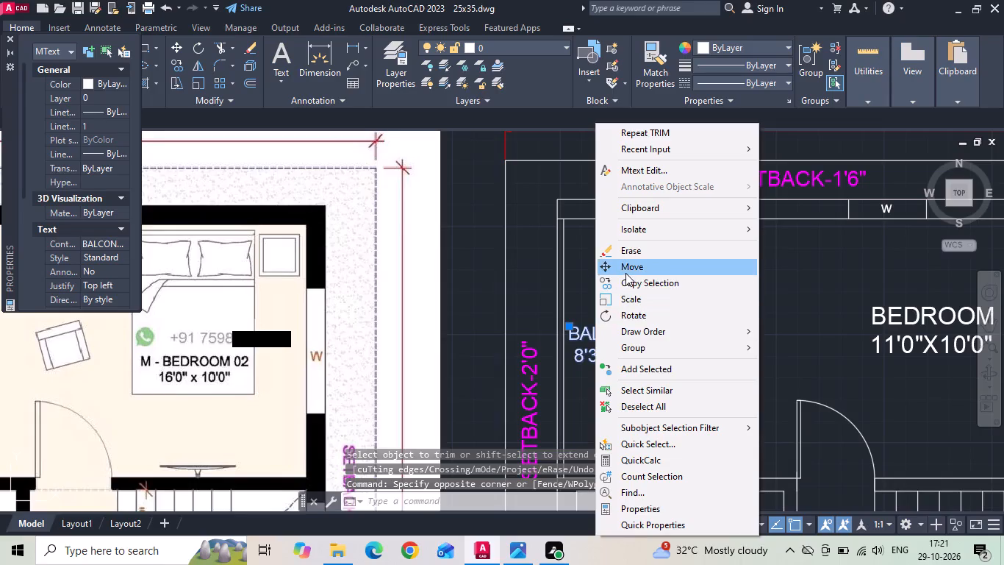
left_click(625, 273)
scroll(686, 350, "up", 1)
middle_click(685, 357)
left_click(784, 330)
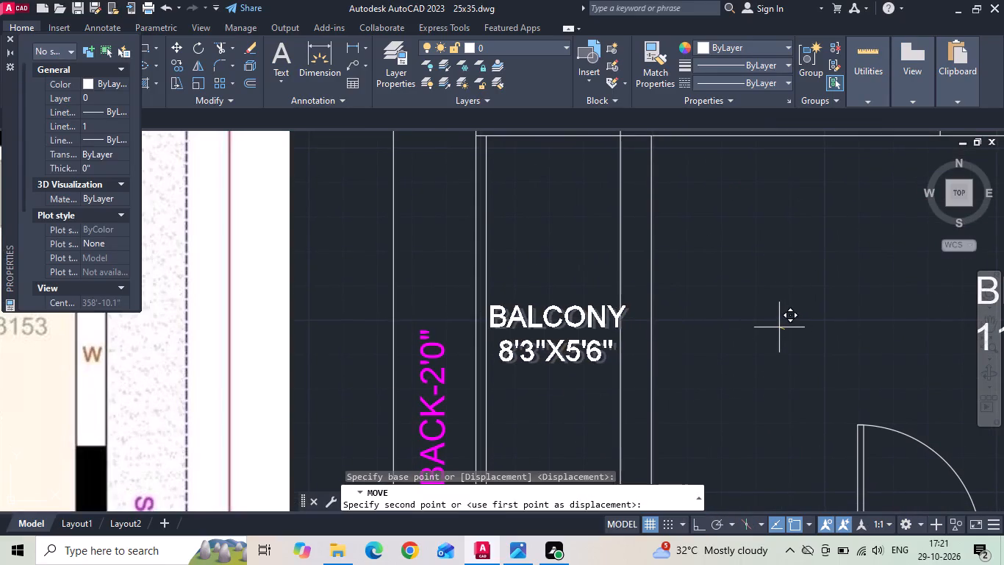
left_click(775, 327)
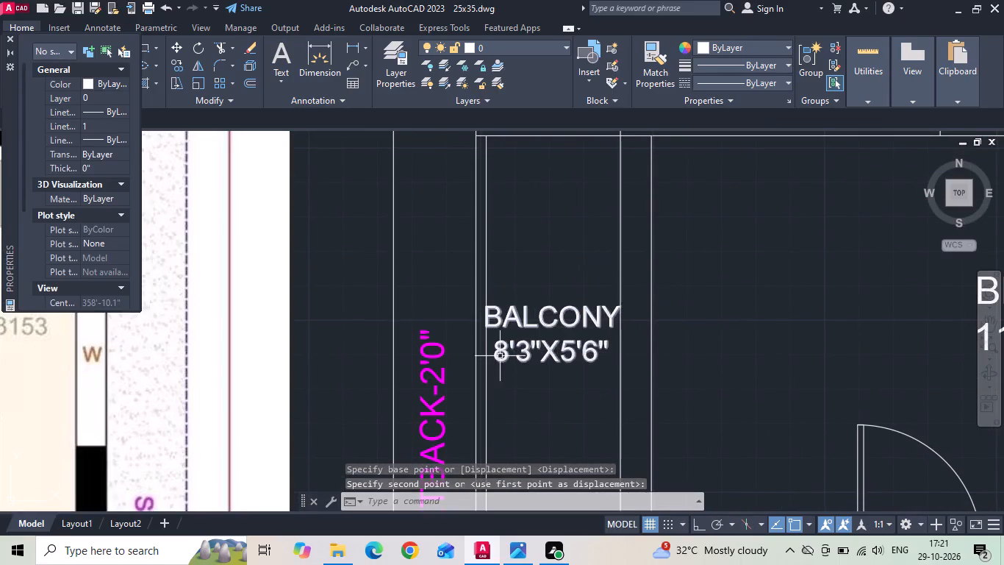
Change the size line of the label in the balcony beside the bedroom to 3'6"X10'0".
double_click(503, 358)
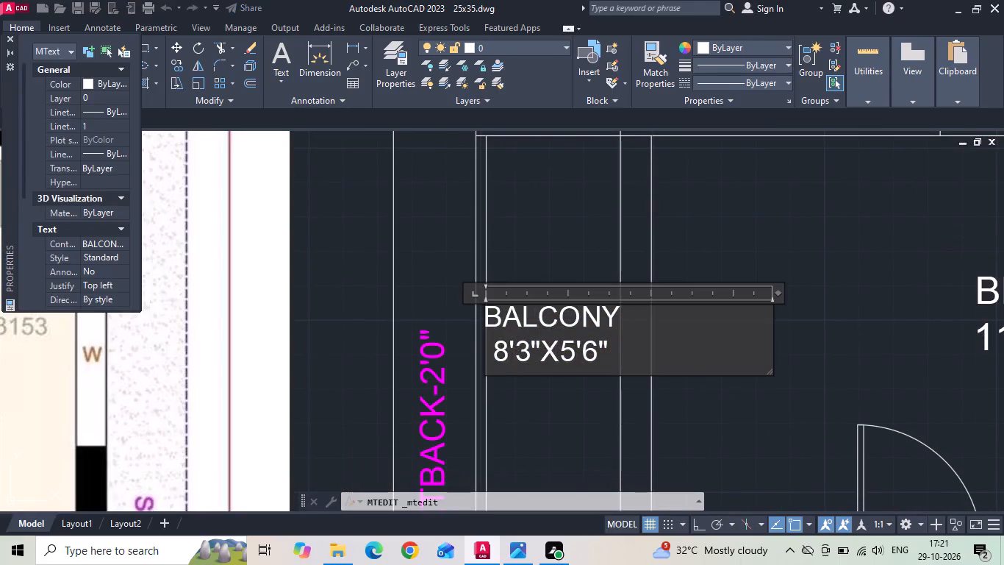
key("BackSpace")
key("3")
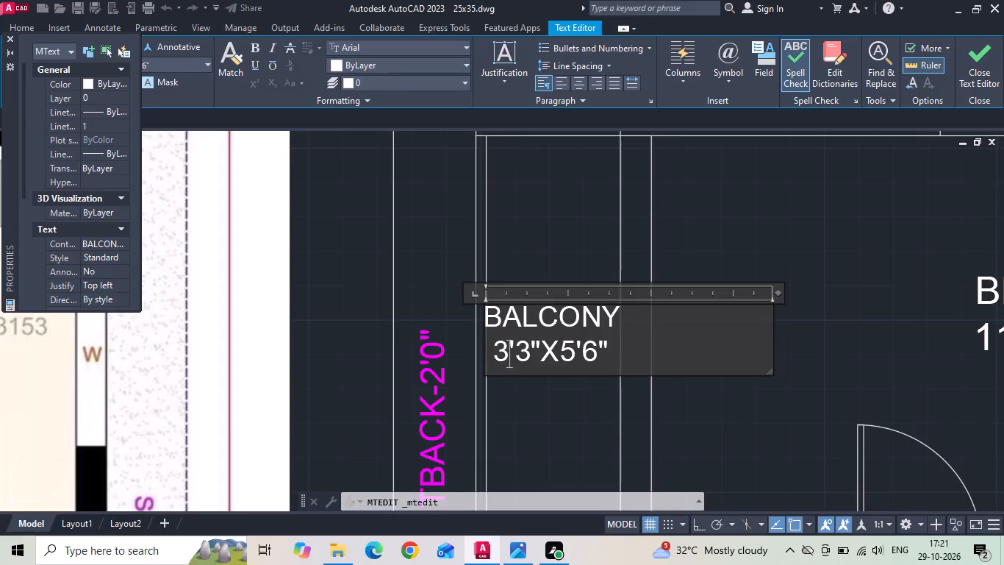
left_click(533, 356)
key("BackSpace")
key("6")
left_click(572, 362)
key("BackSpace")
key("1")
key("0")
left_click(607, 355)
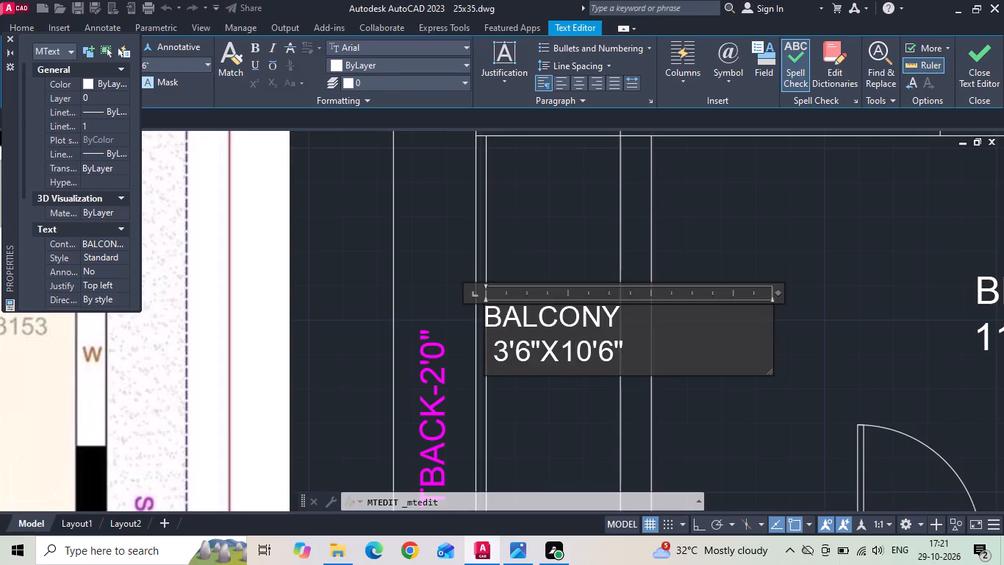
key("BackSpace")
key("0")
left_click(573, 401)
Measure the short wall return above the kids room's balcony door in the reference plan with a linear dimension.
scroll(551, 264, "down", 2)
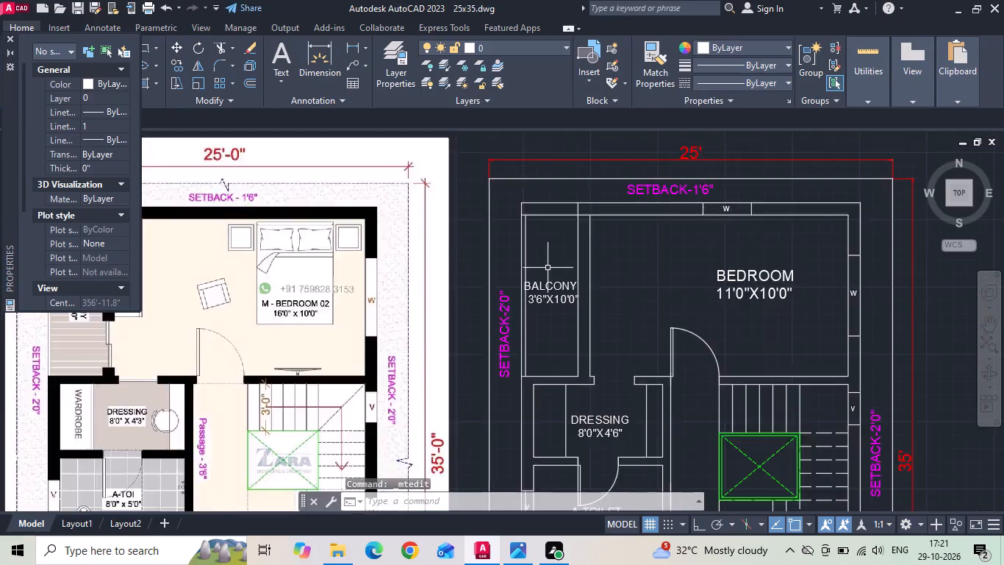
scroll(546, 263, "down", 1)
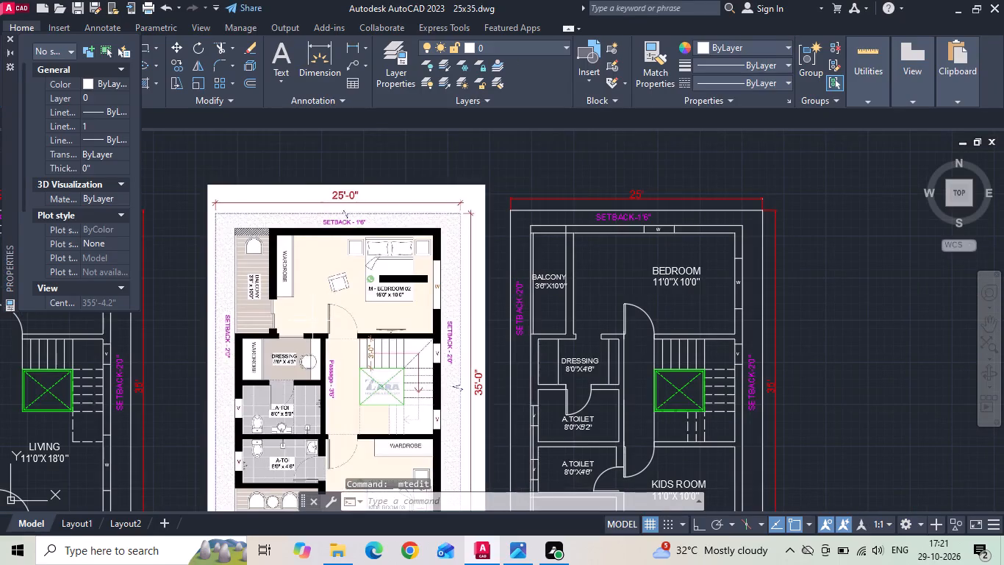
middle_click_drag(313, 390, 328, 262)
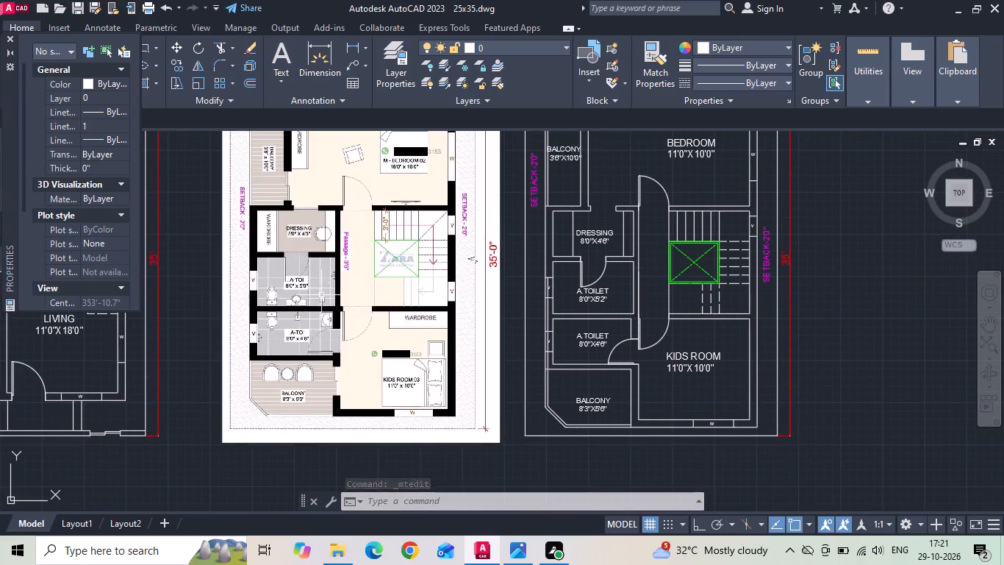
scroll(310, 393, "up", 3)
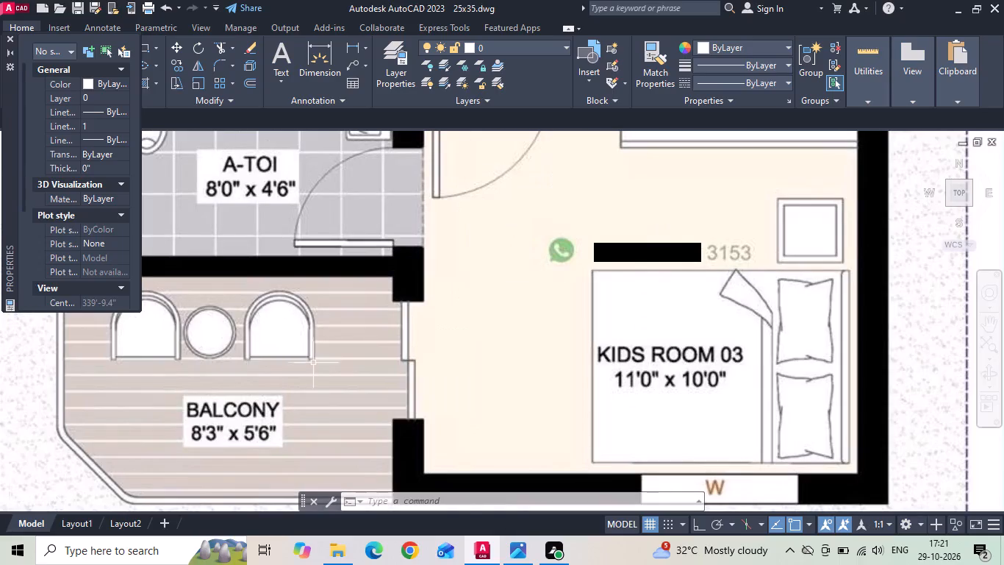
left_click(350, 50)
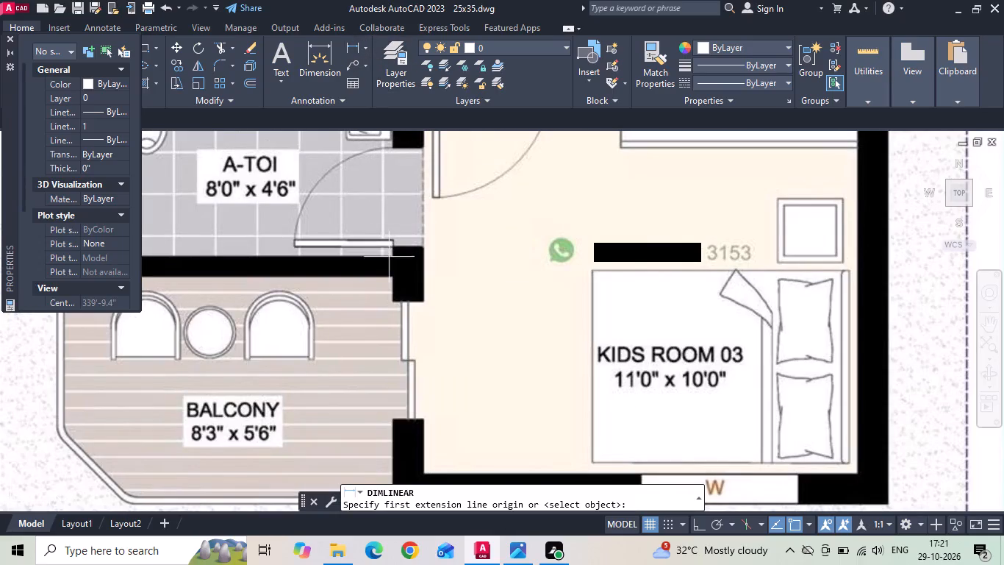
scroll(389, 270, "up", 1)
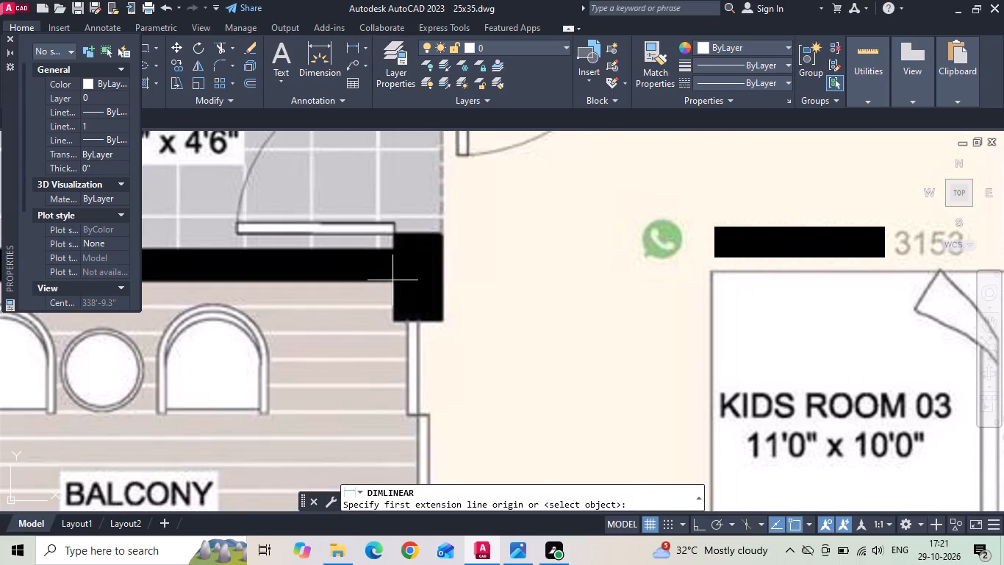
left_click(392, 280)
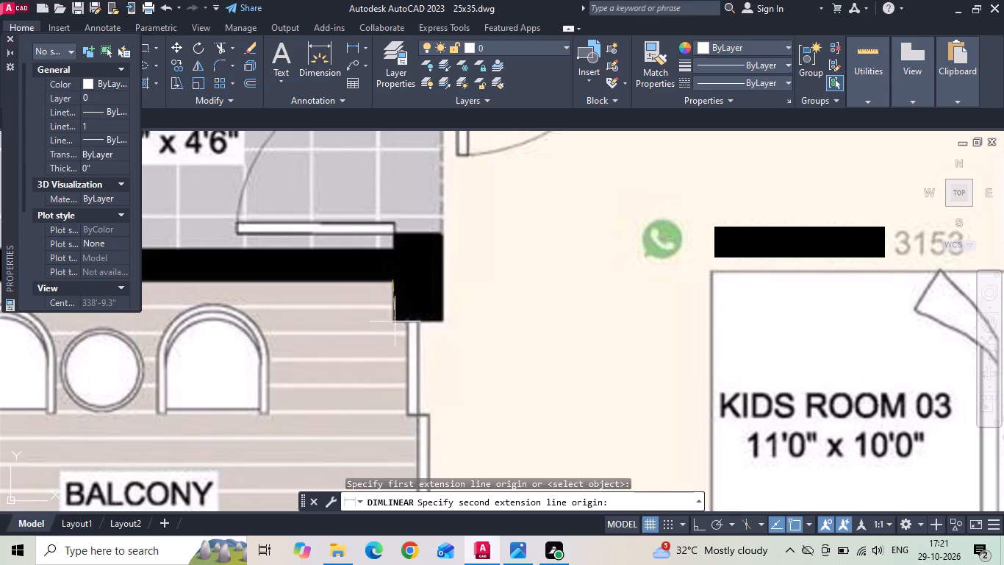
key("F8")
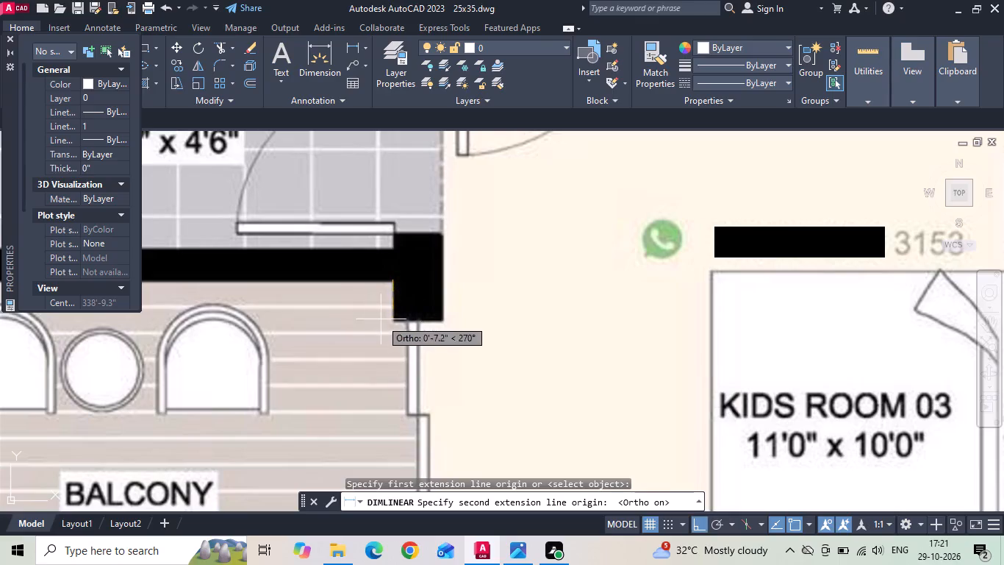
key("Escape")
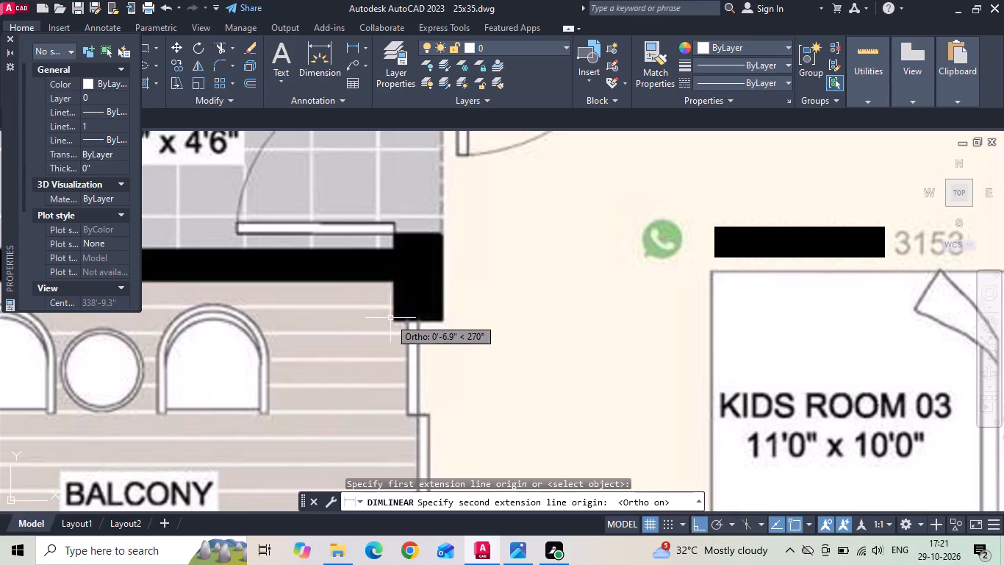
Offset the inner top wall line of the 8'3"X5'6" balcony 6" downward into the balcony.
scroll(276, 242, "down", 4)
scroll(520, 255, "up", 2)
scroll(640, 277, "up", 2)
middle_click_drag(625, 275, 402, 278)
type("O")
key("space")
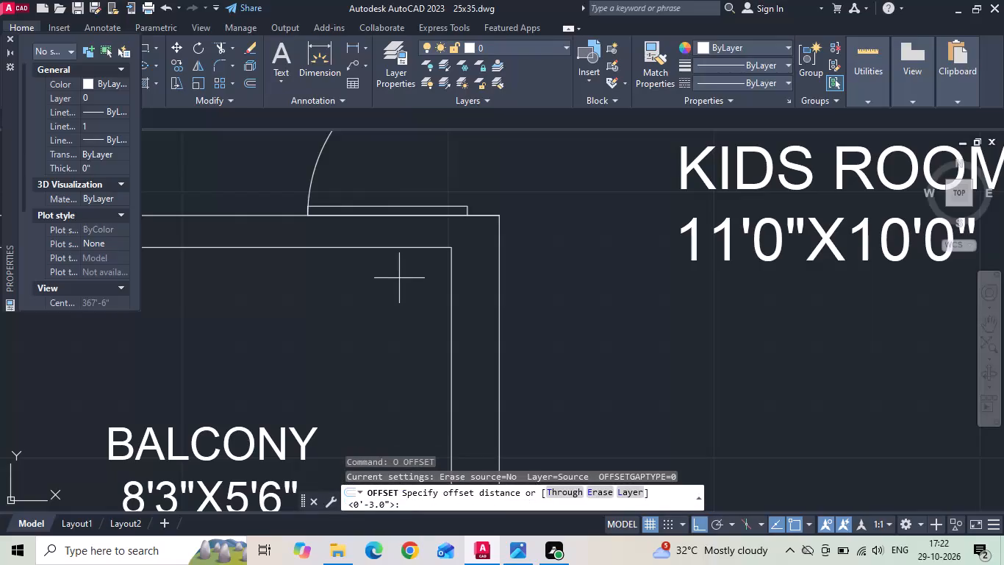
type("6")
key("space")
left_click(417, 249)
left_click(417, 286)
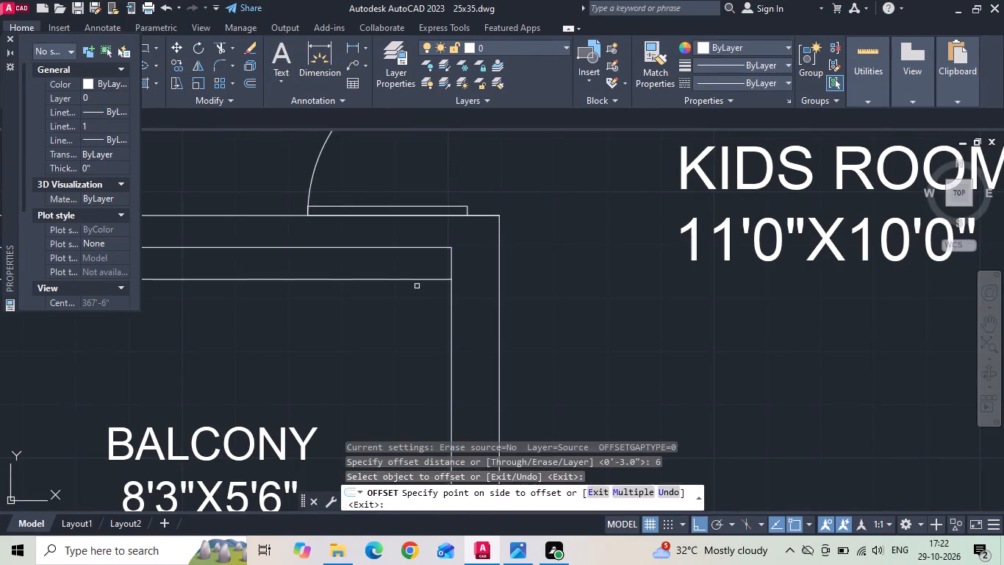
key("Escape")
Extend the offset line through the wall to the kids room face and trim its balcony part, leaving a door jamb line.
type("EX")
key("space")
left_click_drag(417, 278, 419, 295)
key("Escape")
key("t")
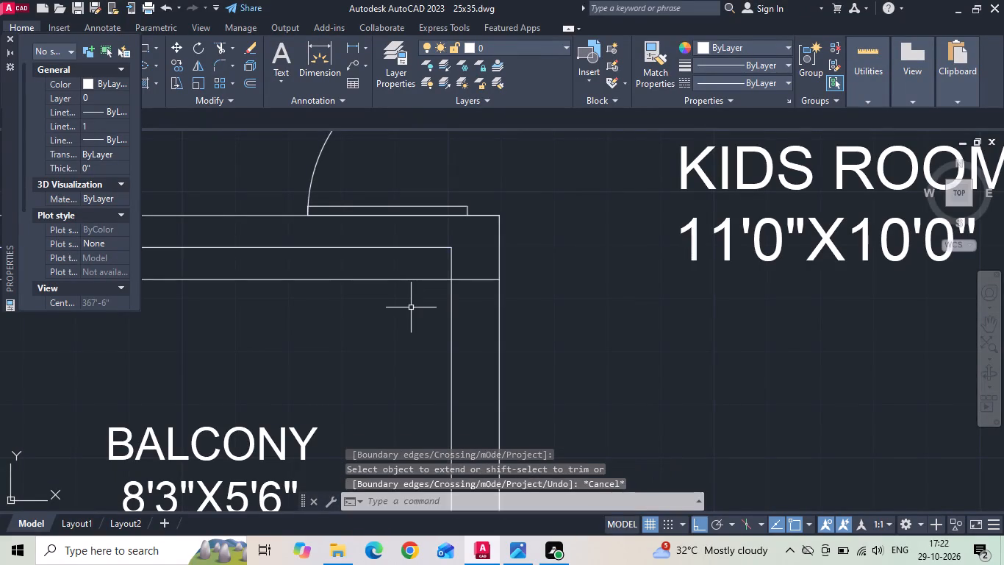
key("r")
key("space")
left_click_drag(405, 290, 401, 262)
key("Escape")
Copy the jamb line 3' straight down the wall between the balcony and the kids room.
left_click(485, 283)
left_click(476, 264)
right_click(476, 264)
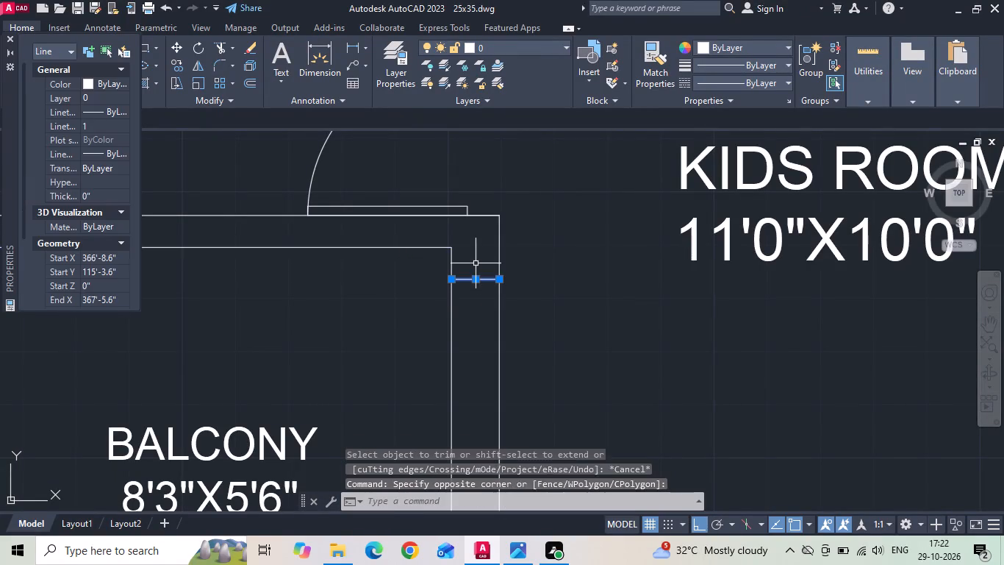
left_click(520, 277)
left_click_drag(566, 269, 569, 306)
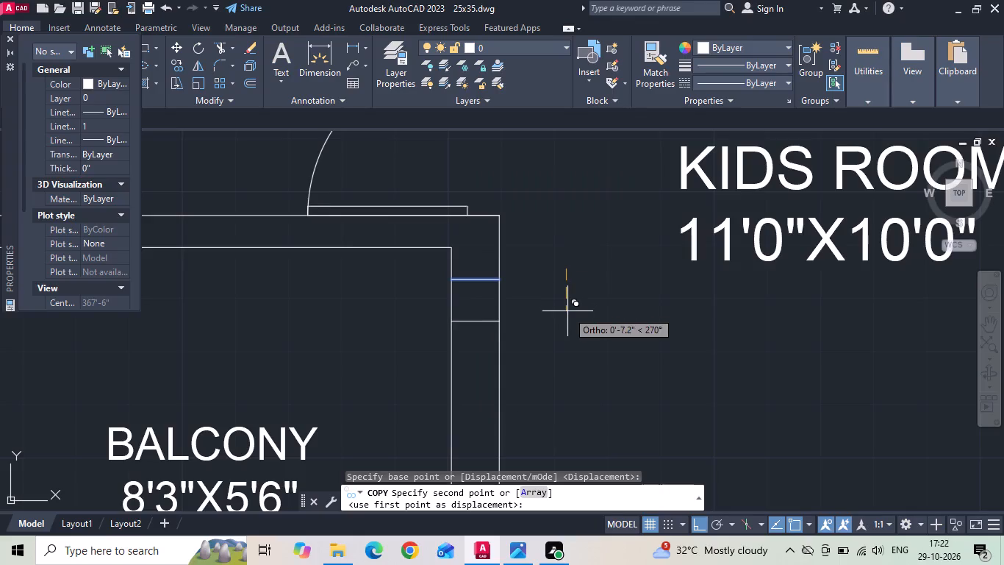
type("3'")
key("Return")
scroll(539, 212, "down", 2)
key("Escape")
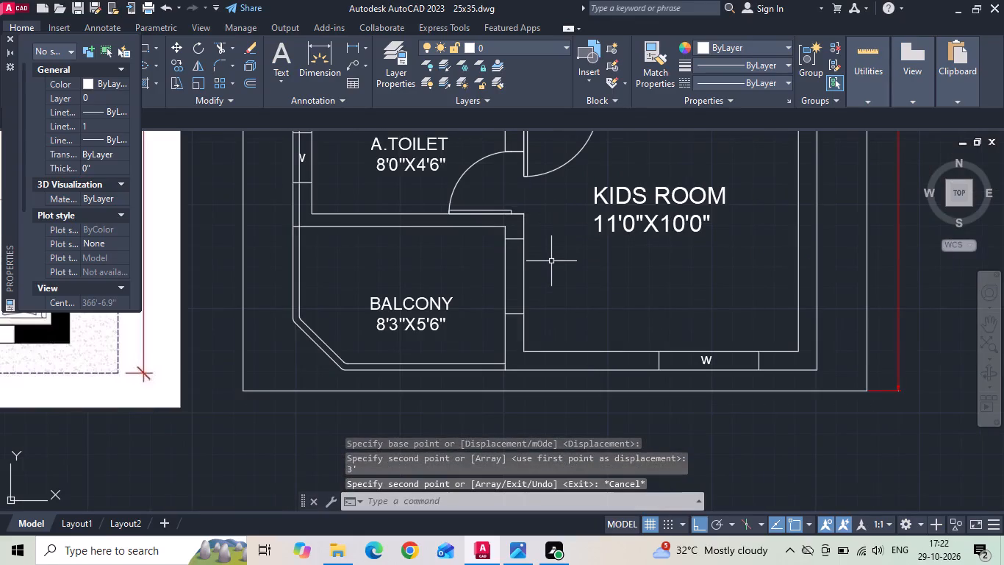
Trim both wall lines between the two jamb lines to open the kids room's balcony door.
type("TR")
key("space")
left_click_drag(542, 282, 500, 285)
scroll(499, 285, "down", 2)
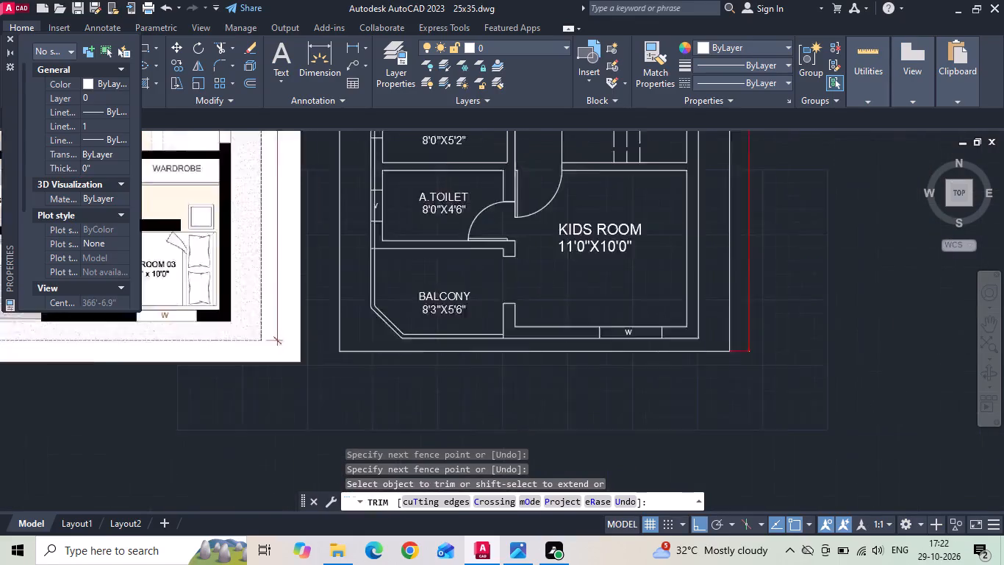
middle_click_drag(499, 282, 518, 351)
key("Escape")
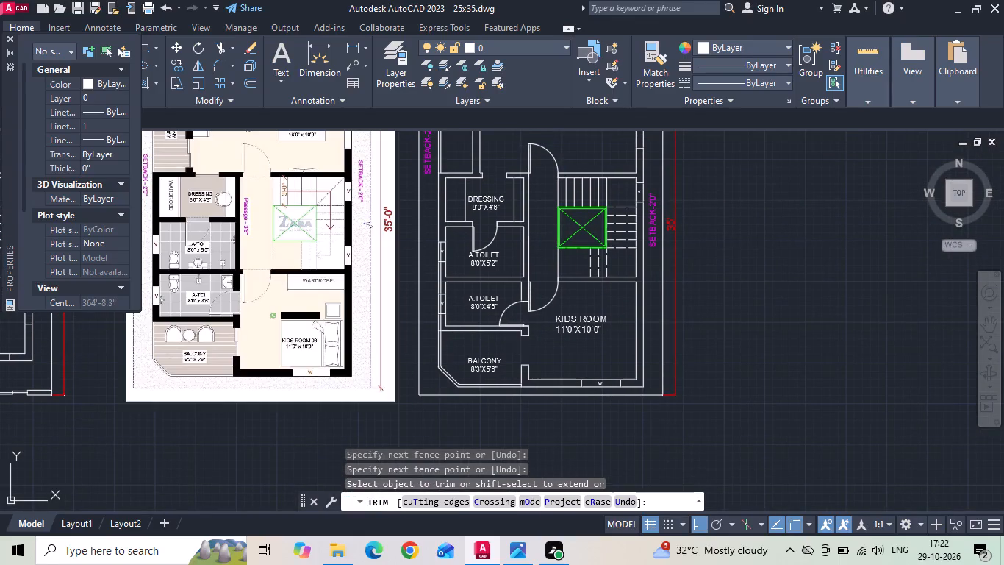
Offset the bottom line of the balcony beside the bedroom 6" upward.
middle_click_drag(509, 229, 514, 316)
scroll(483, 243, "up", 2)
type("O")
key("space")
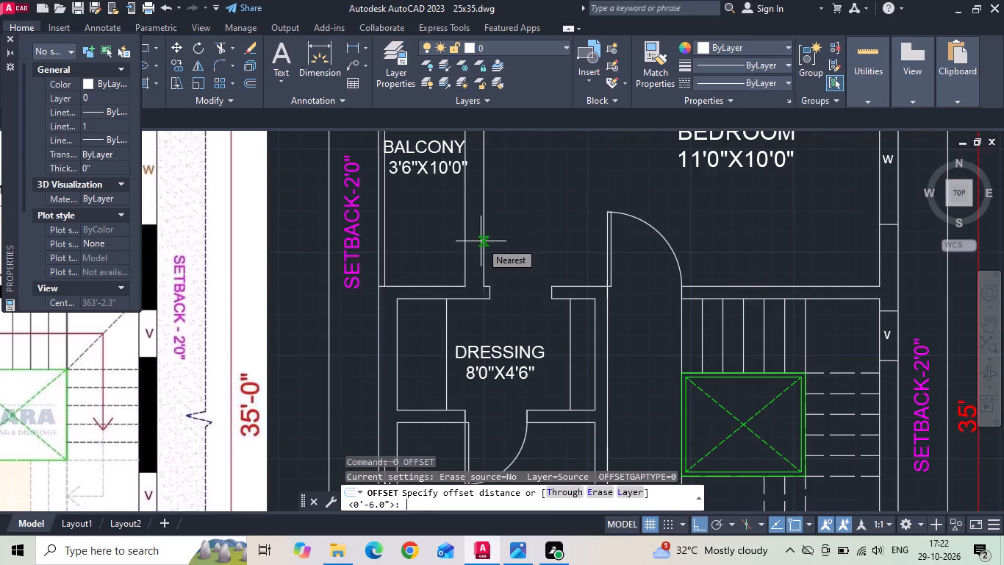
scroll(483, 255, "down", 1)
middle_click_drag(406, 264, 551, 295)
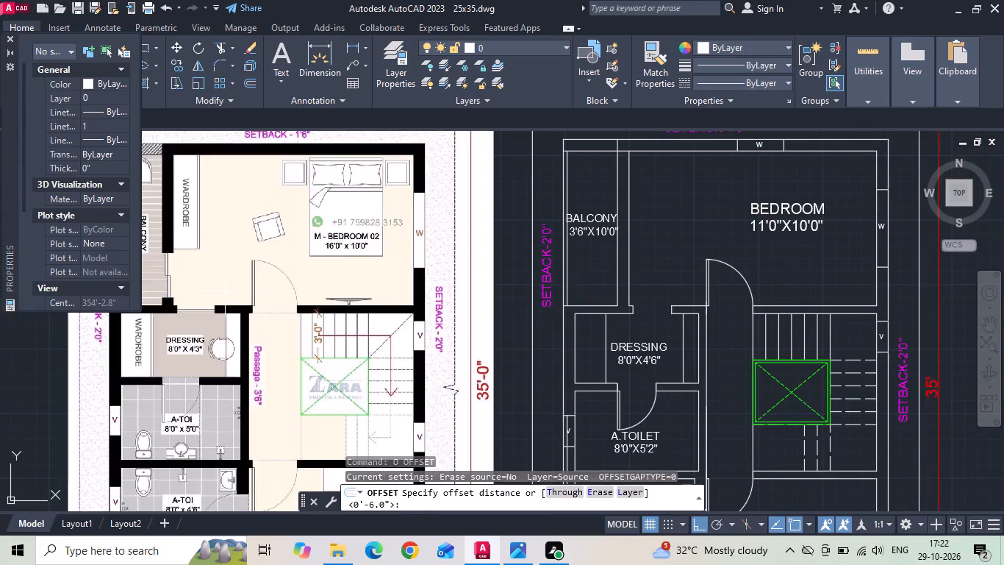
key("6")
key("space")
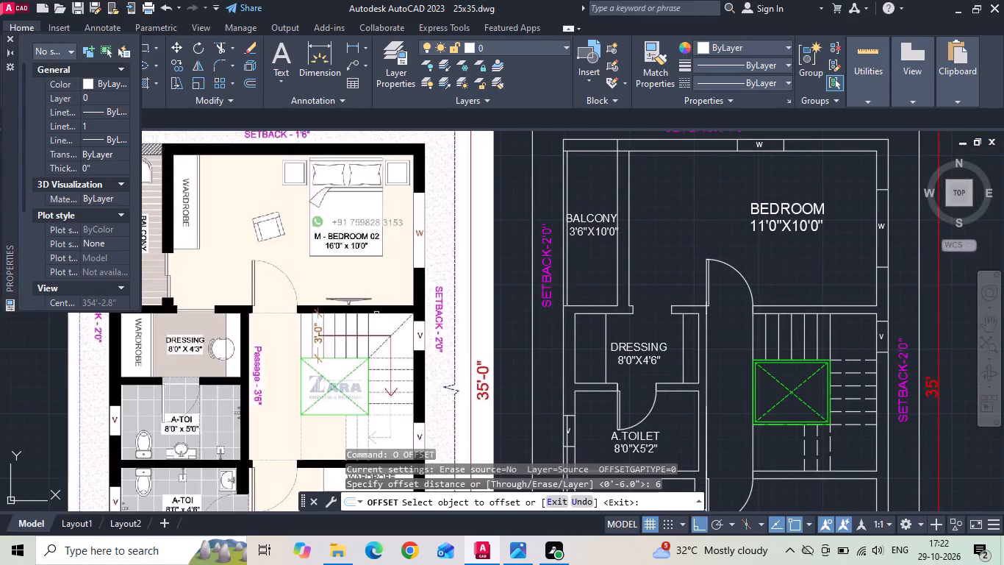
scroll(583, 310, "up", 2)
left_click_drag(615, 299, 616, 293)
left_click(623, 246)
middle_click_drag(625, 256, 543, 282)
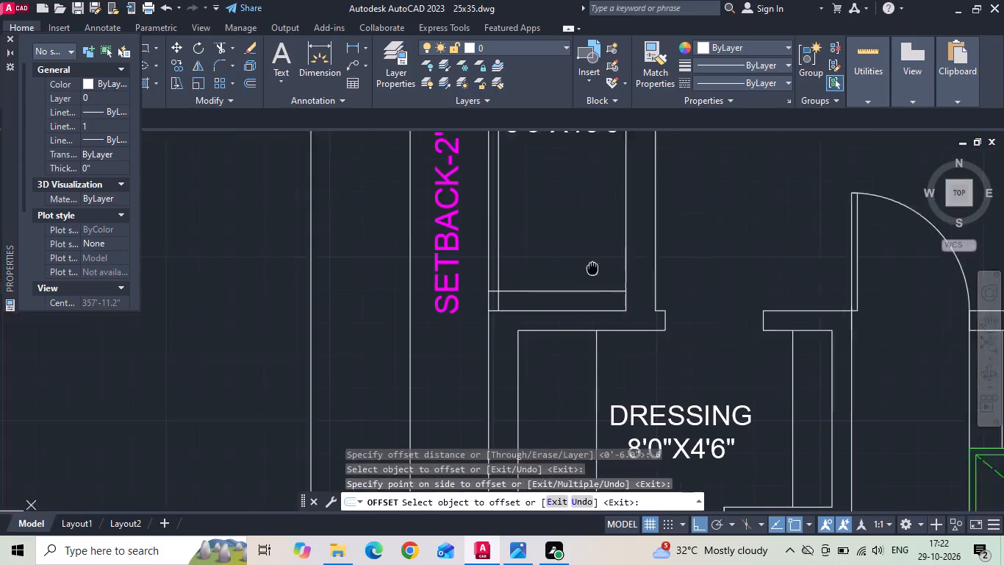
middle_click_drag(543, 282, 514, 291)
key("Escape")
Extend the offset line to the wall's bedroom face and trim its part inside the balcony, leaving a door jamb line.
type("EX")
key("space")
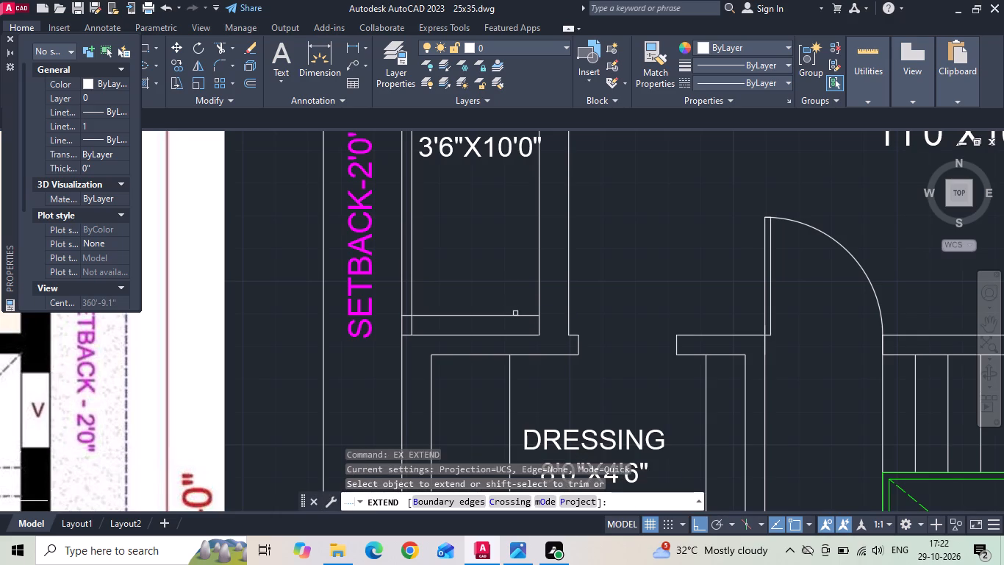
left_click(514, 313)
key("Escape")
type("TR")
key("space")
left_click(509, 311)
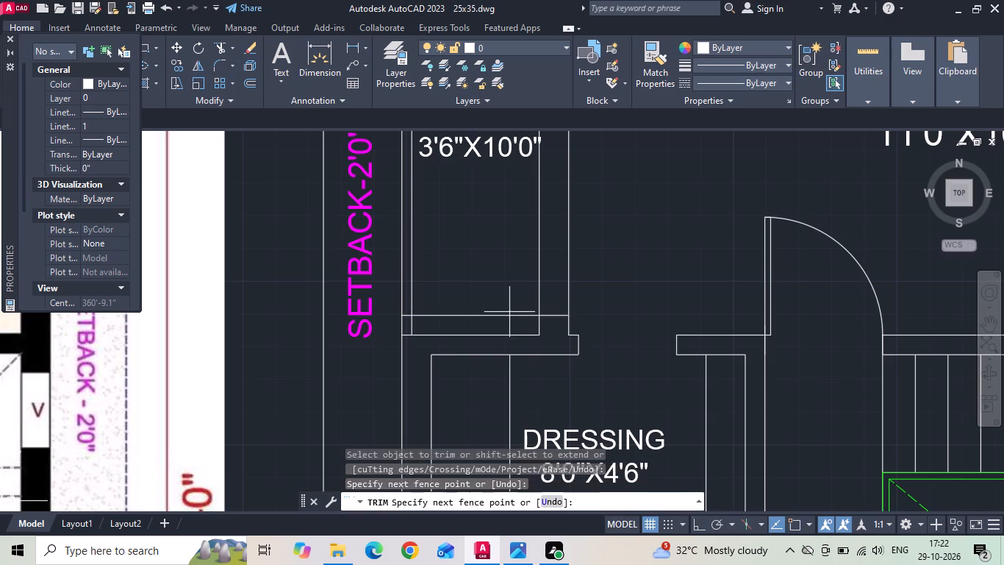
left_click(496, 319)
left_click(408, 316)
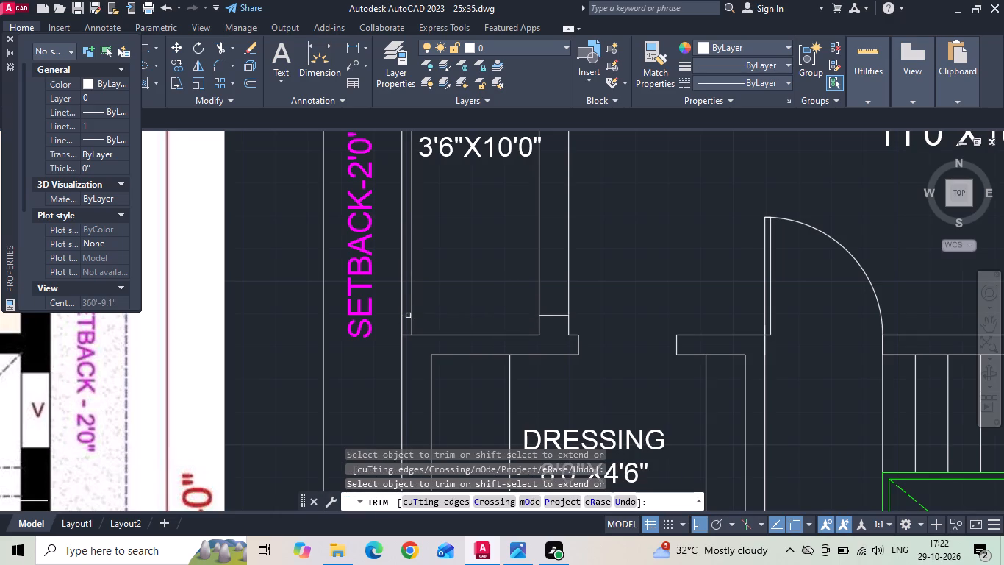
key("Escape")
Copy this jamb line 3' straight up the wall between the balcony and the bedroom.
left_click(544, 310)
left_click(547, 321)
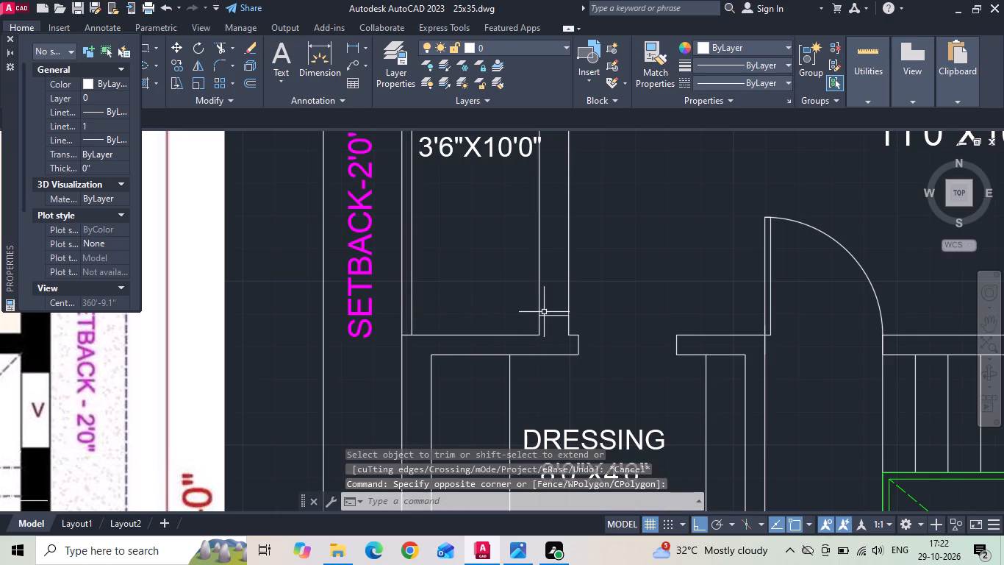
left_click(547, 315)
right_click(543, 309)
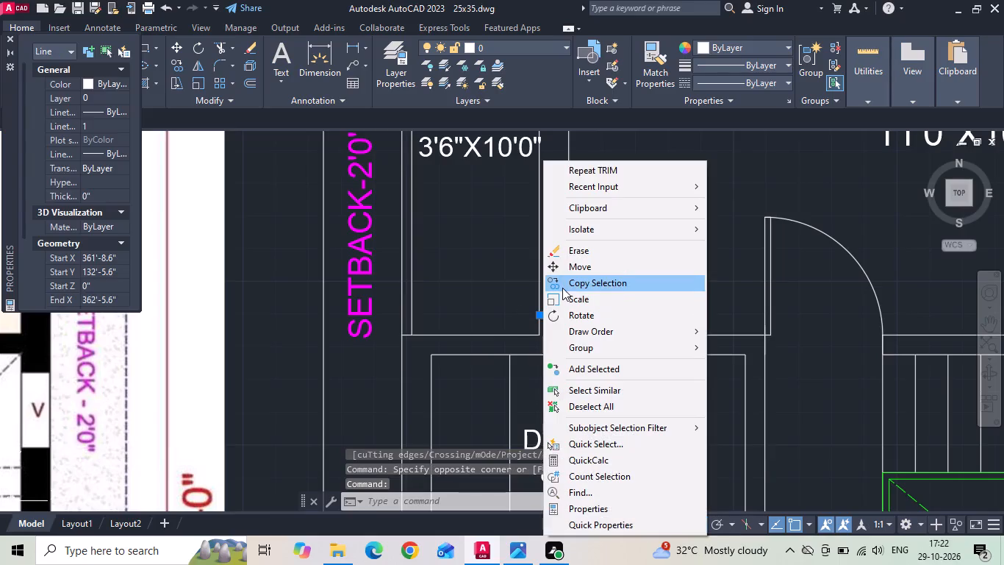
left_click(563, 287)
left_click(636, 269)
key("3")
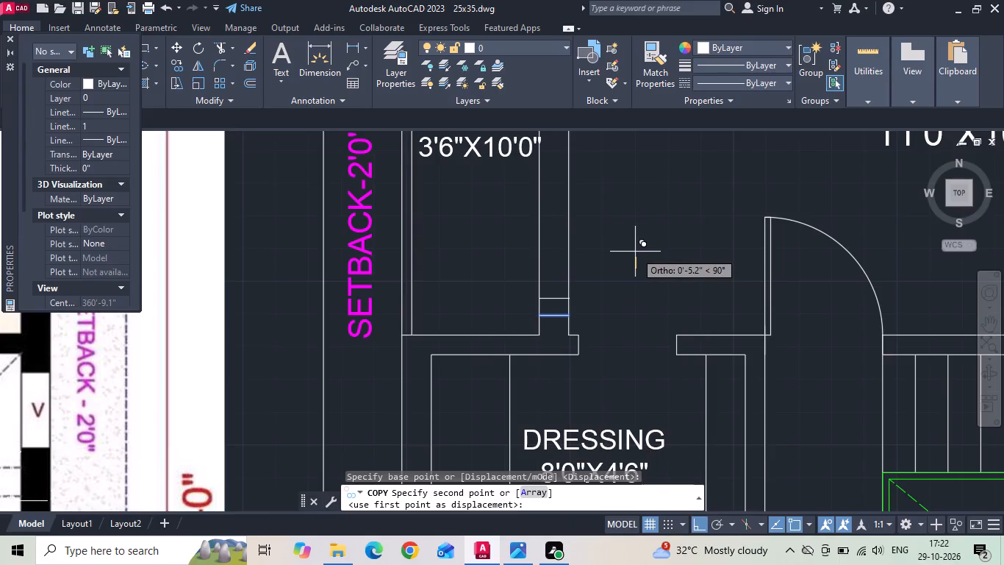
key("apostrophe")
key("Return")
key("Escape")
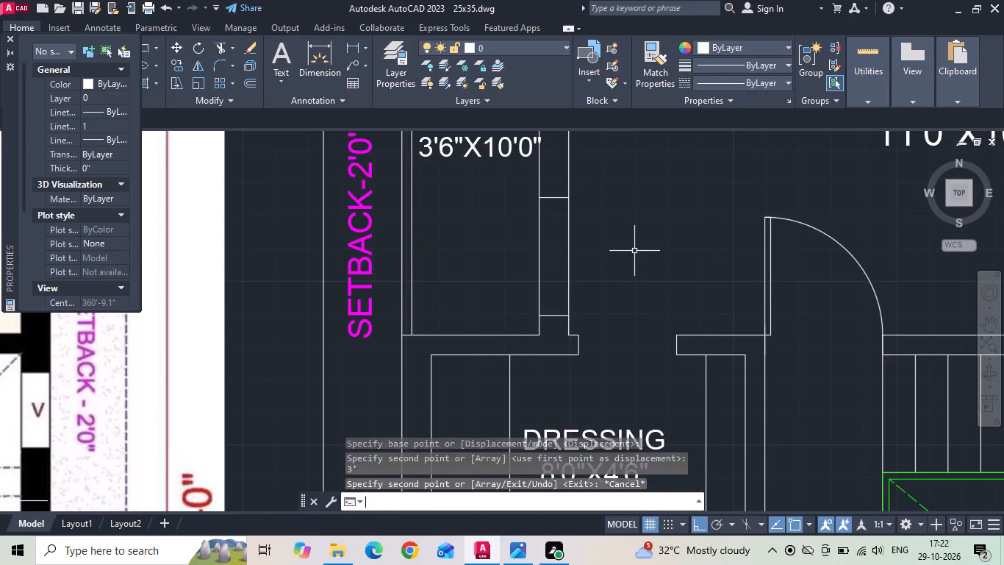
Trim both wall lines between the jamb lines to open the bedroom's balcony door.
key("t")
key("r")
key("space")
left_click_drag(595, 254, 514, 263)
scroll(514, 235, "down", 3)
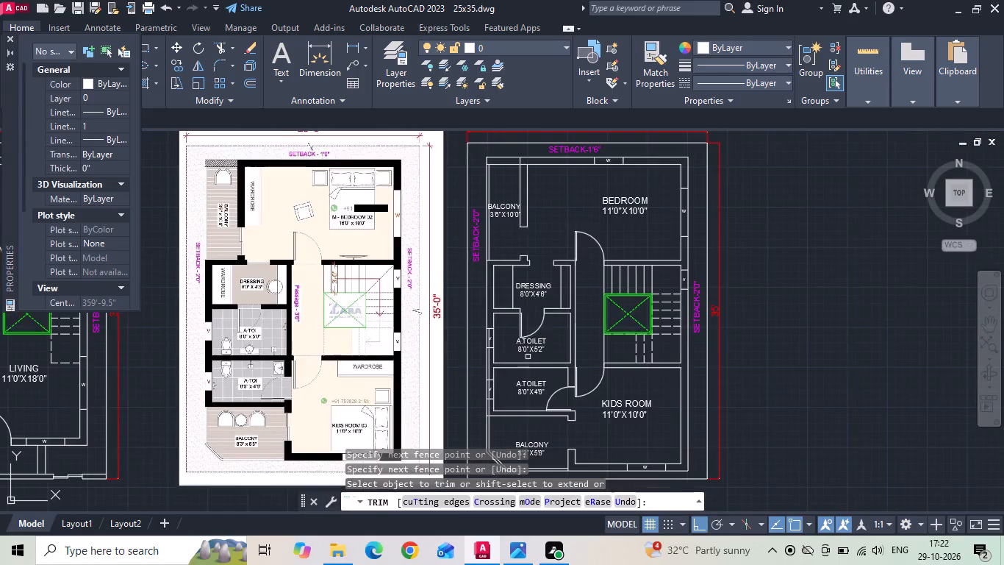
Draw a vertical centre line across the kids room's balcony door opening, from the lower jamb's midpoint to the upper jamb.
middle_click_drag(526, 358, 514, 225)
scroll(559, 313, "up", 3)
key("Escape")
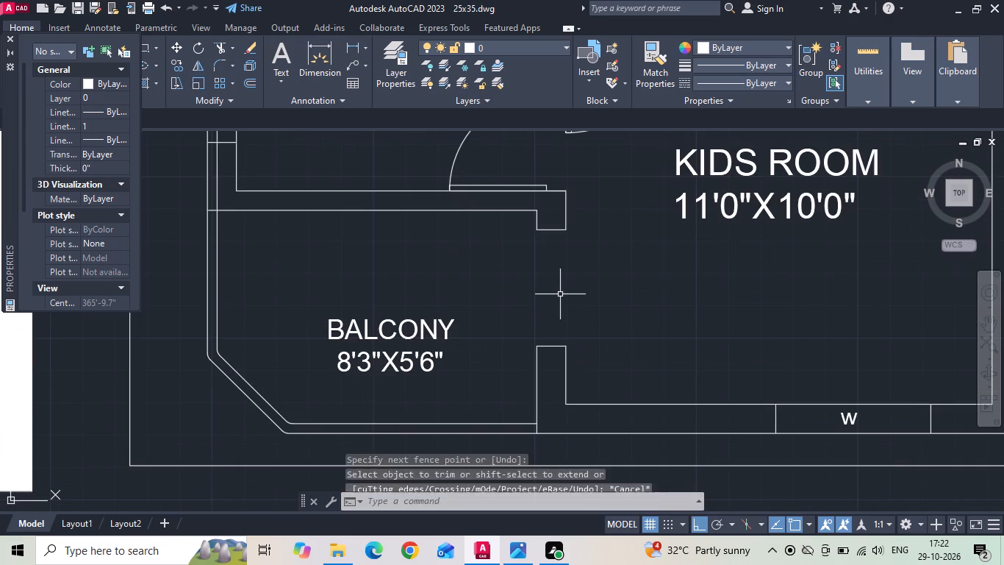
type("L")
key("space")
left_click(548, 343)
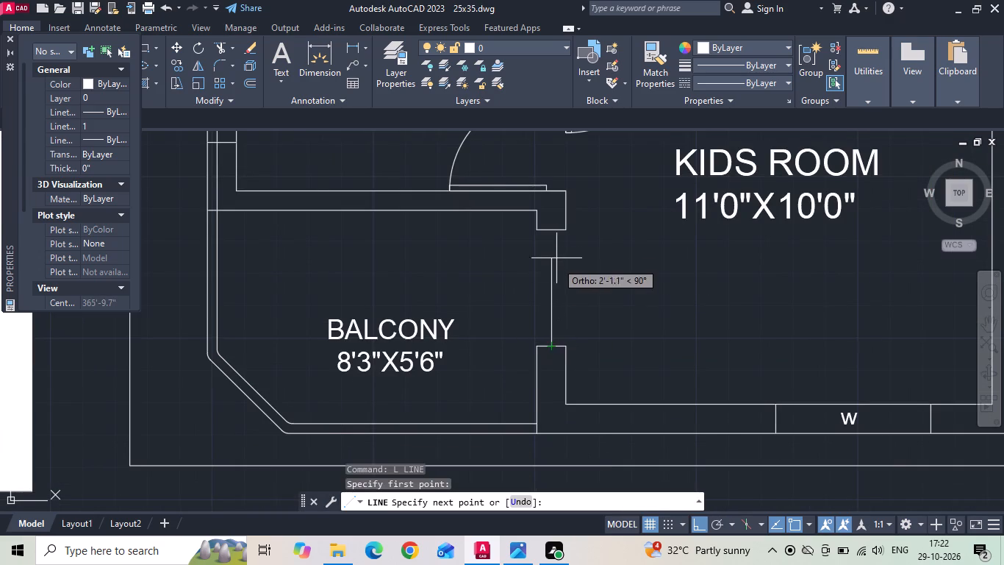
scroll(554, 249, "up", 1)
left_click(548, 219)
key("Escape")
Copy the door opening's centre line 2" to each side, towards the balcony and towards the kids room.
left_click_drag(560, 297, 544, 301)
left_click(541, 301)
right_click(539, 297)
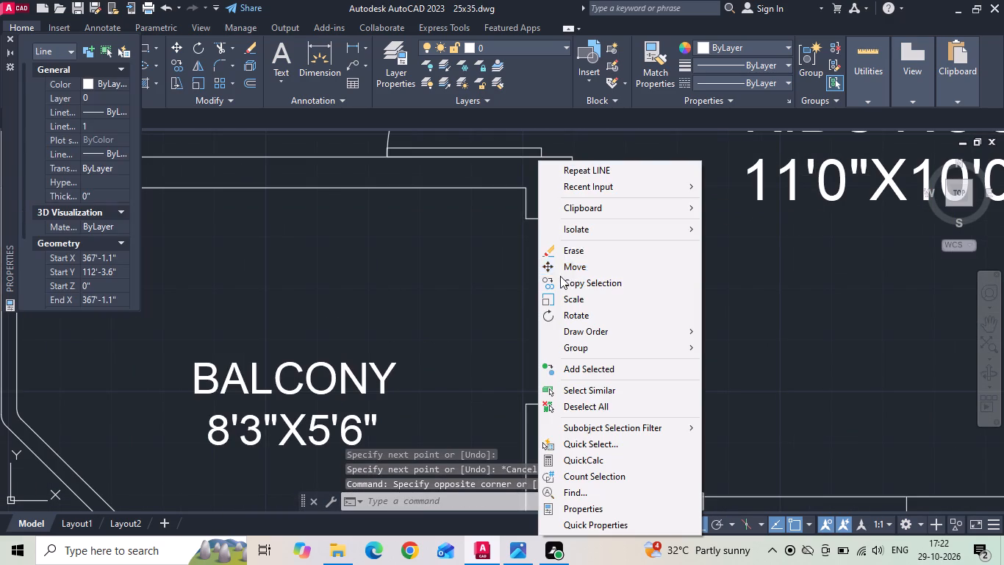
left_click(567, 279)
left_click_drag(644, 291, 634, 294)
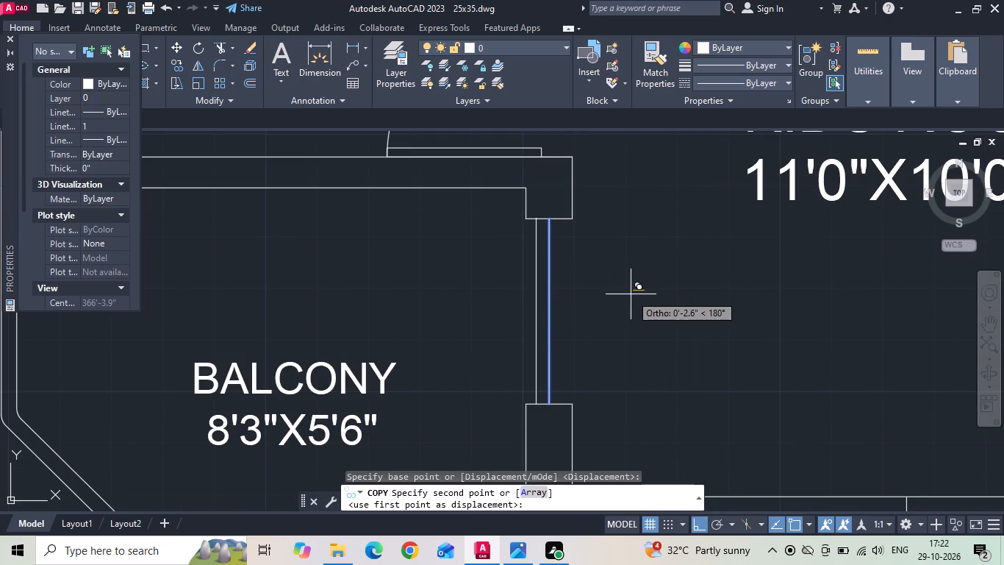
type("2")
key("space")
type("2")
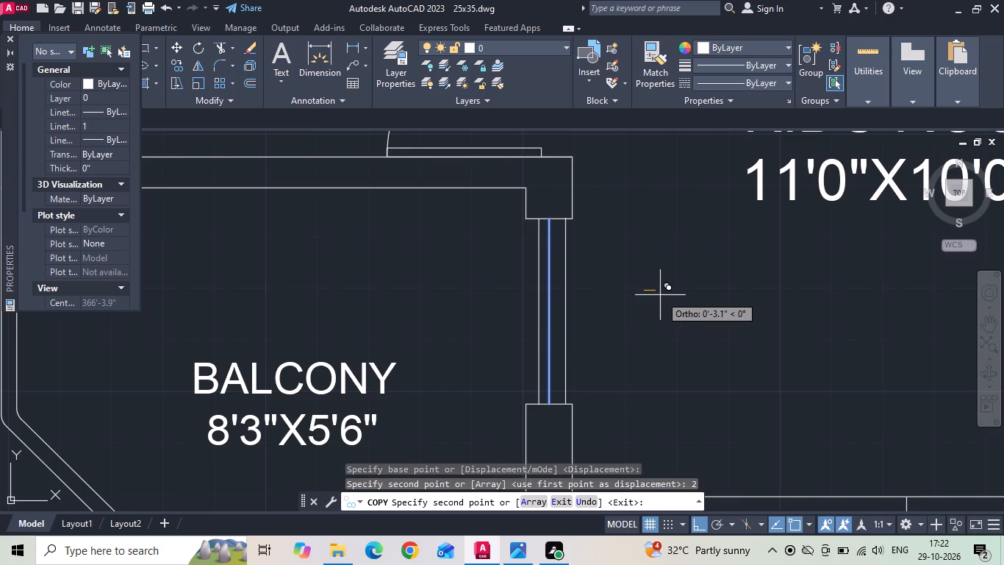
key("space")
key("Escape")
Draw a cross line at mid-opening and trim the balcony-side line above it and the room-side line below it, forming two staggered sliding panels.
key("l")
key("space")
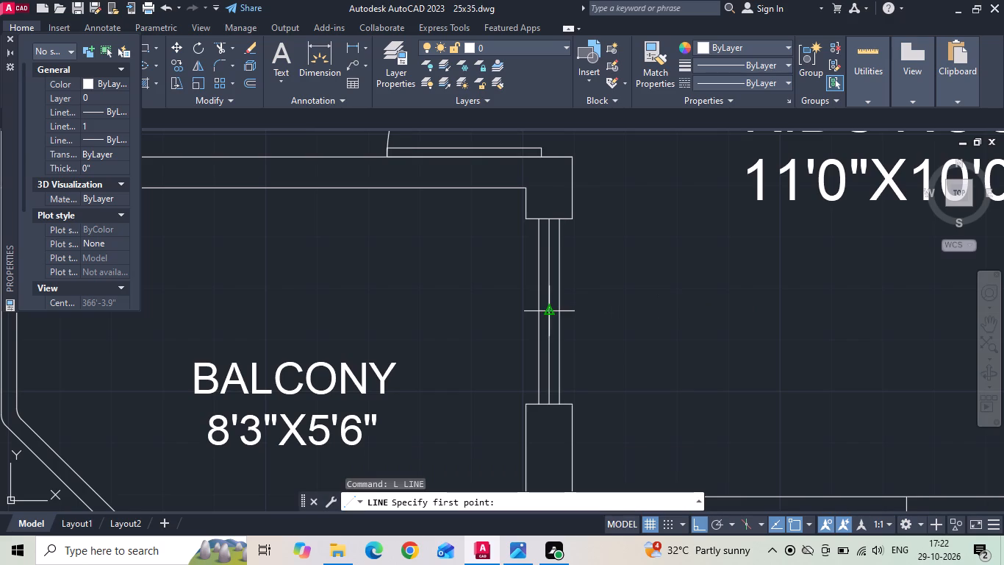
left_click(539, 311)
left_click(557, 310)
key("Escape")
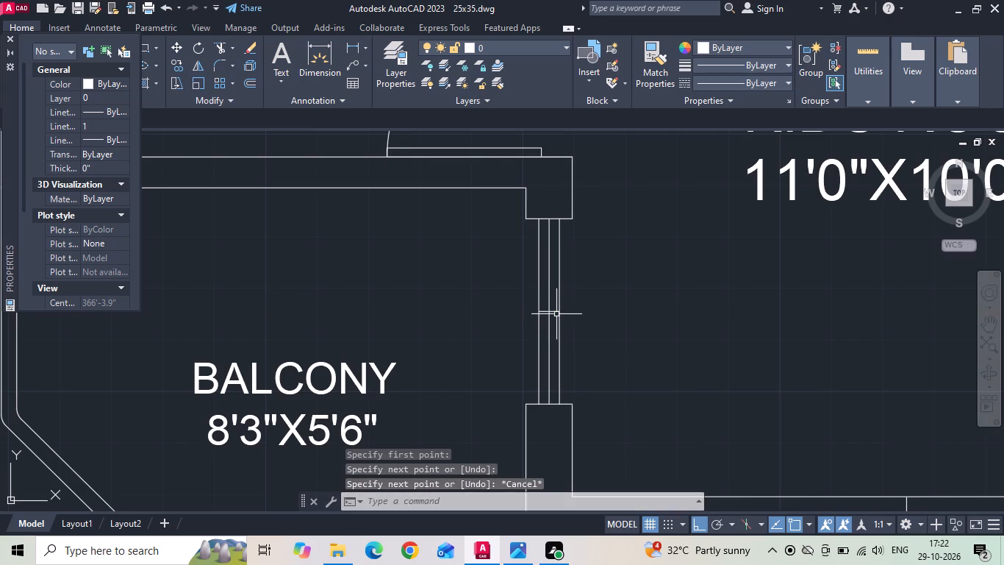
type("TR")
key("space")
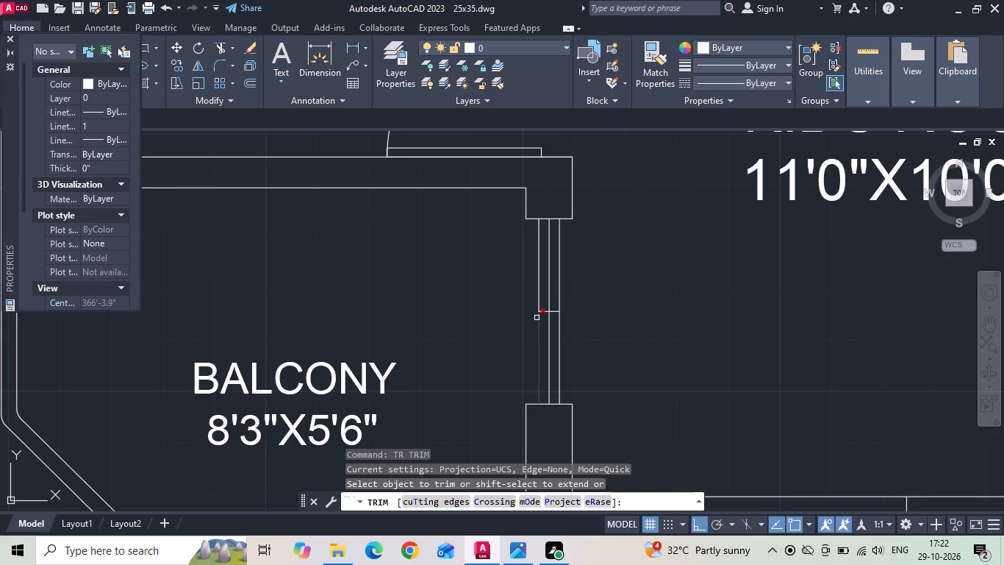
left_click(540, 280)
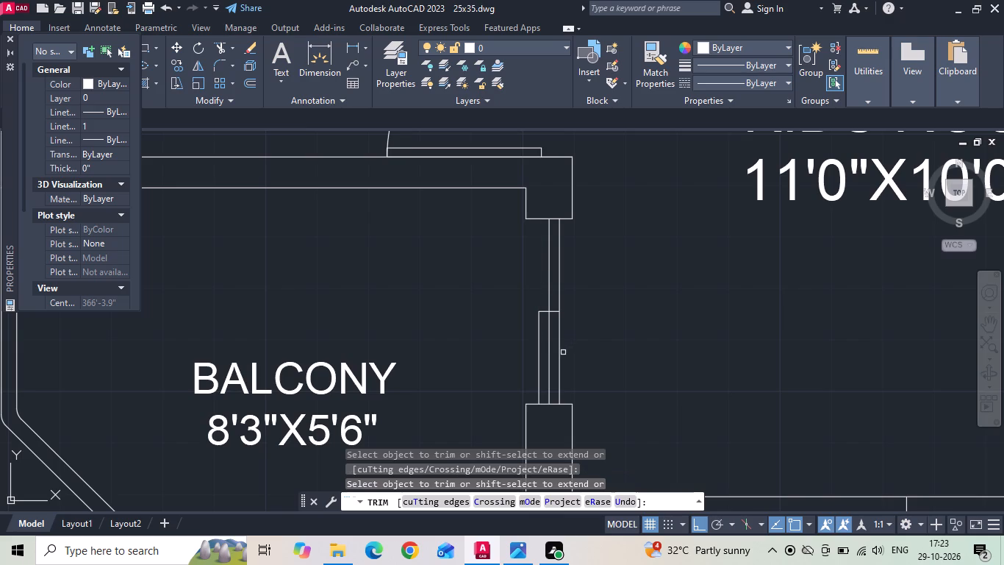
left_click(559, 358)
key("Escape")
Copy the sliding door, based on the upper jamb's room-side corner, to the matching corner of the bedroom's balcony door opening.
left_click_drag(582, 294, 545, 319)
left_click(519, 340)
right_click(517, 341)
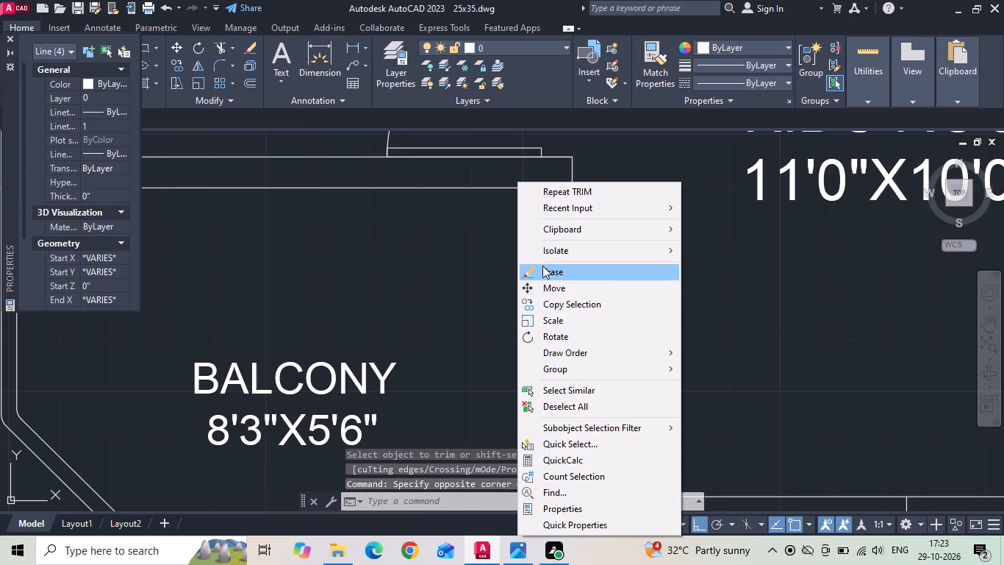
left_click(554, 311)
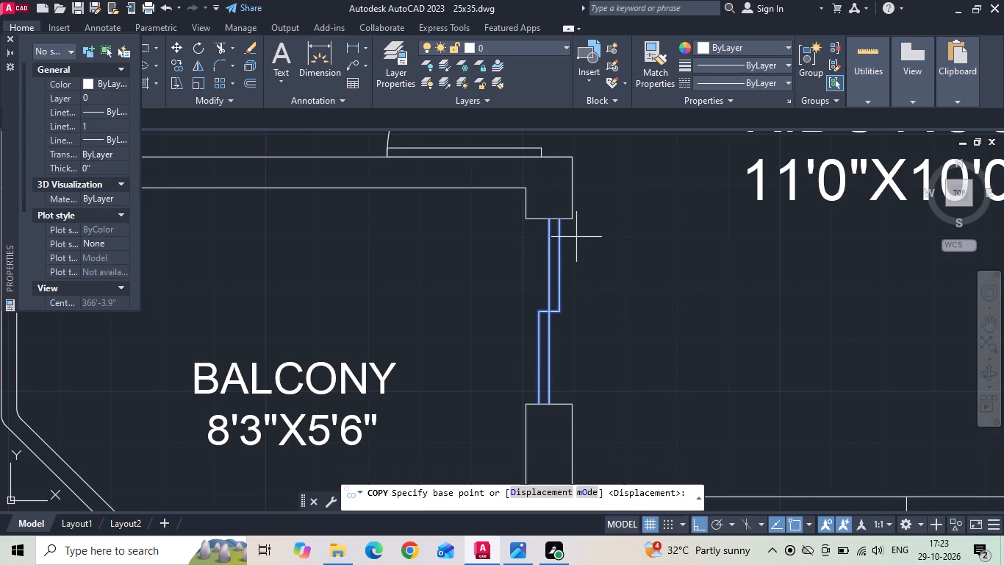
left_click(574, 221)
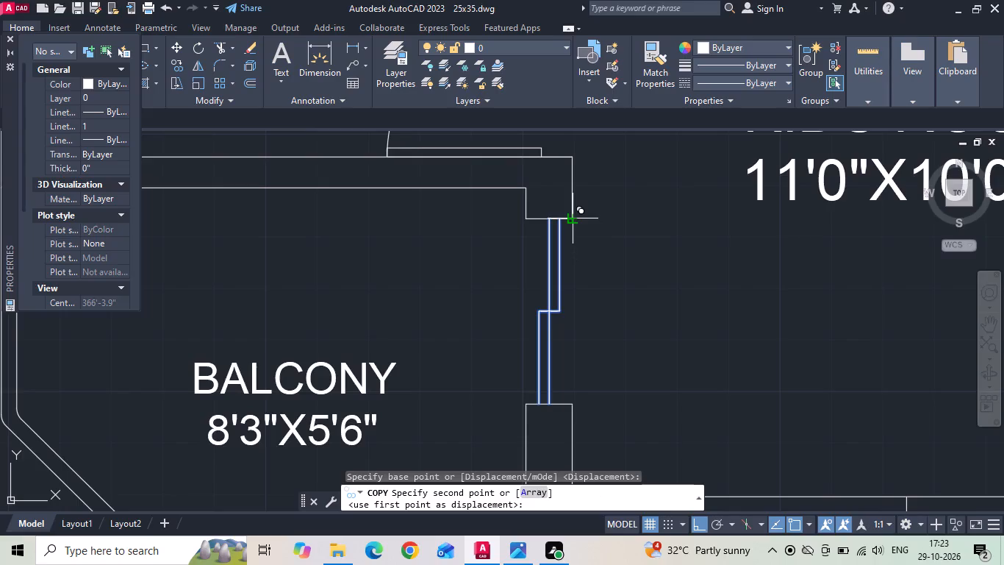
scroll(560, 294, "down", 2)
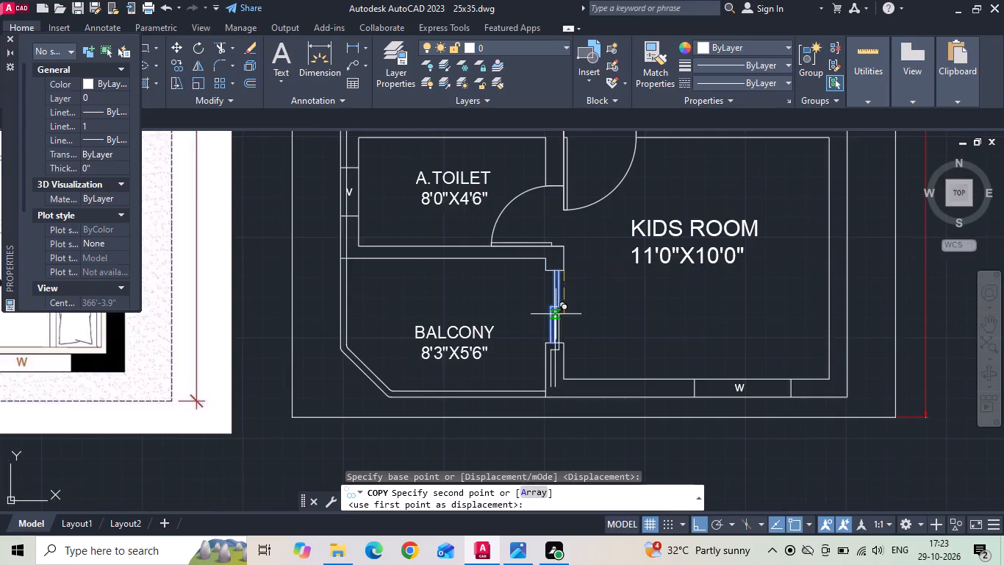
middle_click_drag(508, 251, 509, 460)
middle_click_drag(476, 219, 485, 416)
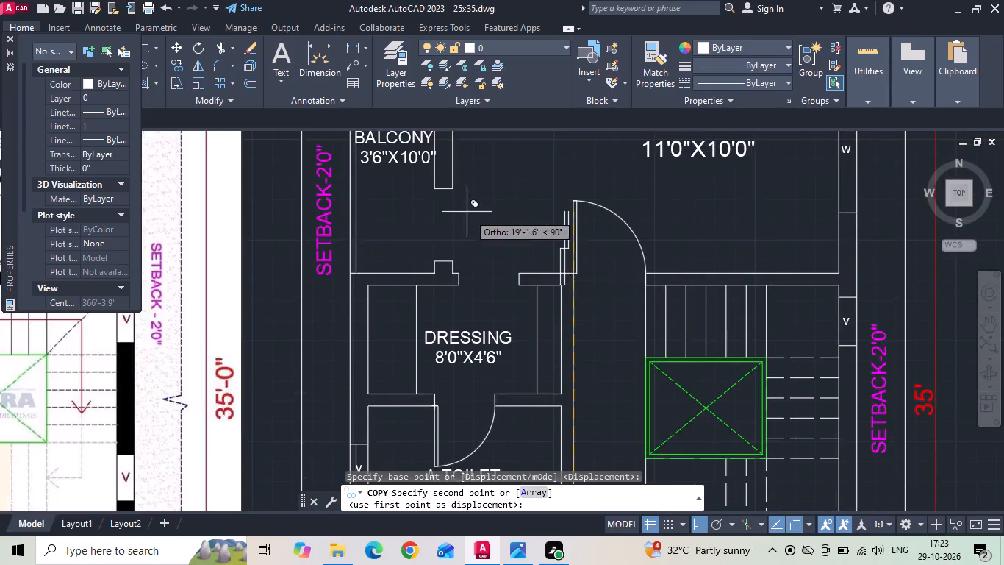
scroll(436, 193, "up", 2)
left_click(477, 182)
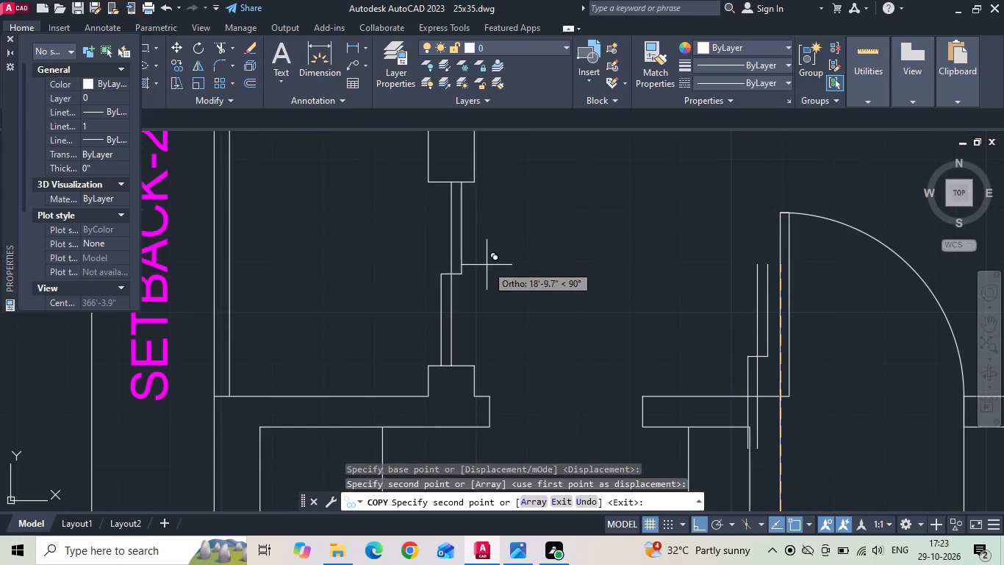
key("Escape")
Save the drawing.
key("ctrl+s")
key("ctrl+s")
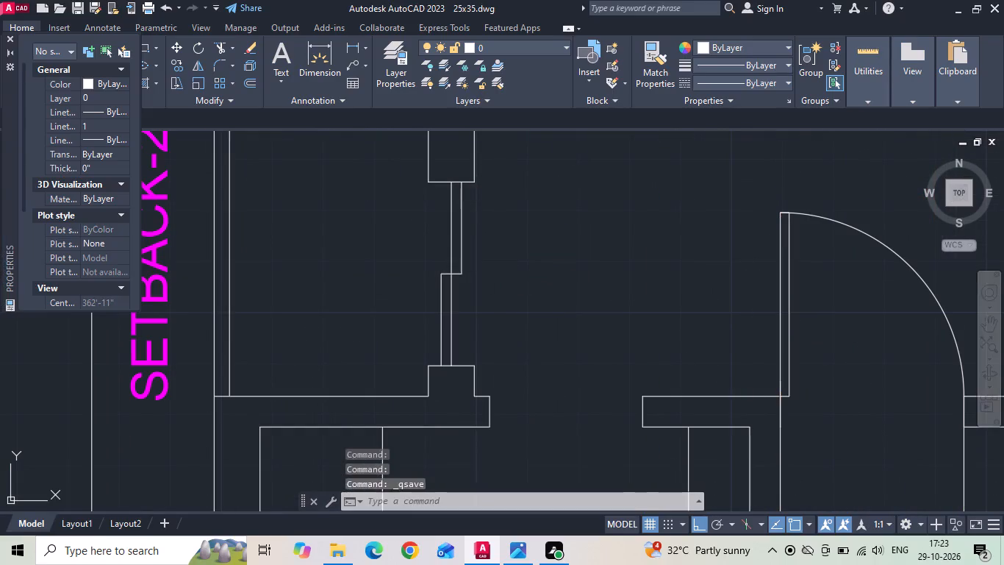
Draw a horizontal line between the jamb midpoints of the opening from the bedroom to the dressing room, following the reference plan.
scroll(481, 98, "down", 4)
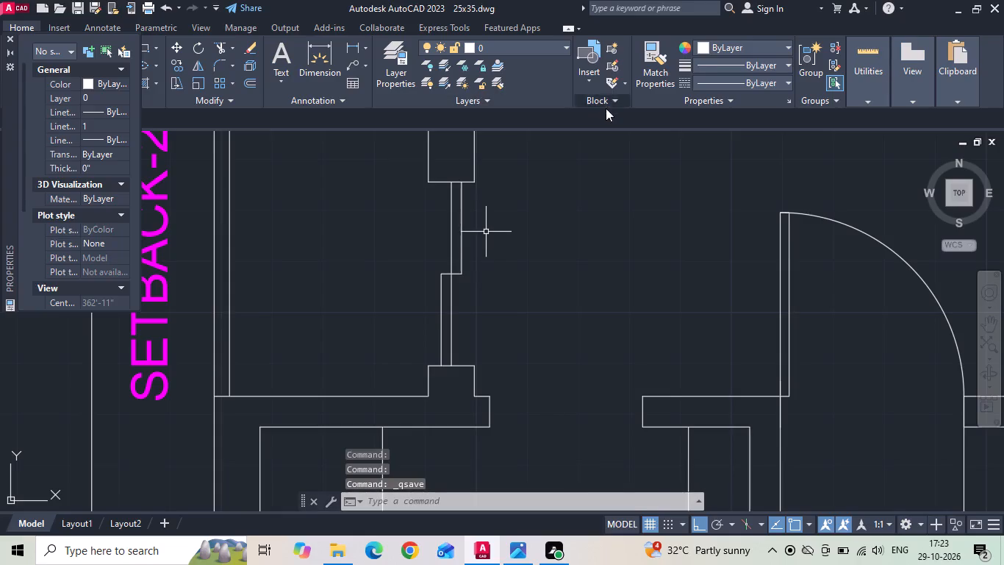
scroll(598, 241, "down", 3)
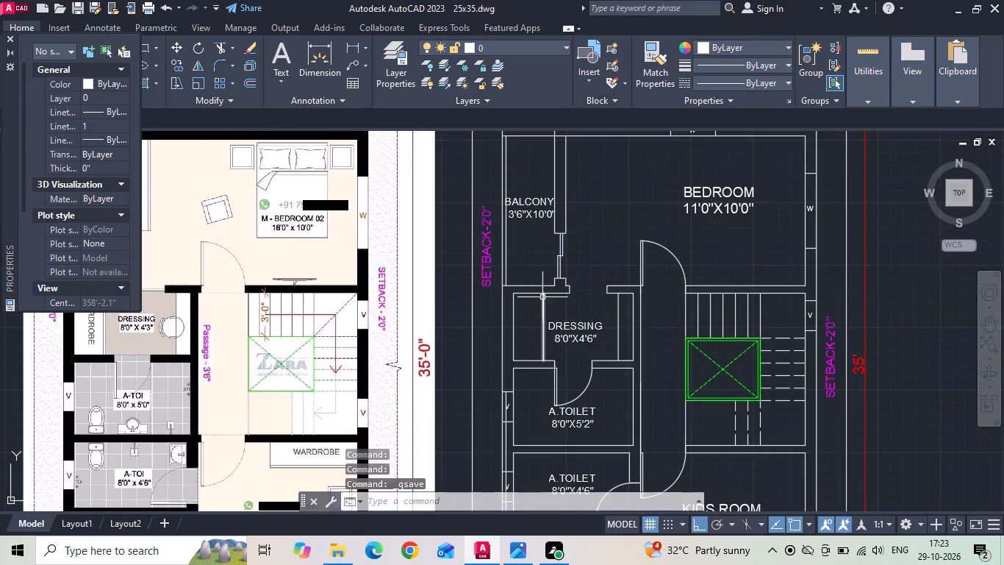
middle_click_drag(487, 314, 628, 311)
scroll(290, 309, "up", 2)
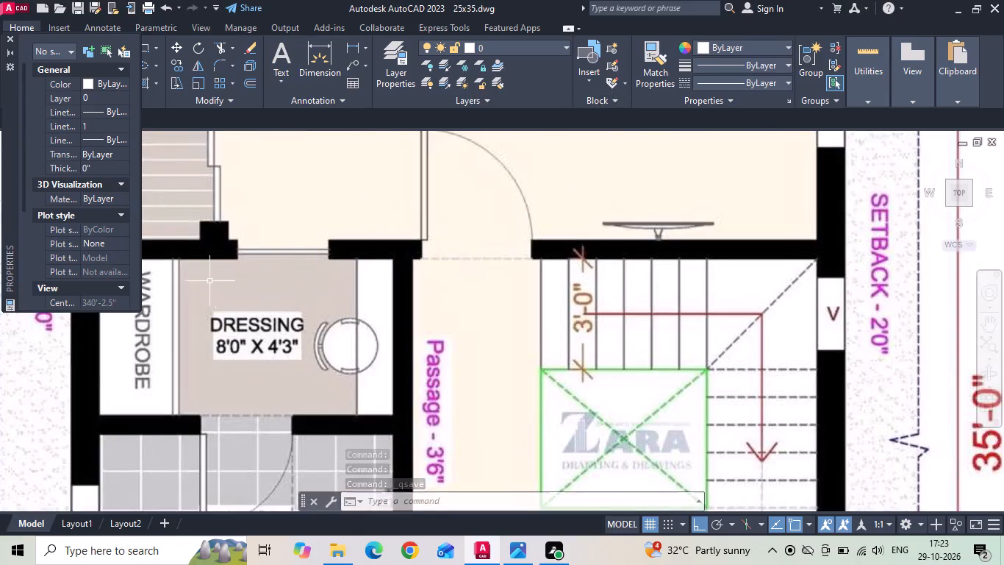
scroll(198, 276, "down", 1)
middle_click_drag(798, 287, 439, 290)
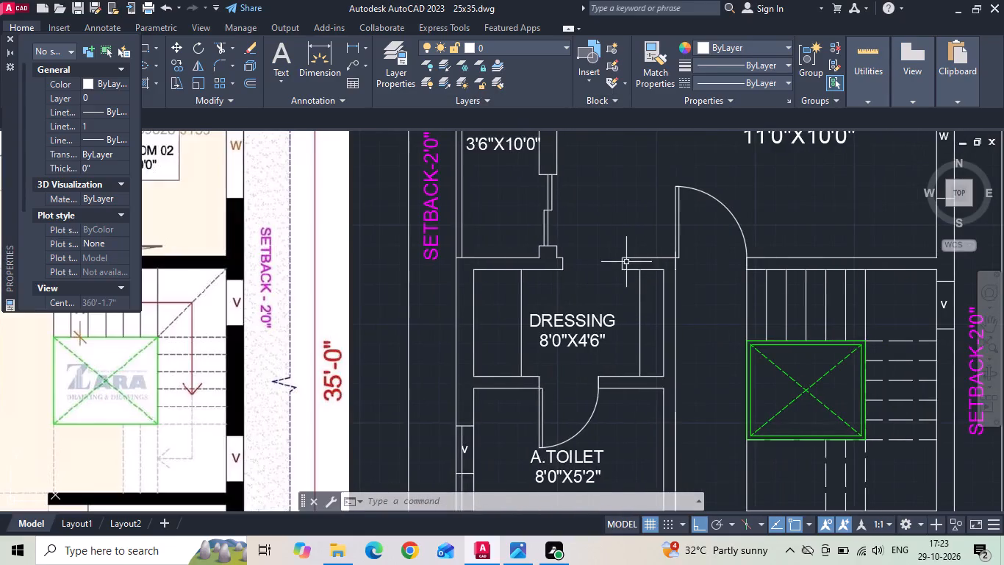
scroll(620, 250, "up", 2)
type("l")
key("space")
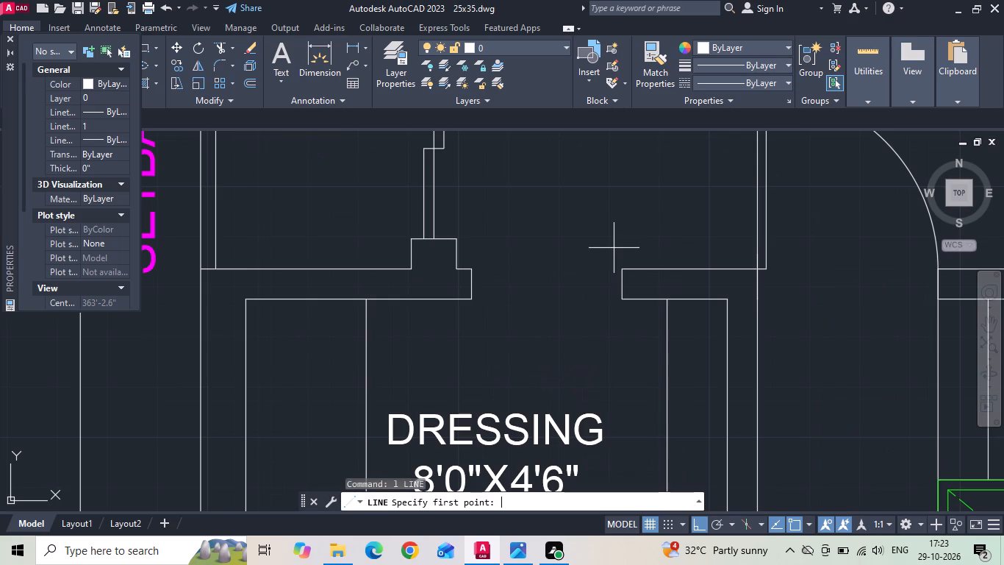
scroll(625, 304, "up", 1)
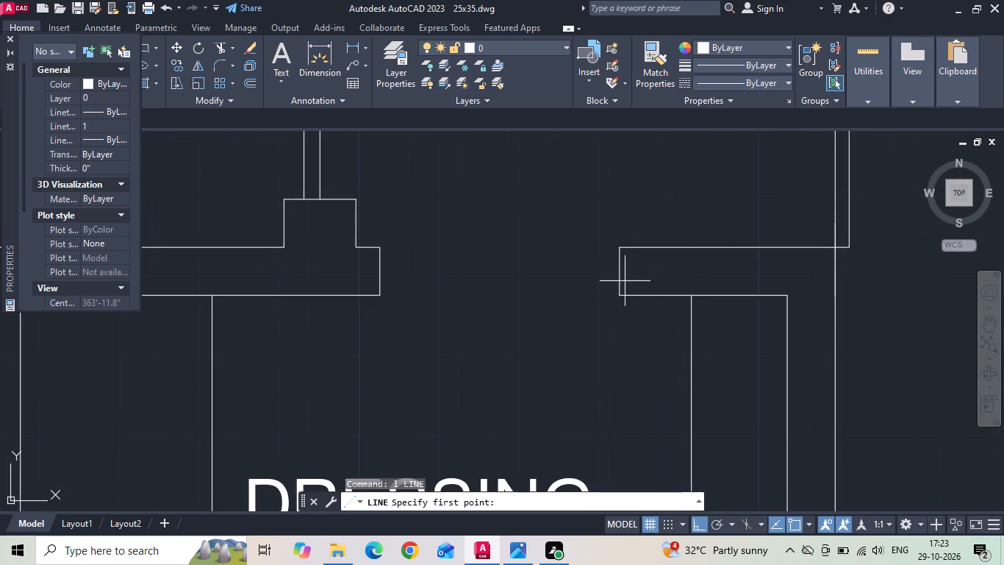
scroll(625, 269, "up", 1)
left_click(615, 272)
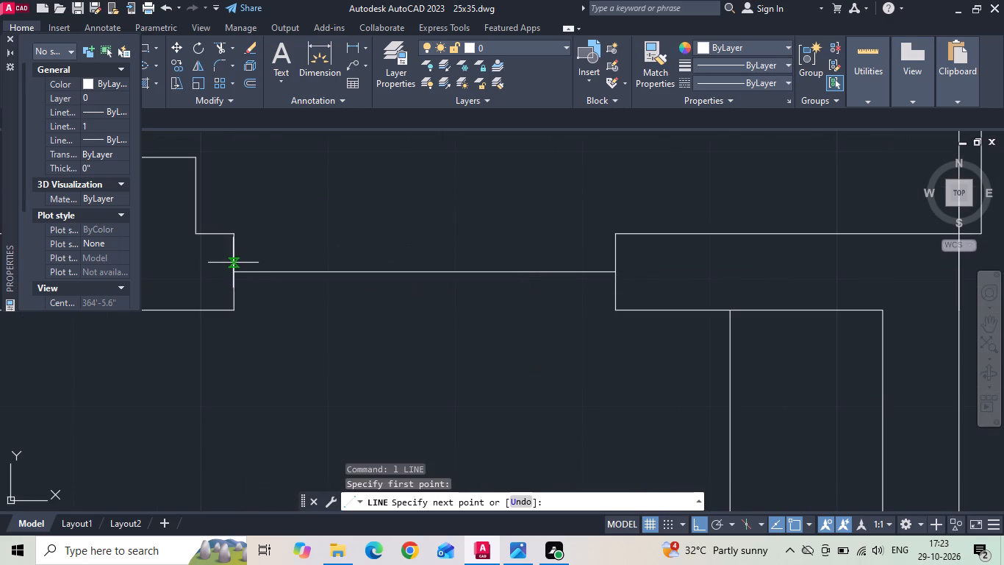
left_click(232, 272)
key("Escape")
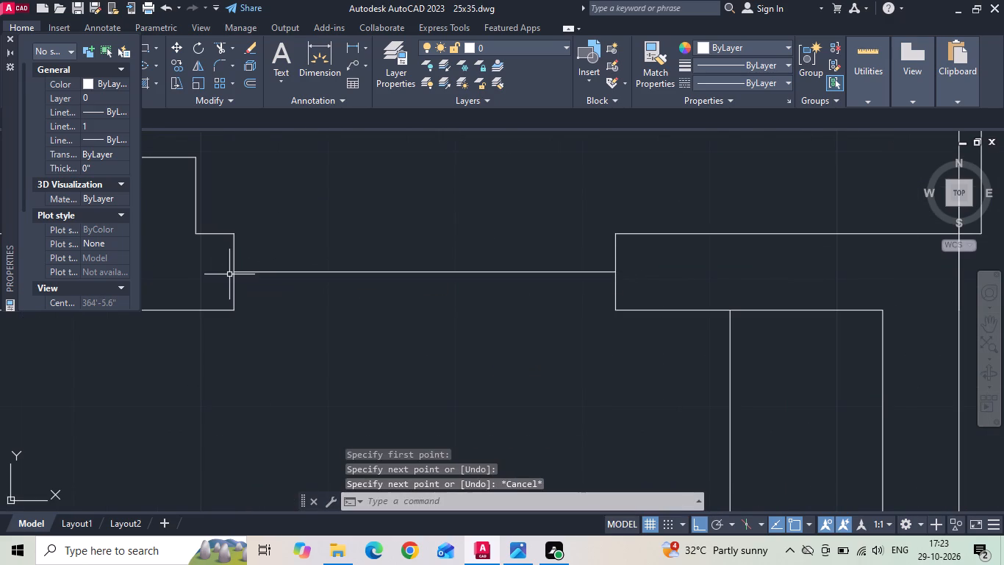
Offset the dressing opening's line 1" to both sides and delete the original centre line.
key("o")
key("Return")
key("1")
key("Return")
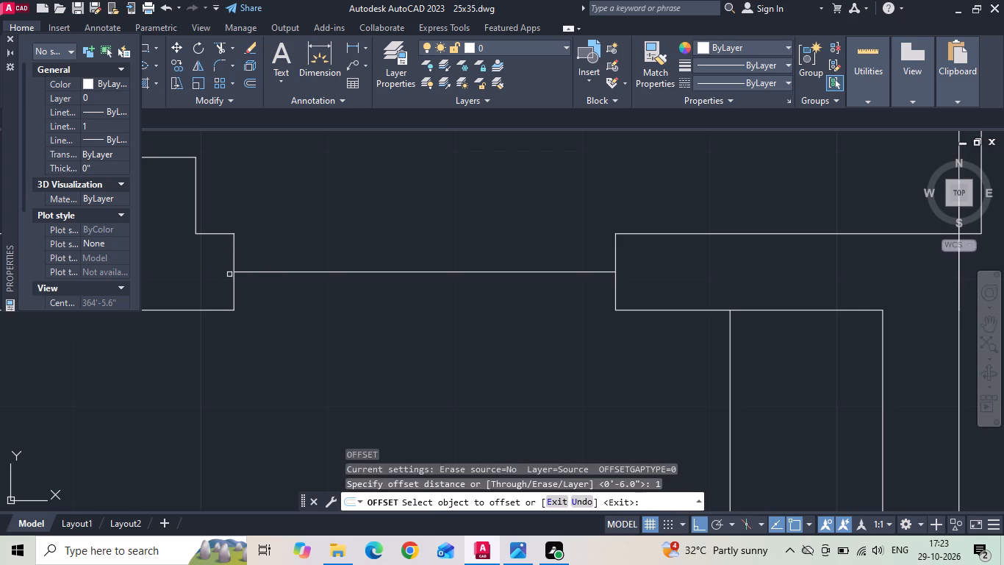
left_click(257, 270)
left_click(263, 258)
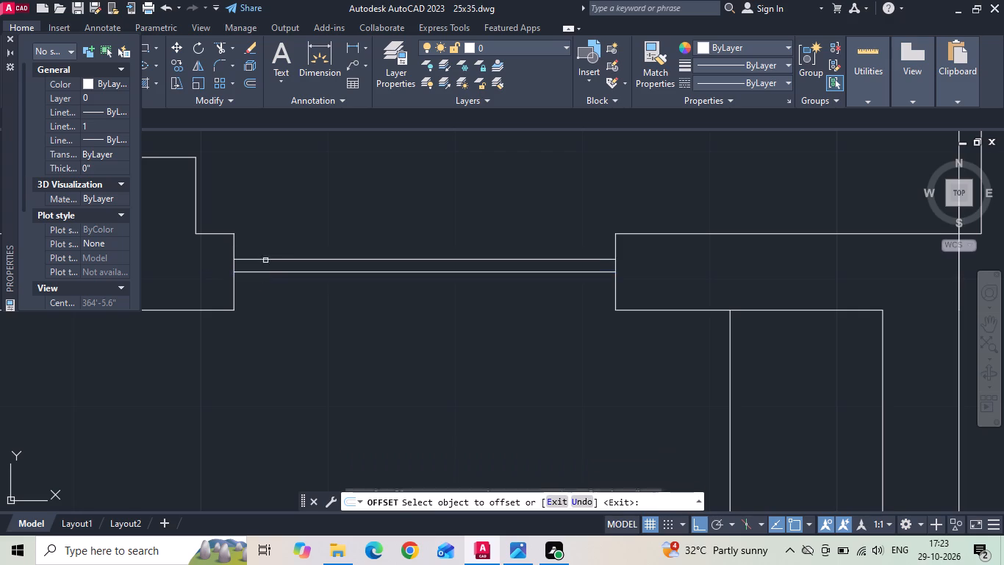
left_click(267, 272)
left_click(265, 308)
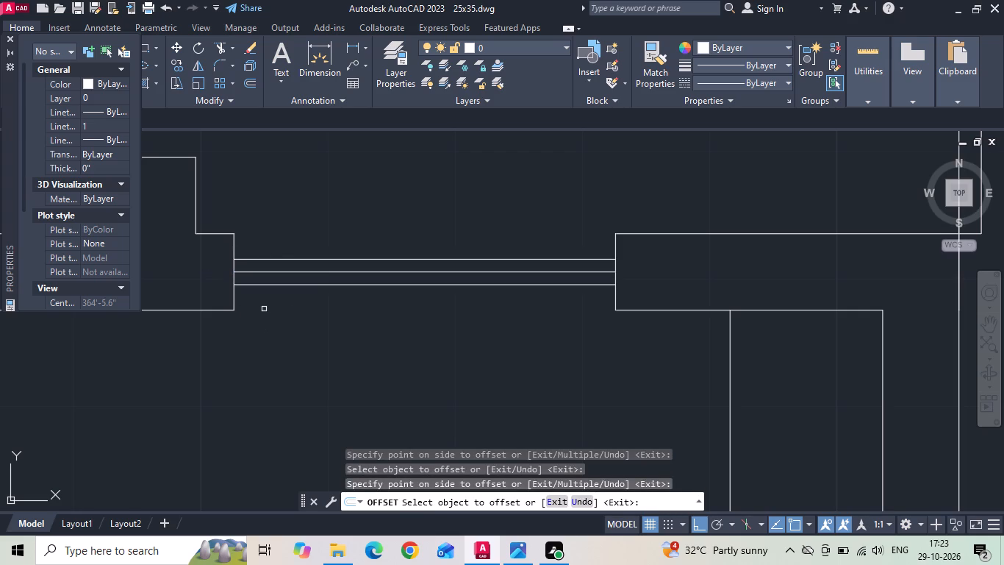
key("Escape")
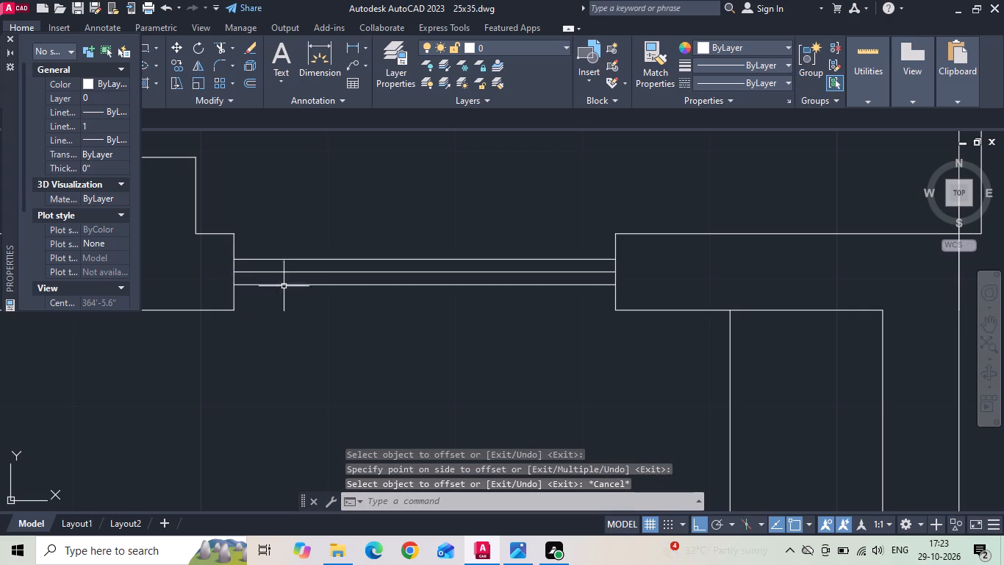
left_click(290, 273)
key("Delete")
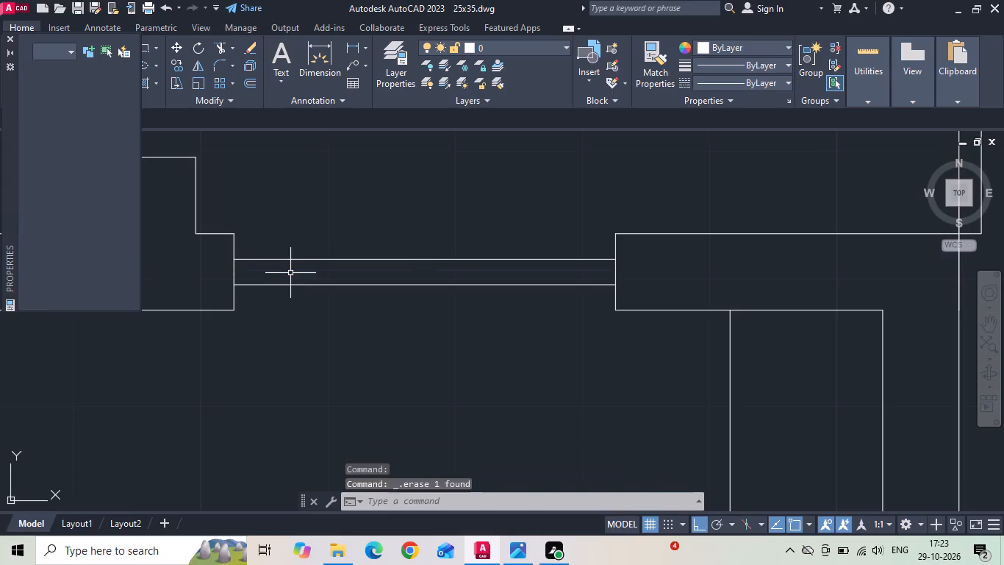
Edit the upper bedroom's label to read M.BEDROOM 16'0"X10'0", matching the reference plan.
scroll(436, 267, "down", 5)
middle_click_drag(444, 320, 452, 315)
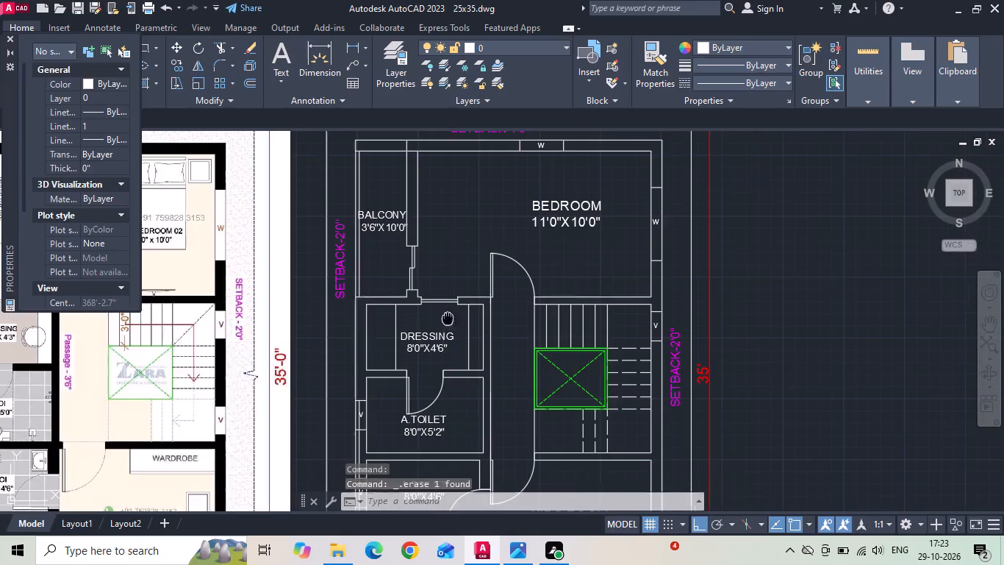
middle_click_drag(452, 315, 631, 247)
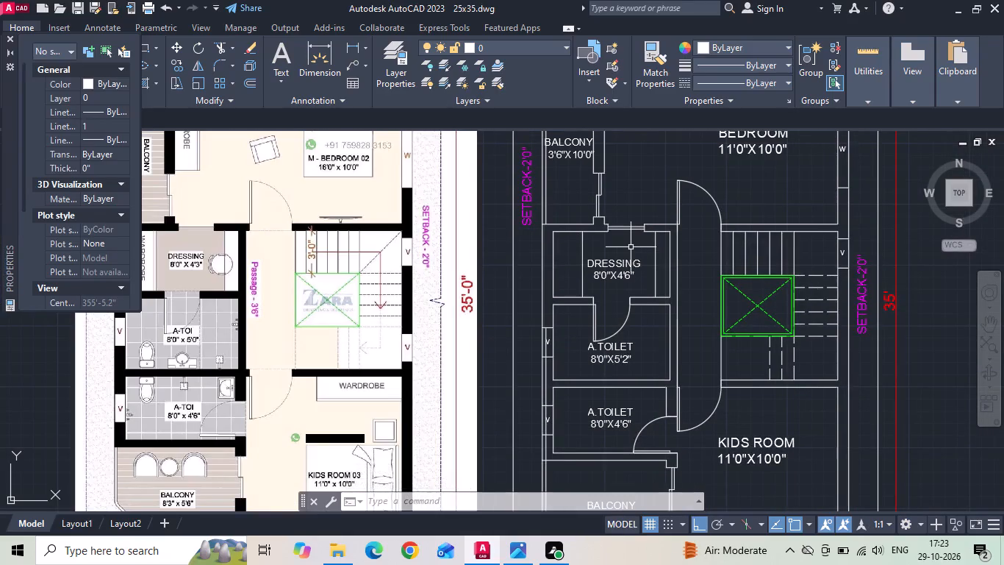
middle_click_drag(546, 231, 523, 313)
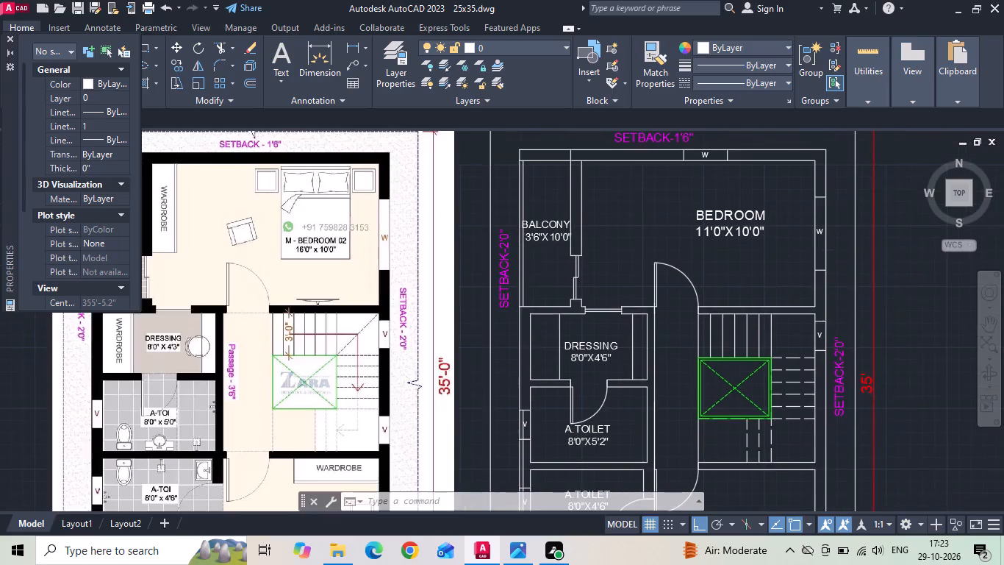
double_click(699, 214)
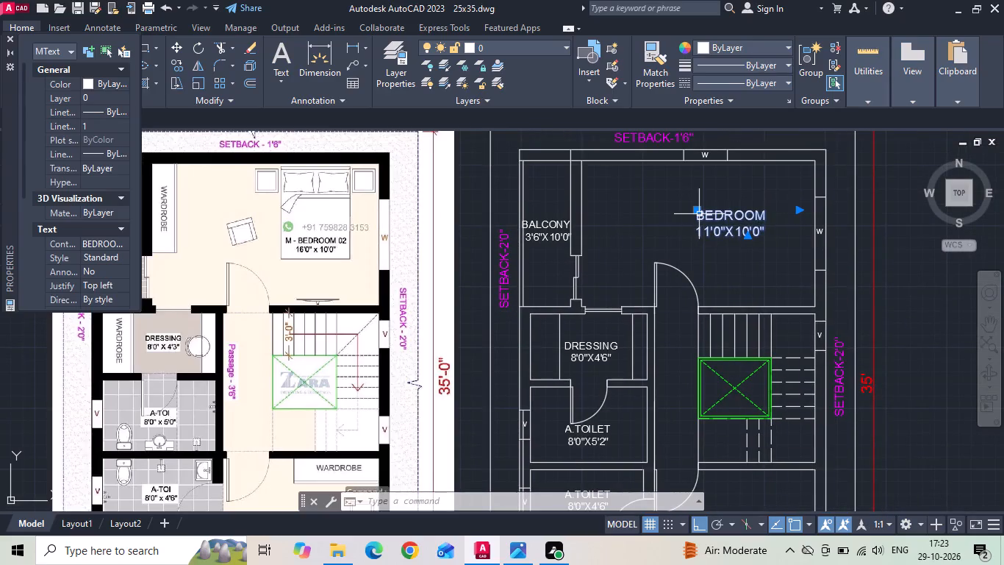
type("m.")
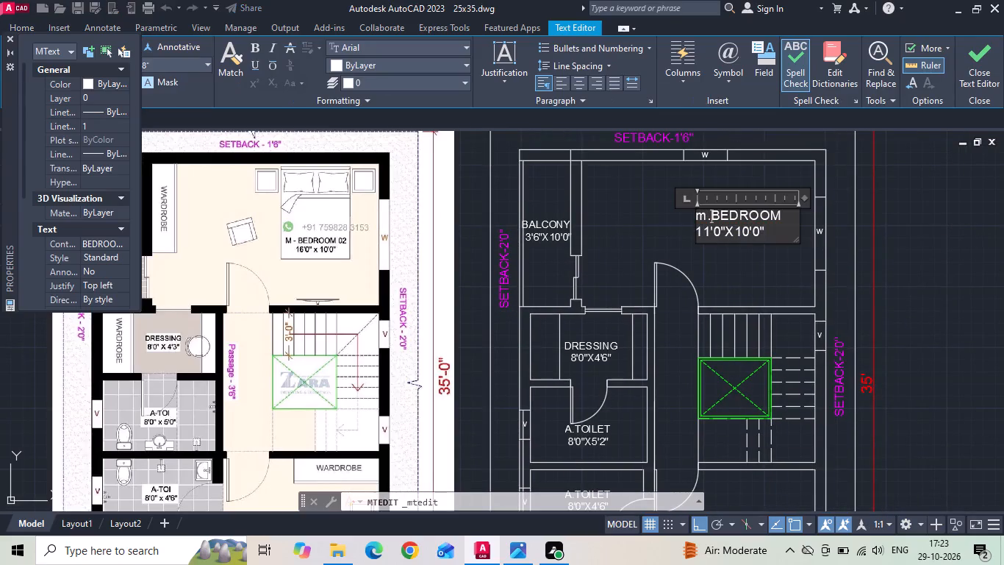
key("BackSpace")
key("BackSpace")
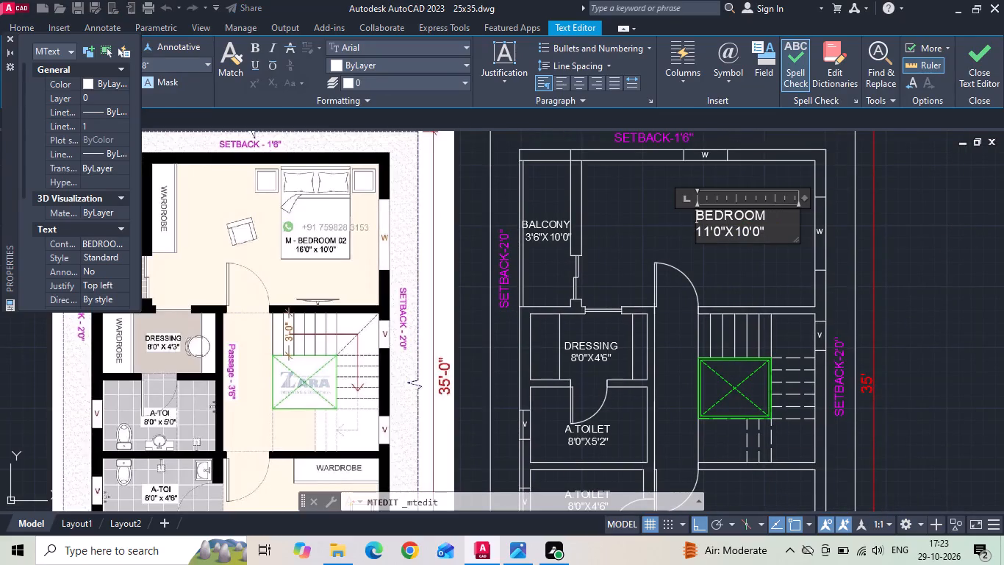
type("M.")
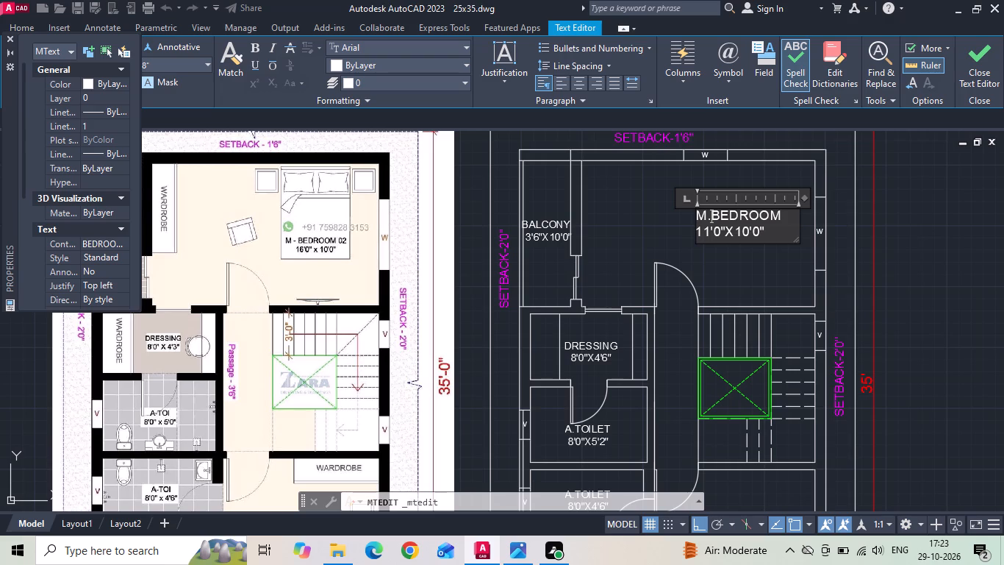
left_click(706, 231)
left_click(711, 234)
key("BackSpace")
key("6")
left_click(715, 253)
Move the M.BEDROOM label about 1'-2" horizontally towards the balcony.
left_click(719, 218)
right_click(717, 216)
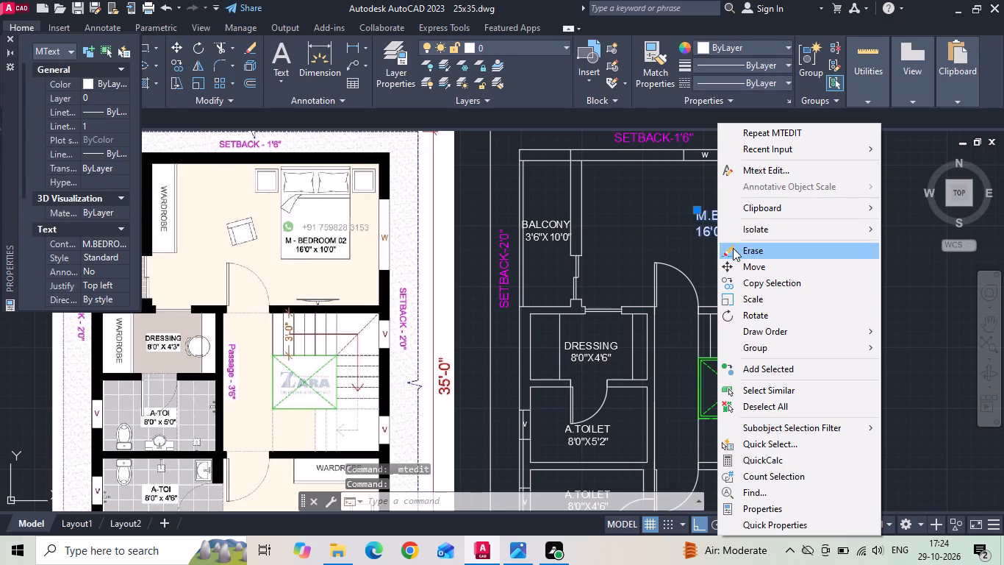
left_click(734, 262)
left_click(642, 230)
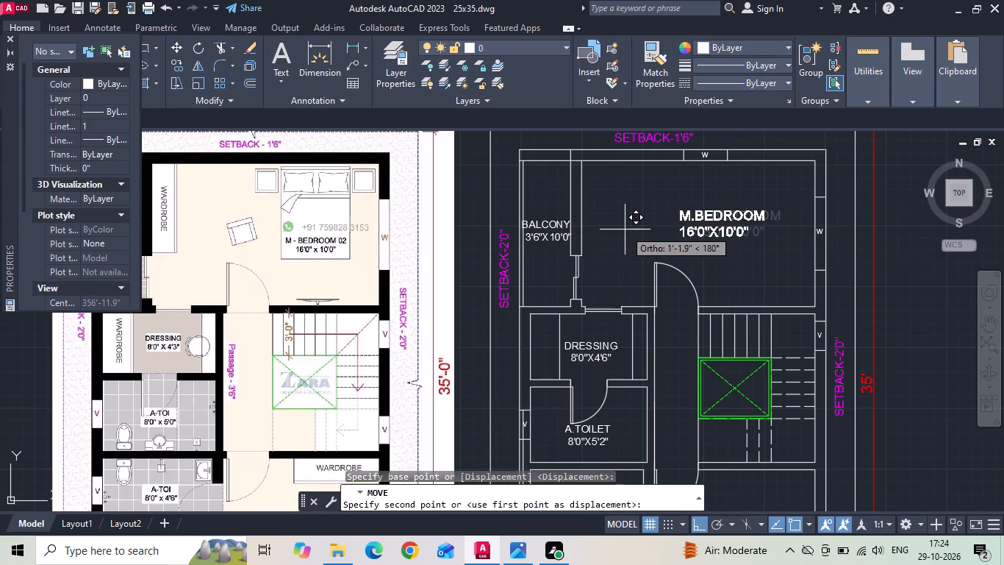
left_click(625, 230)
Save the drawing.
key("ctrl+s")
Delete the window in the master bedroom's top outer wall, including both end lines and its W label.
left_click_drag(672, 187, 684, 178)
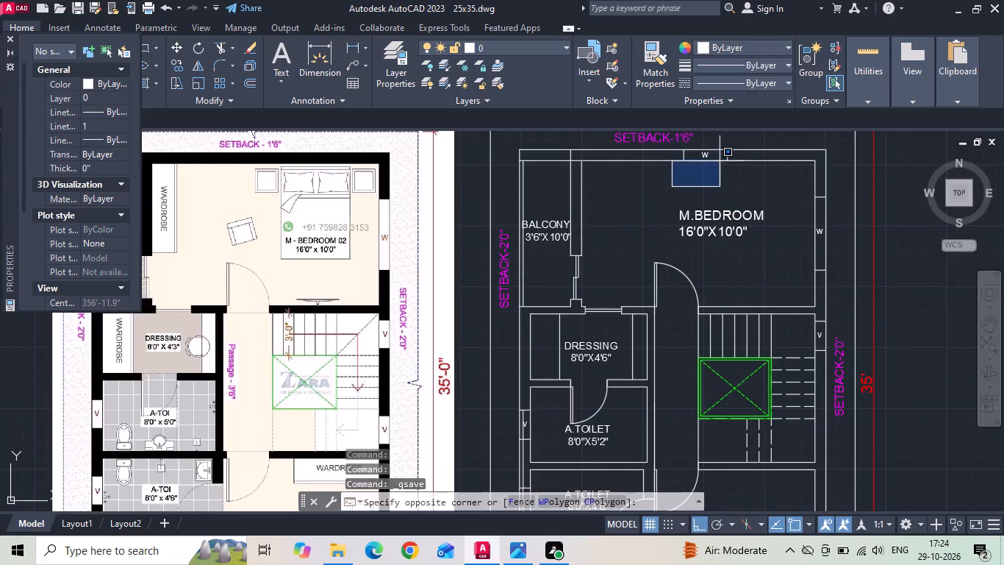
left_click(737, 141)
key("Delete")
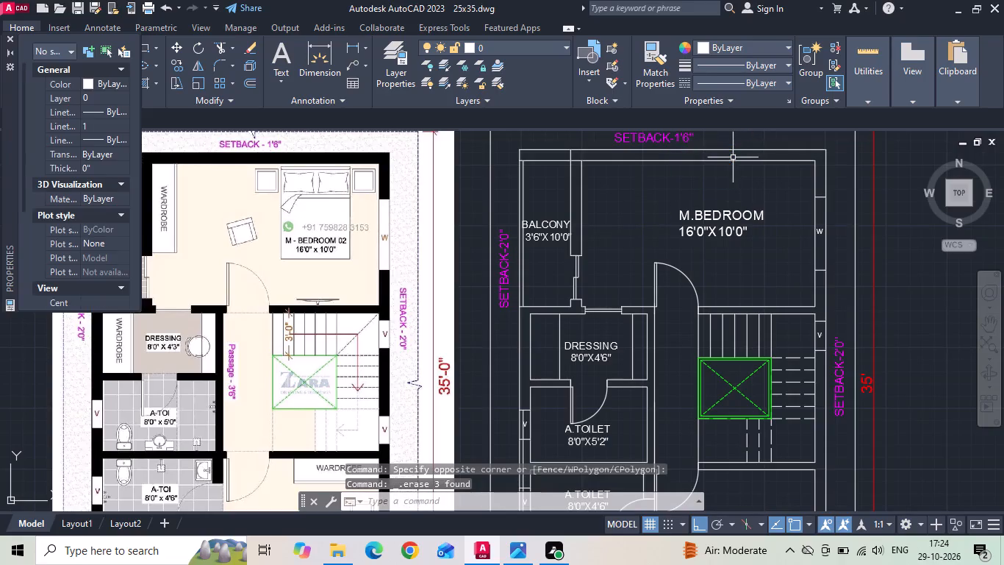
Mirror the stair ventilator and its V label down the outer wall about the stairwell's horizontal centre line, keeping the original.
scroll(715, 185, "down", 1)
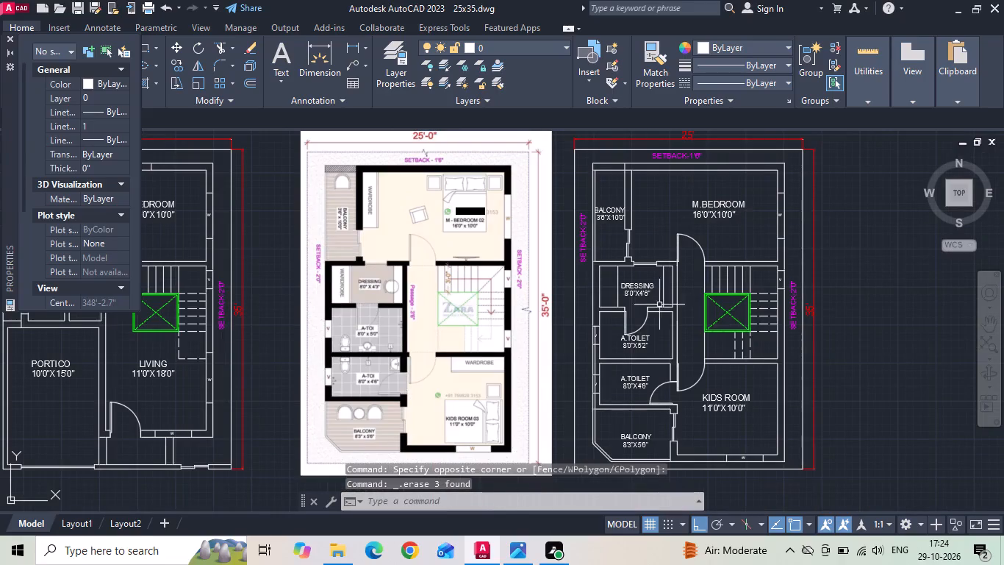
middle_click_drag(647, 309, 633, 280)
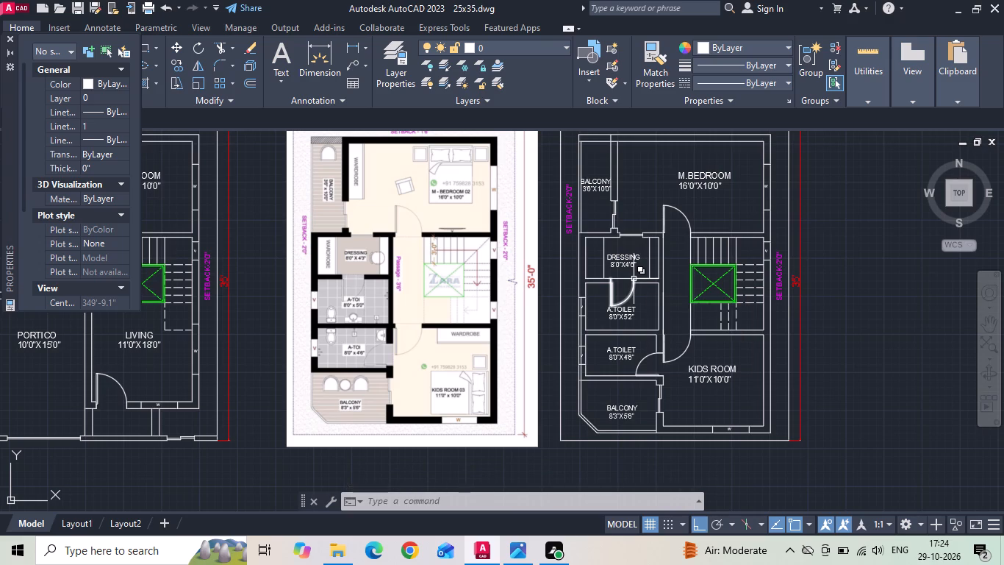
middle_click_drag(787, 373, 462, 391)
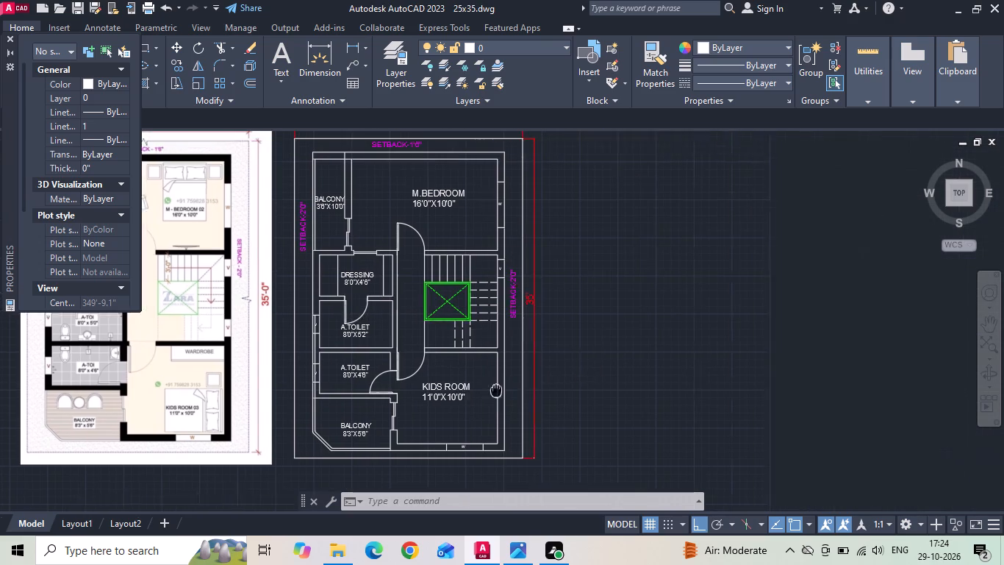
middle_click_drag(462, 391, 461, 391)
scroll(389, 298, "up", 2)
left_click_drag(445, 202, 448, 211)
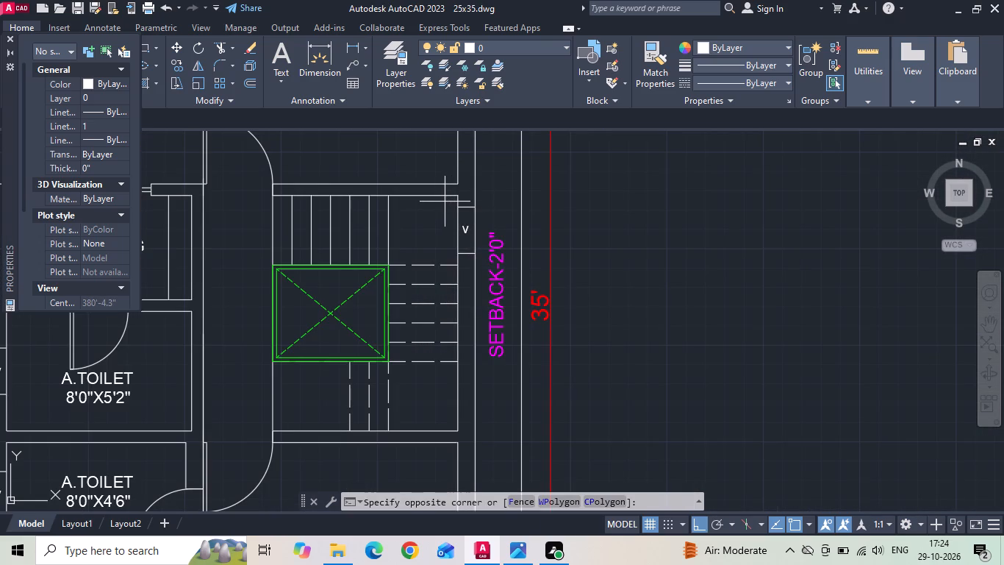
left_click(483, 264)
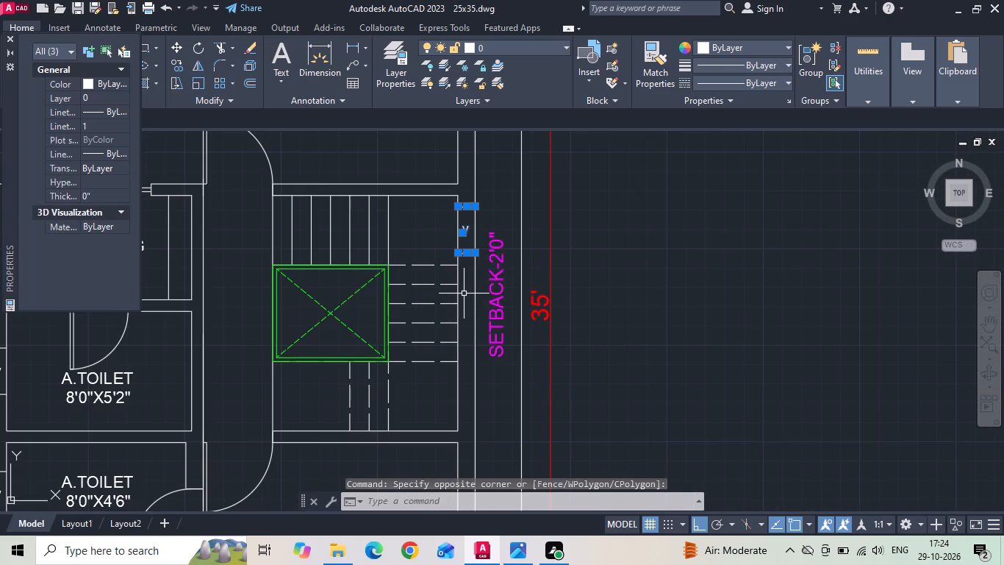
type("MI")
key("space")
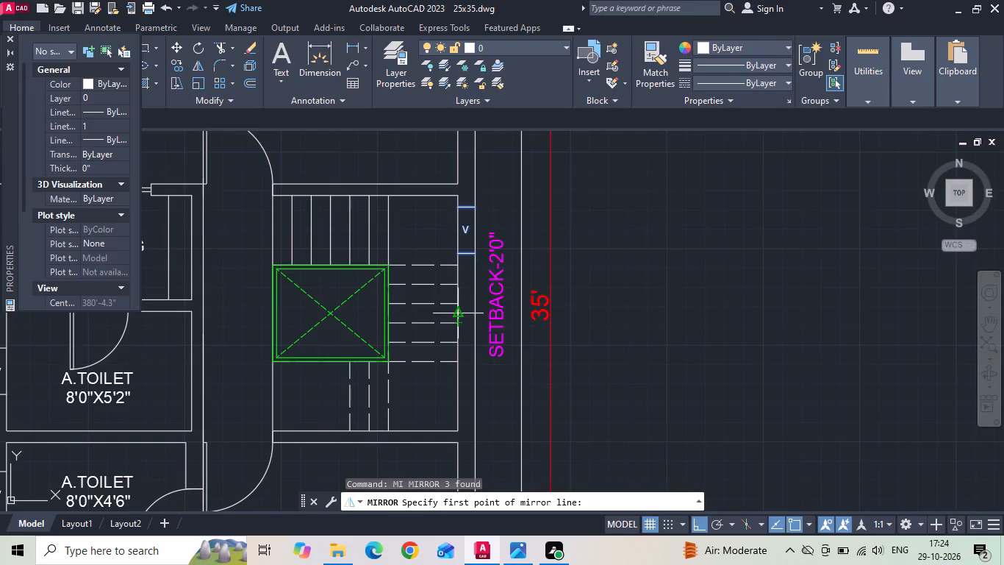
left_click(455, 313)
left_click(233, 357)
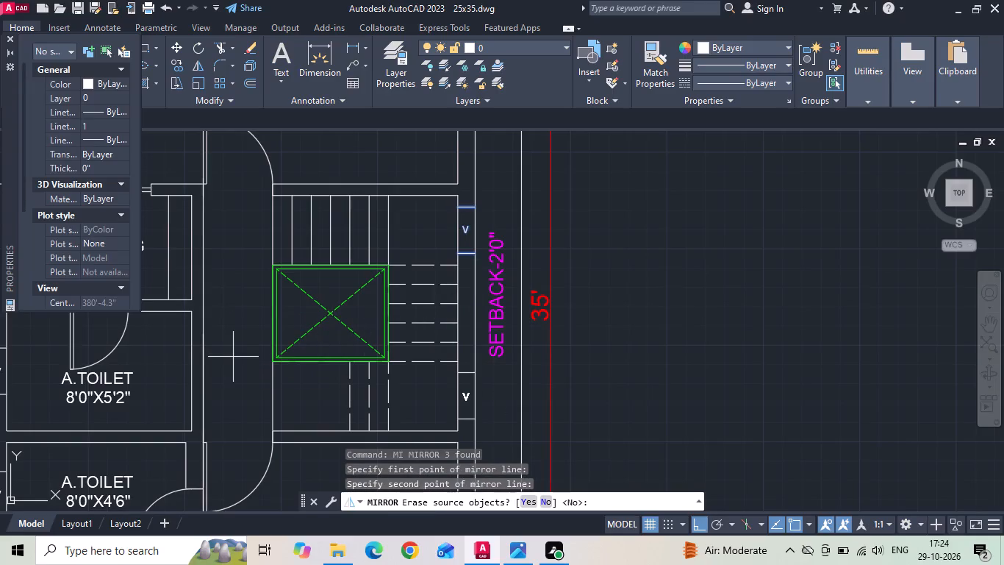
type("N")
key("space")
scroll(601, 345, "down", 2)
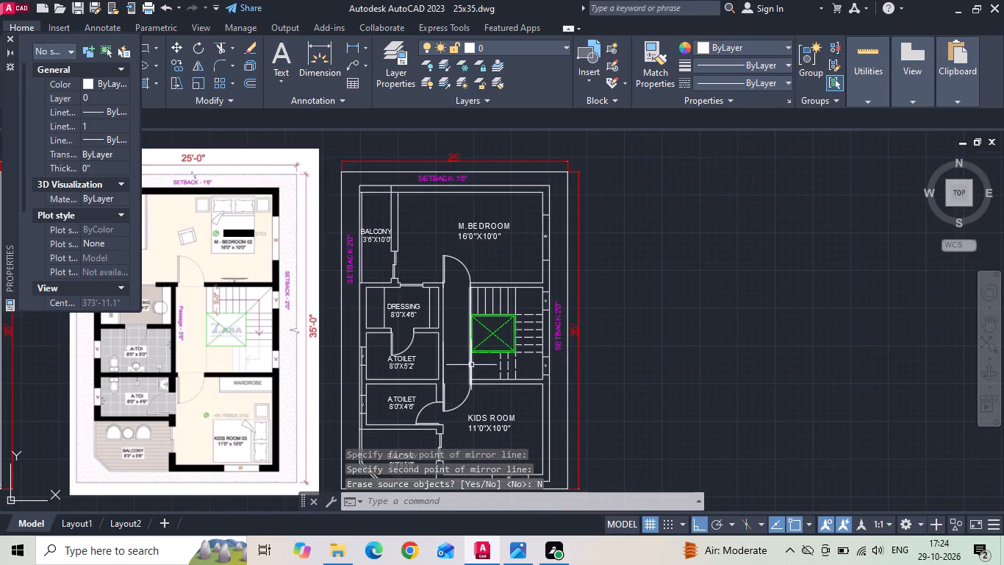
key("Escape")
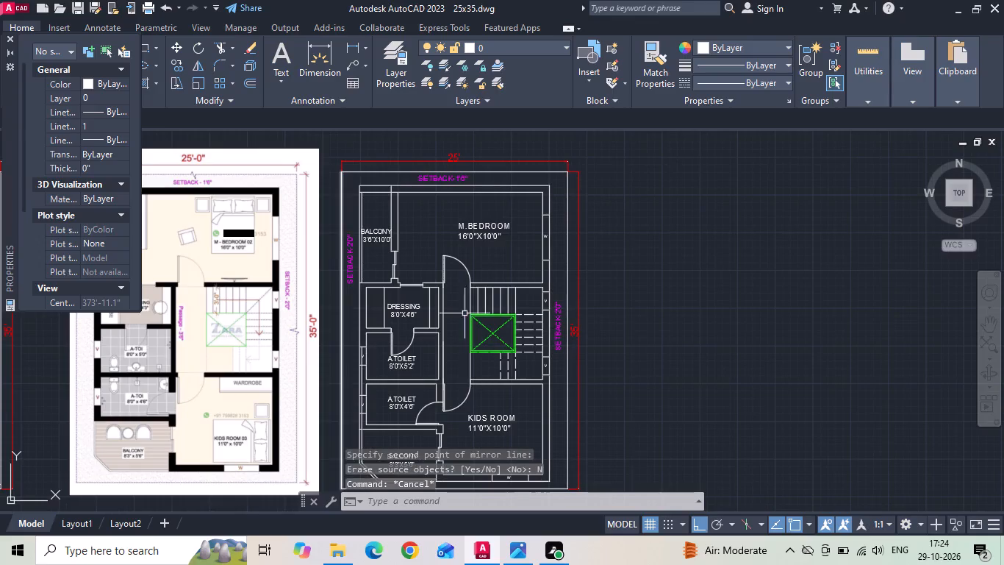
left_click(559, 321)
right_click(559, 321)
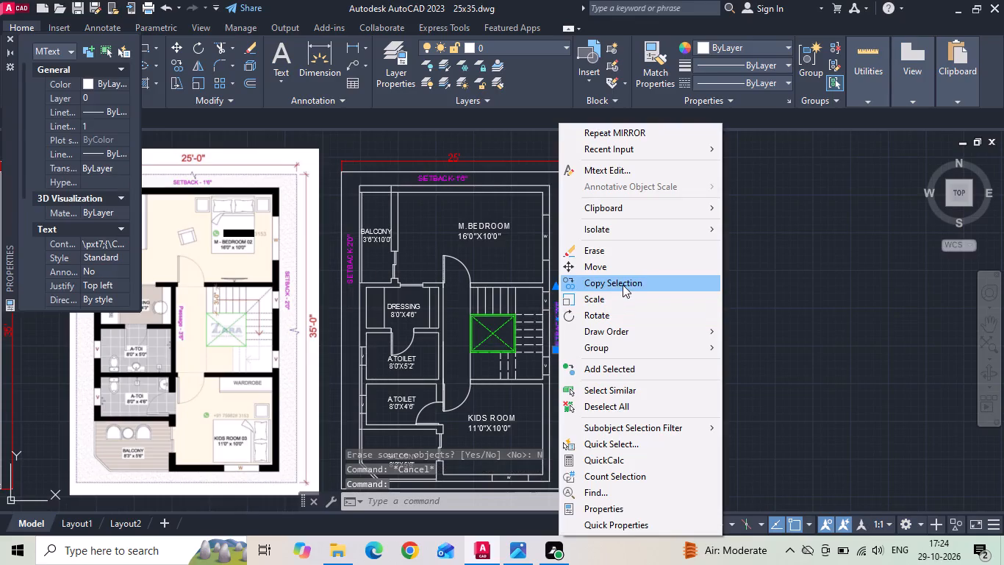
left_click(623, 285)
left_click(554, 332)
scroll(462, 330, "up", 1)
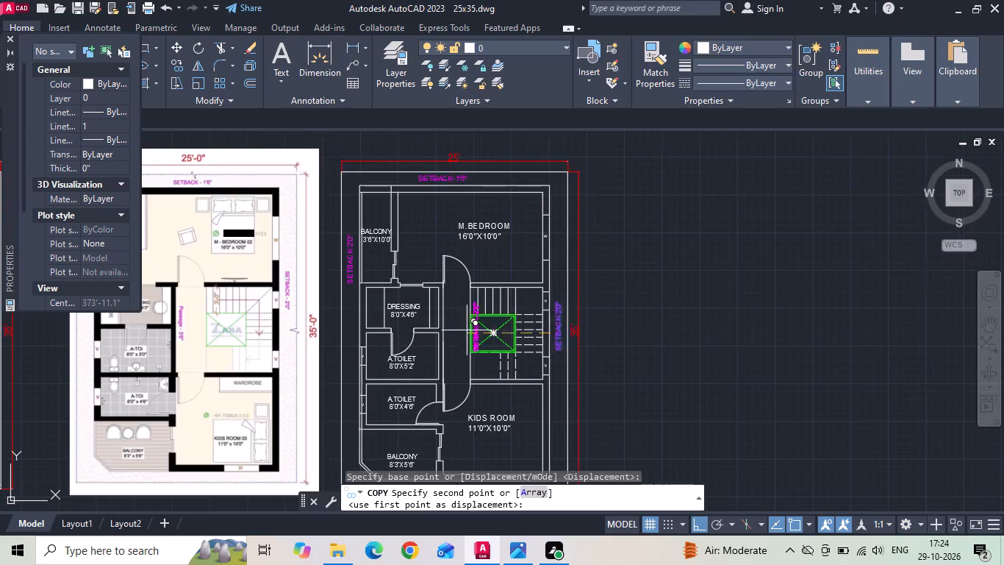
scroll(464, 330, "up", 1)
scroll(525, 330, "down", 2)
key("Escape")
Delete the extra line on the left outer wall between the two attached toilets' ventilators.
scroll(253, 340, "up", 2)
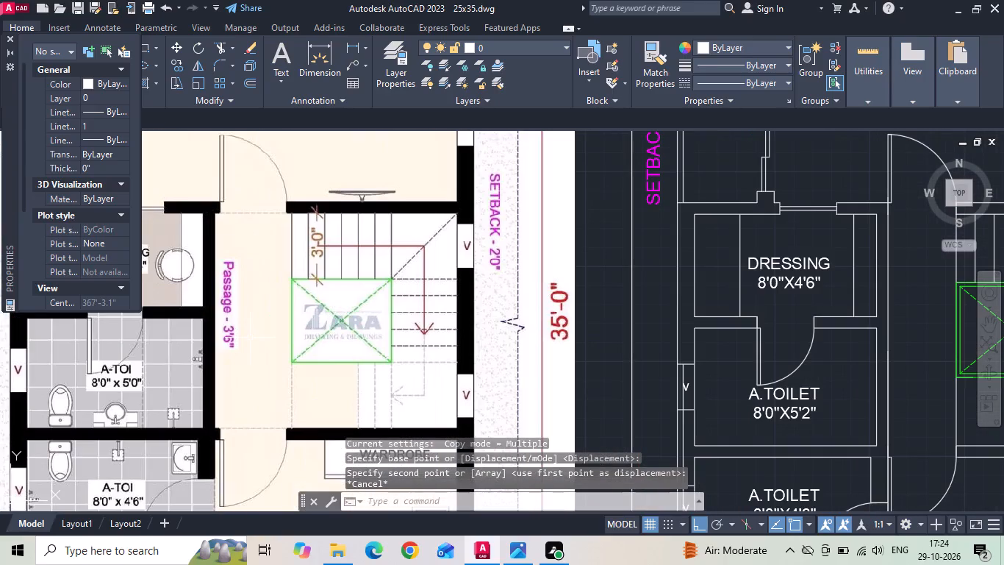
scroll(250, 338, "down", 1)
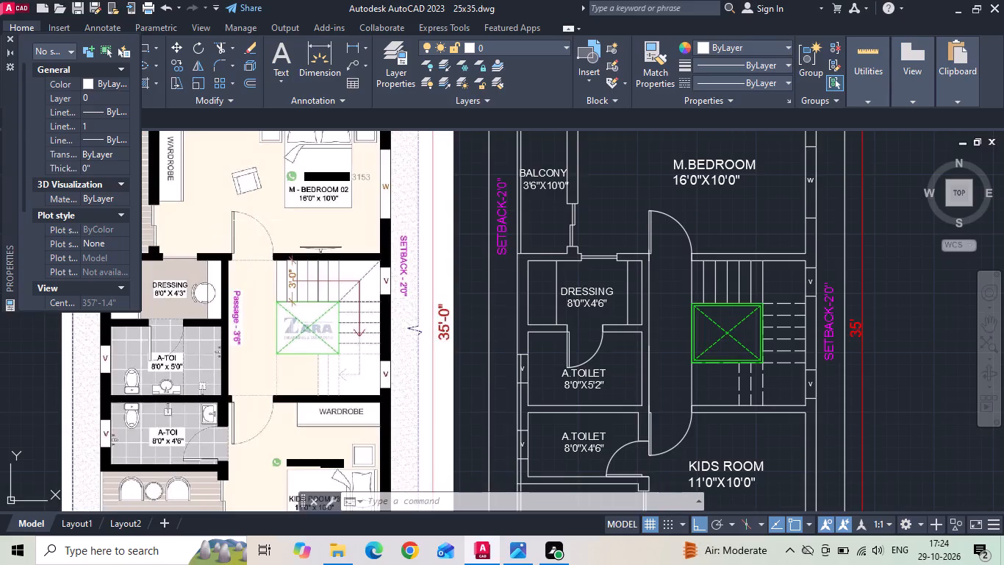
left_click(523, 399)
key("Delete")
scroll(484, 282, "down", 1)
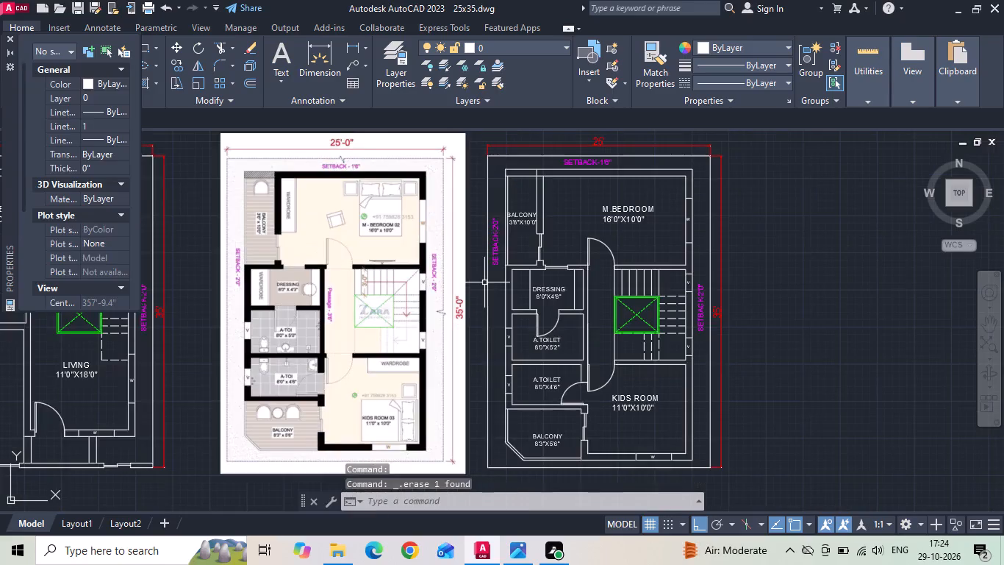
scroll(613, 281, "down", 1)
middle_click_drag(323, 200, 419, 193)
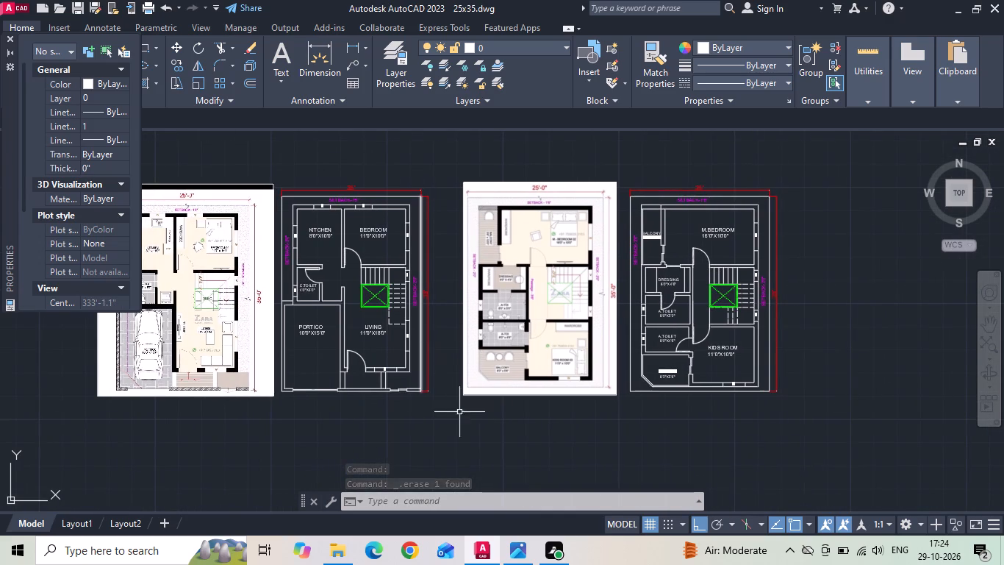
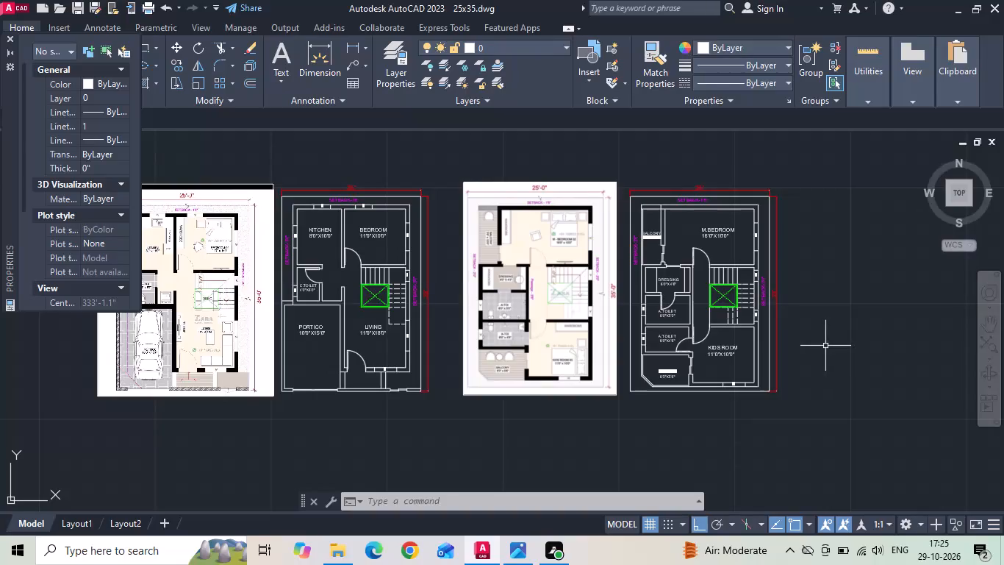
Save the drawing.
key("ctrl+s")
key("ctrl+s")
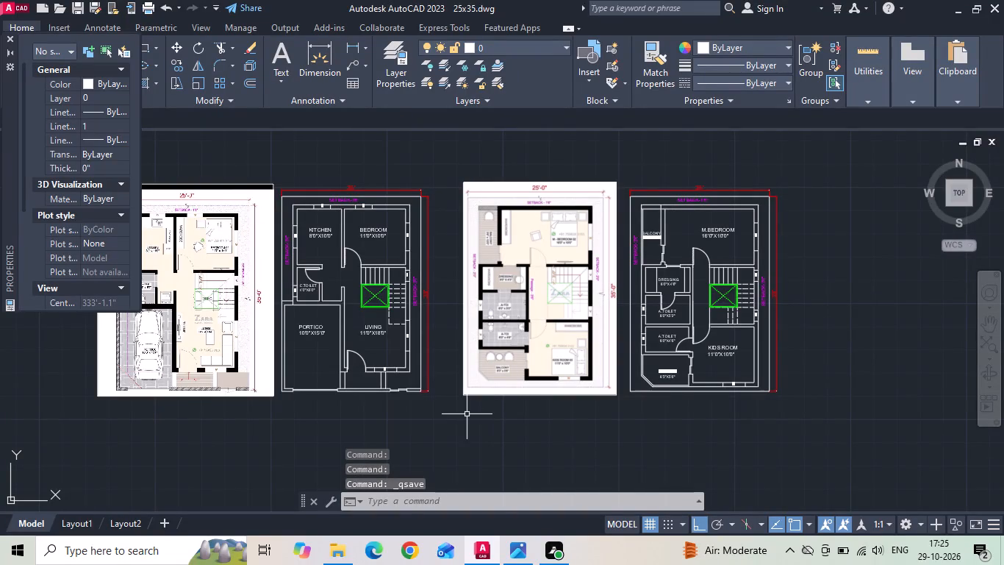
Copy both drafted floor plans straight up into the empty area above the originals, leaving out the reference images.
left_click(434, 420)
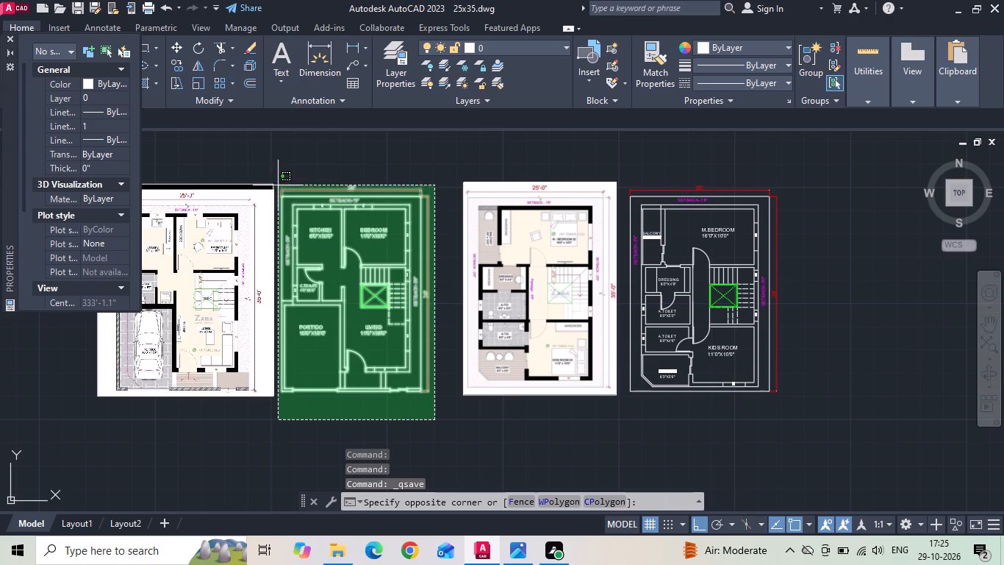
left_click(282, 171)
left_click_drag(625, 185, 631, 199)
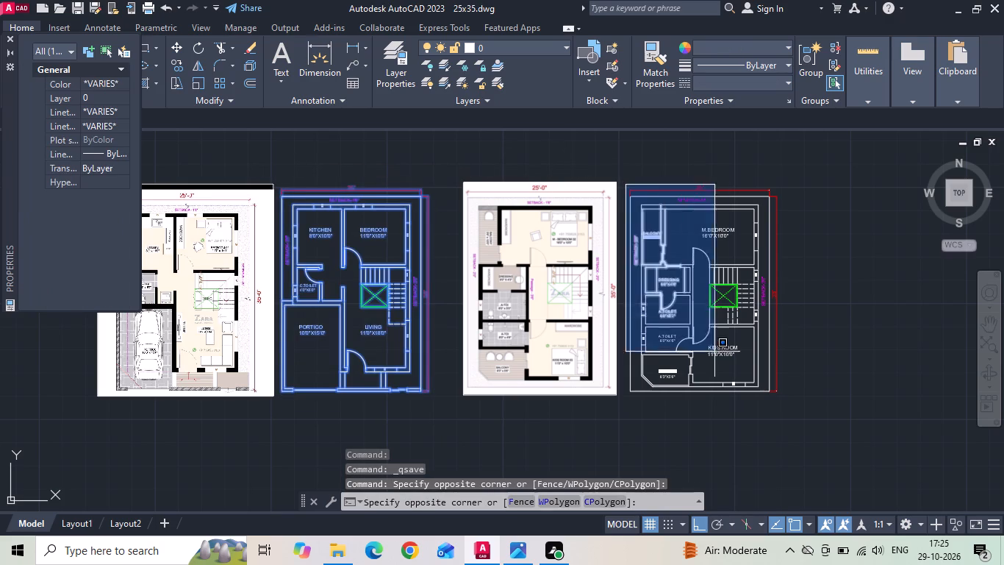
left_click(794, 419)
right_click(820, 305)
left_click(842, 303)
scroll(780, 372, "down", 1)
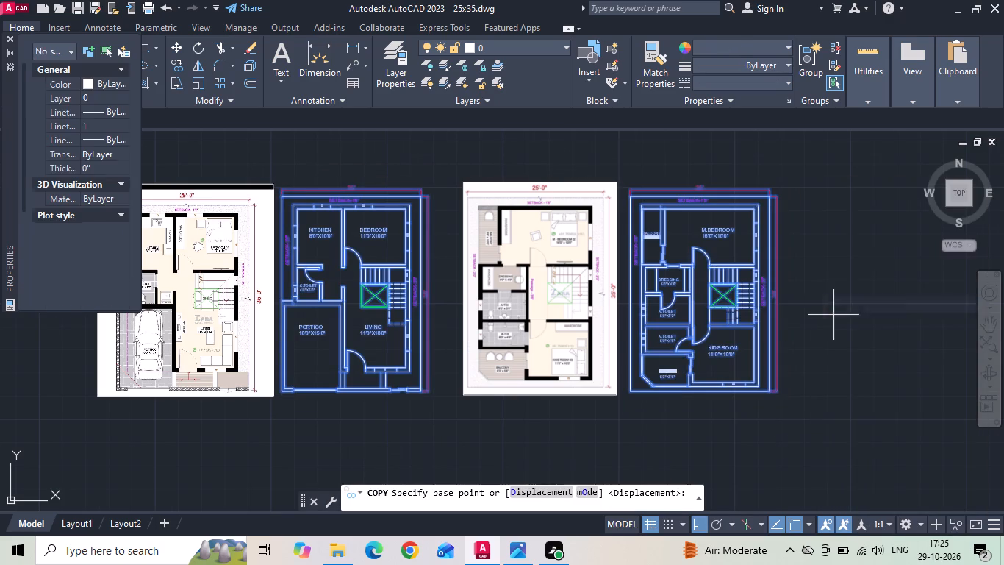
left_click_drag(806, 308, 807, 288)
middle_click_drag(806, 238, 792, 367)
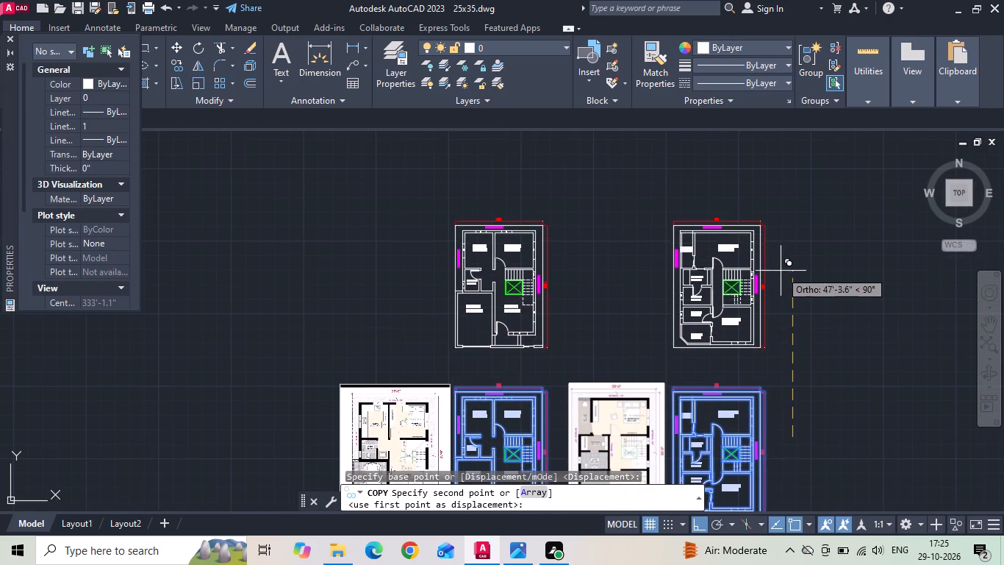
left_click(779, 261)
key("Escape")
Move the copied master-bedroom floor plan about 32' horizontally so it sits close beside the copied portico plan.
left_click_drag(641, 352, 656, 338)
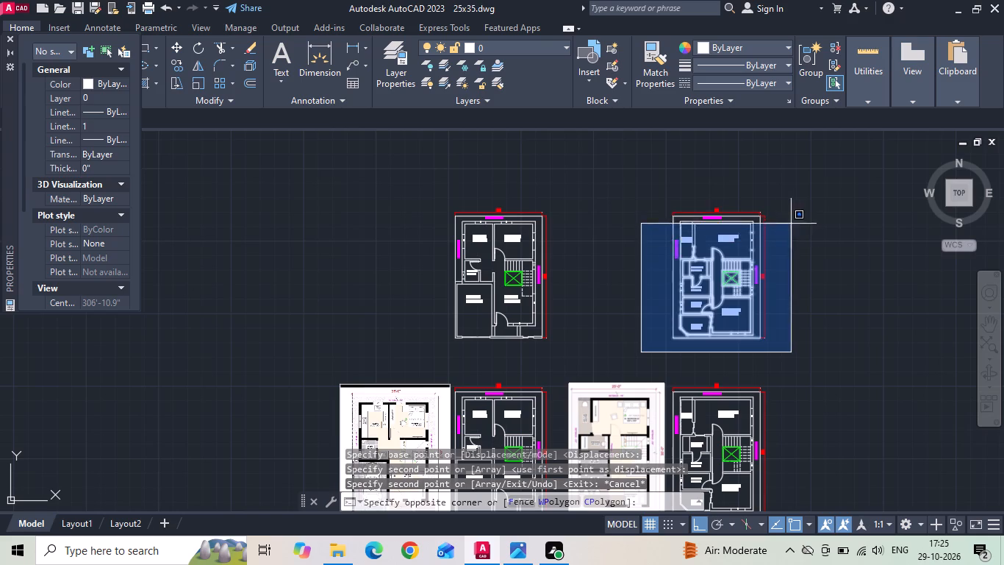
left_click(775, 182)
right_click(775, 181)
left_click(792, 282)
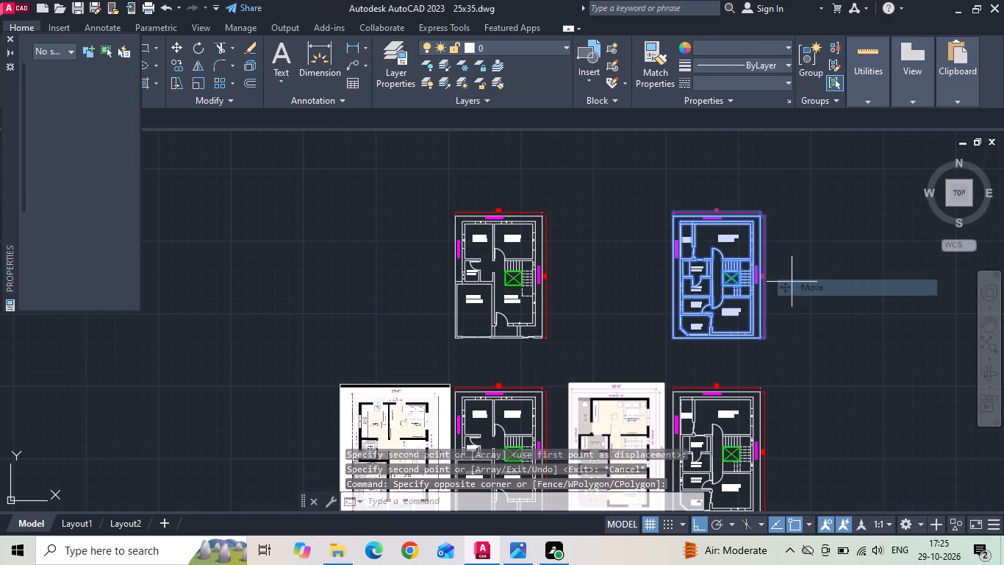
scroll(658, 355, "up", 1)
left_click(681, 332)
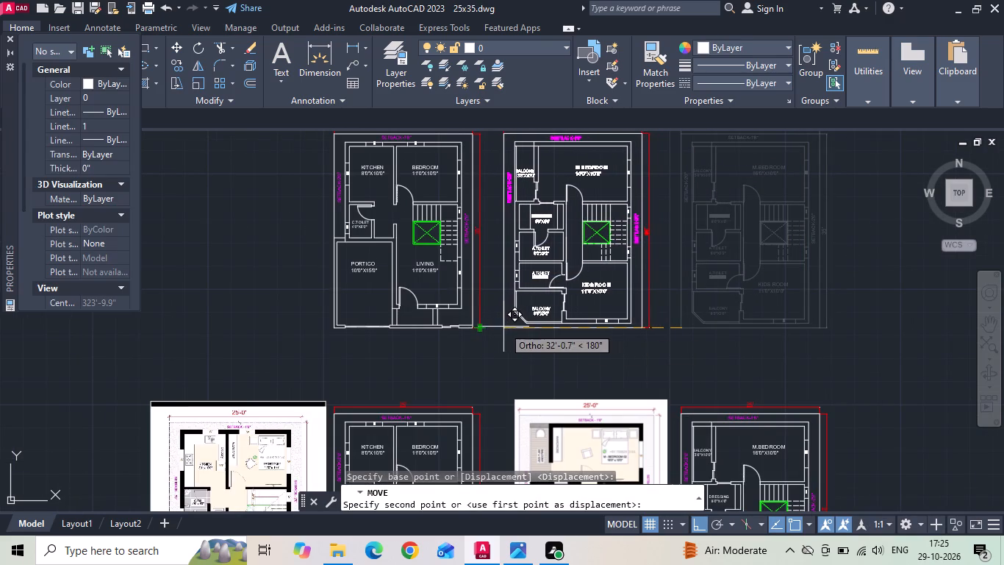
left_click(503, 327)
key("Escape")
Save the drawing with the rearranged plan copies.
key("ctrl+s")
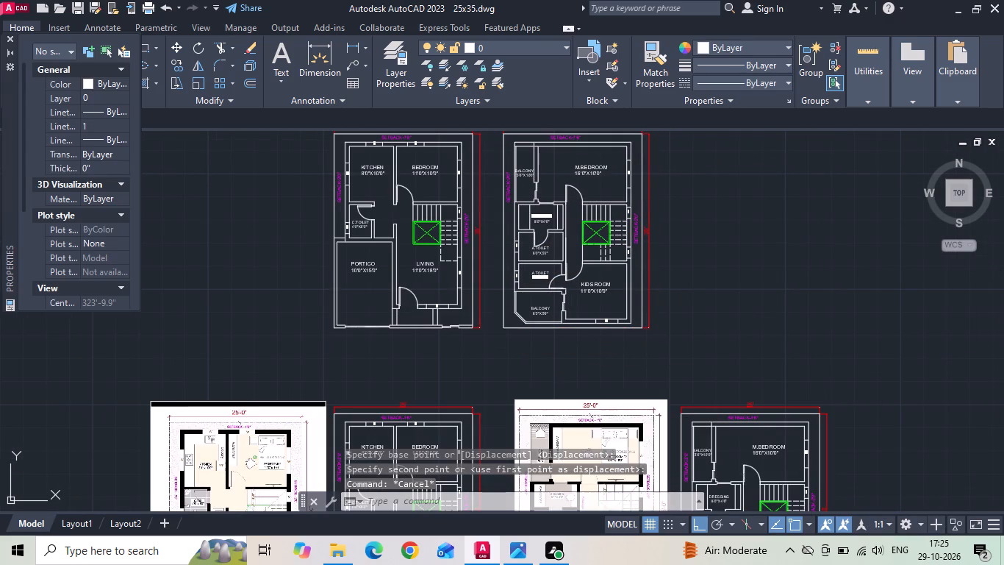
key("ctrl+s")
Copy the PORTICO label of the upper plan about 13'-6" straight down, below the plan's bottom boundary.
scroll(351, 278, "up", 1)
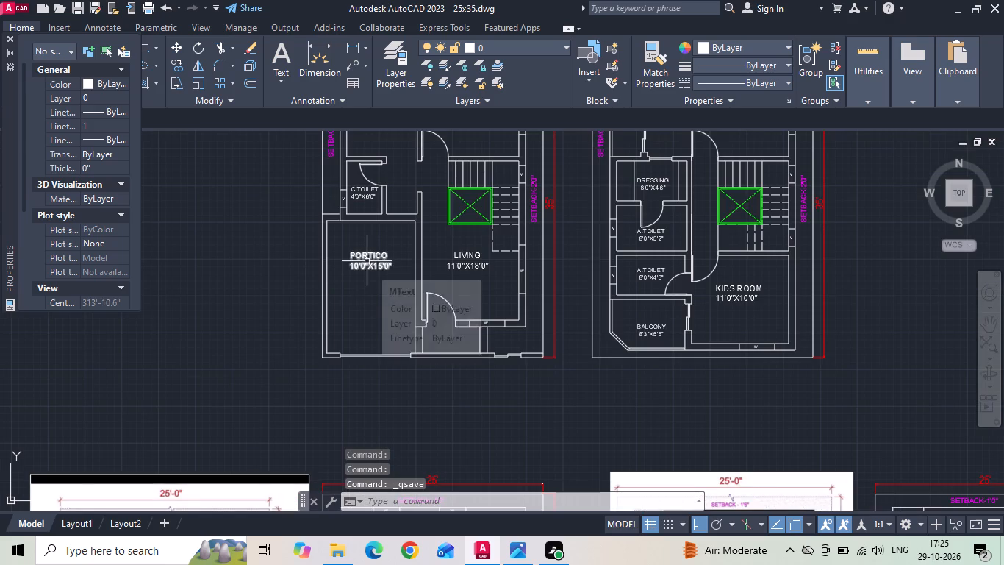
left_click(367, 261)
right_click(367, 261)
left_click(391, 280)
middle_click_drag(385, 310, 394, 269)
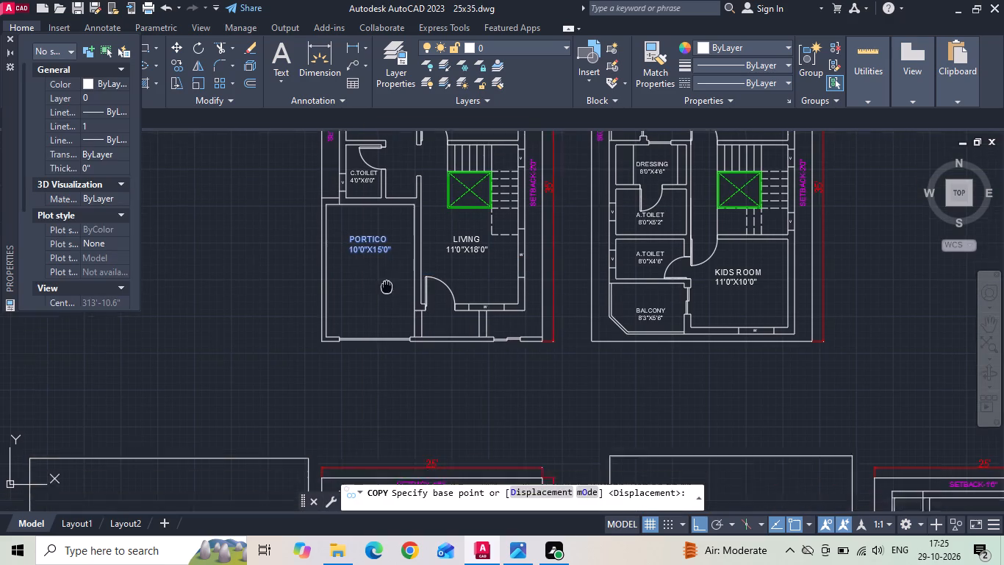
middle_click_drag(394, 269, 403, 247)
left_click_drag(406, 224, 405, 242)
scroll(434, 358, "up", 1)
left_click(438, 338)
key("Escape")
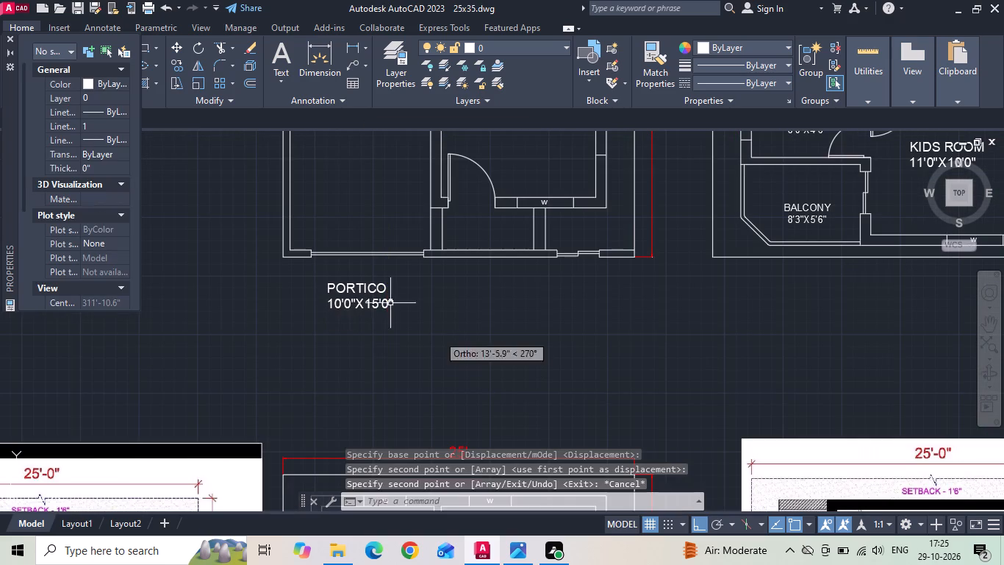
Set the text height of the copied PORTICO label below the plan to 10".
double_click(377, 289)
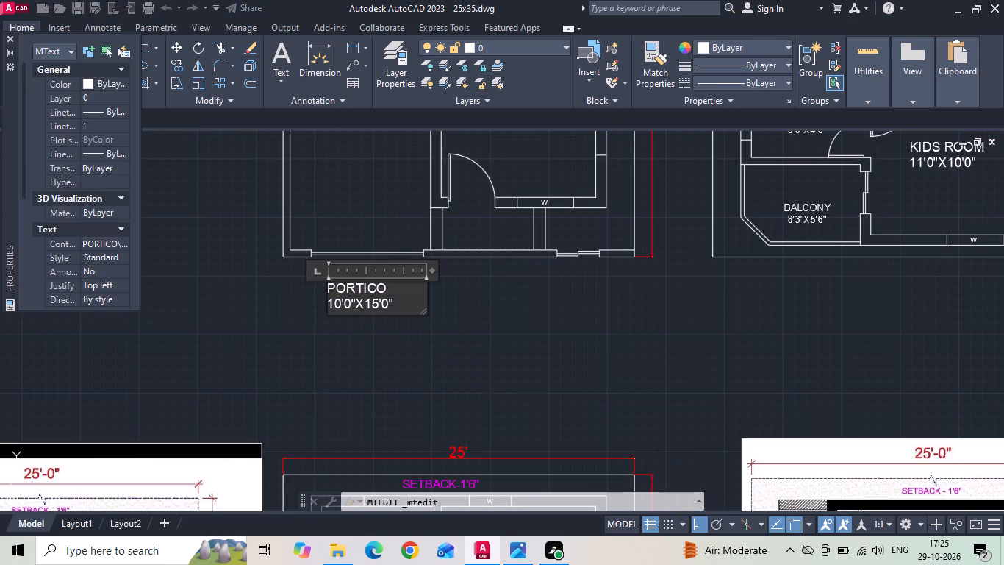
key("ctrl+a")
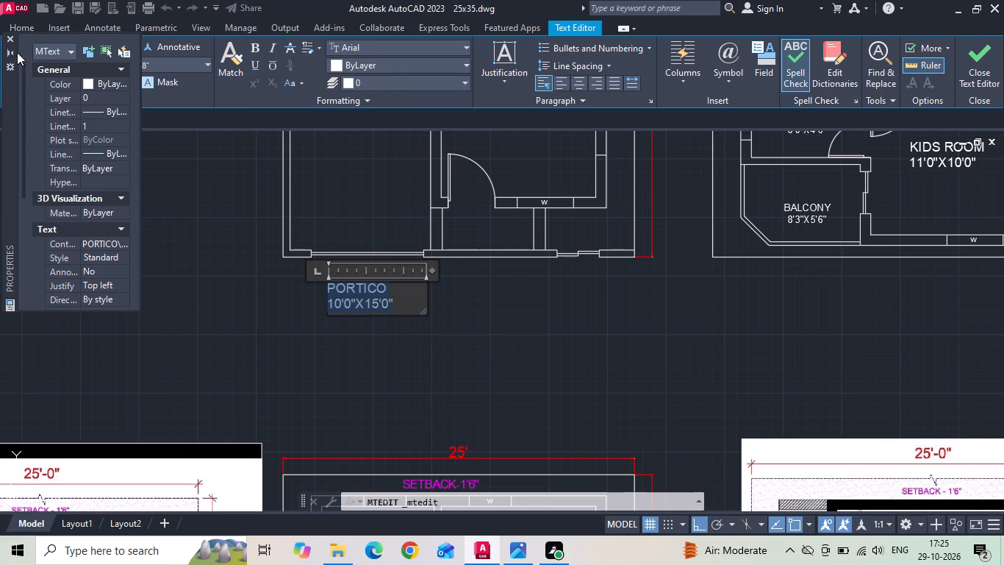
left_click(14, 40)
left_click(154, 67)
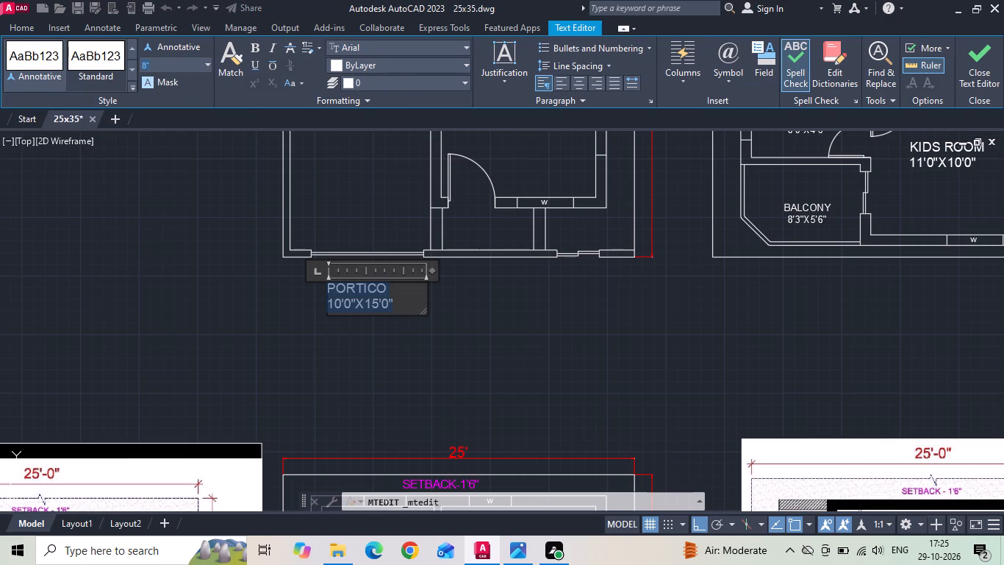
key("BackSpace")
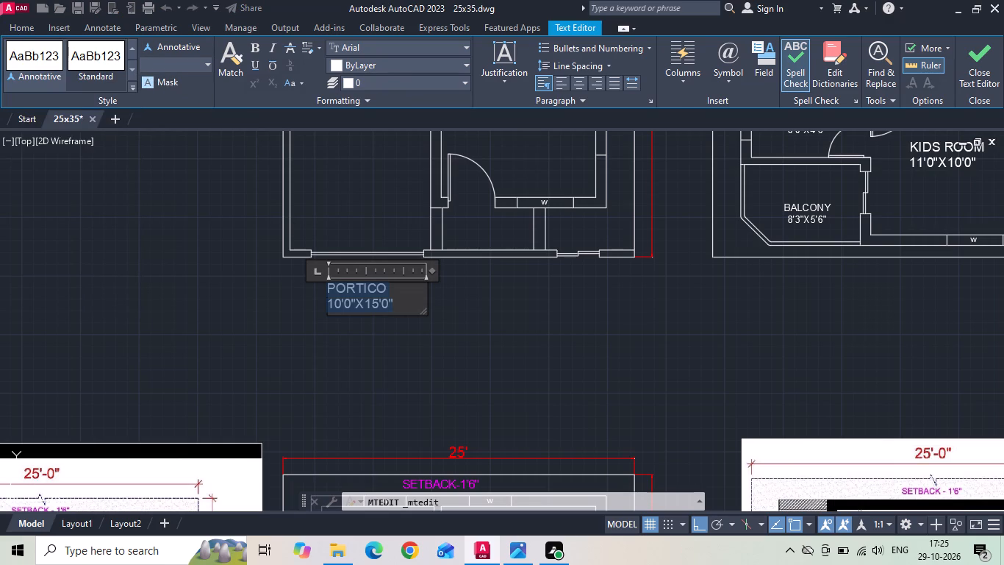
type("10")
key("shift+quotedbl")
key("Return")
Replace the copied label's text with GROUND FLOOR PLAN and widen its text frame so it fits on one line.
key("BackSpace")
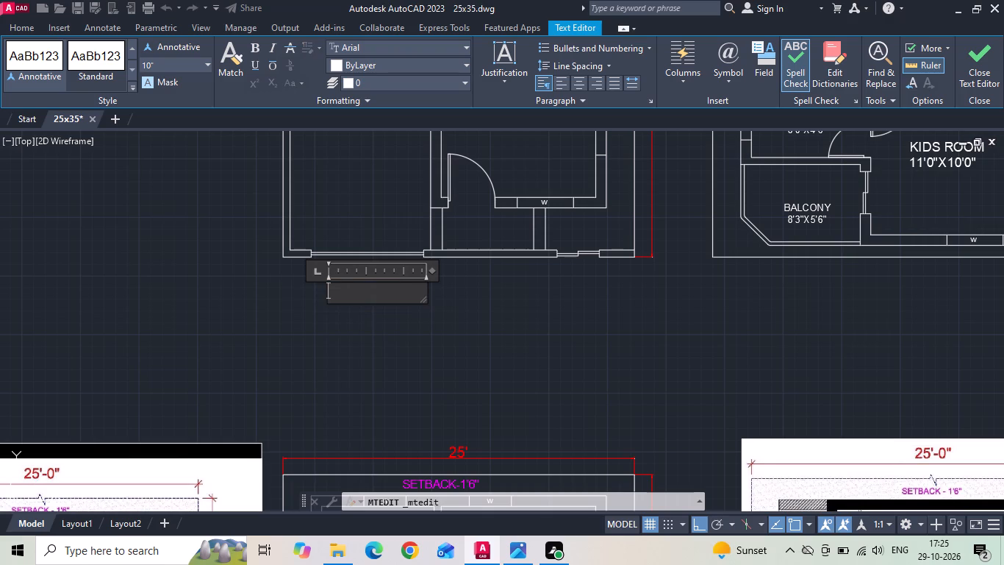
type("GRO")
type("UND")
key("space")
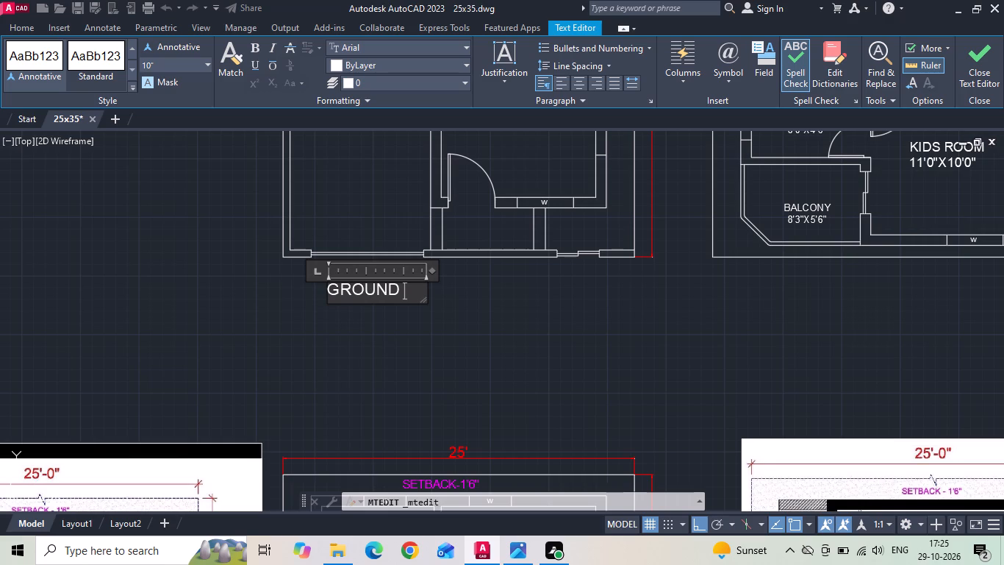
type("FL")
type("OO")
type("R PLAN")
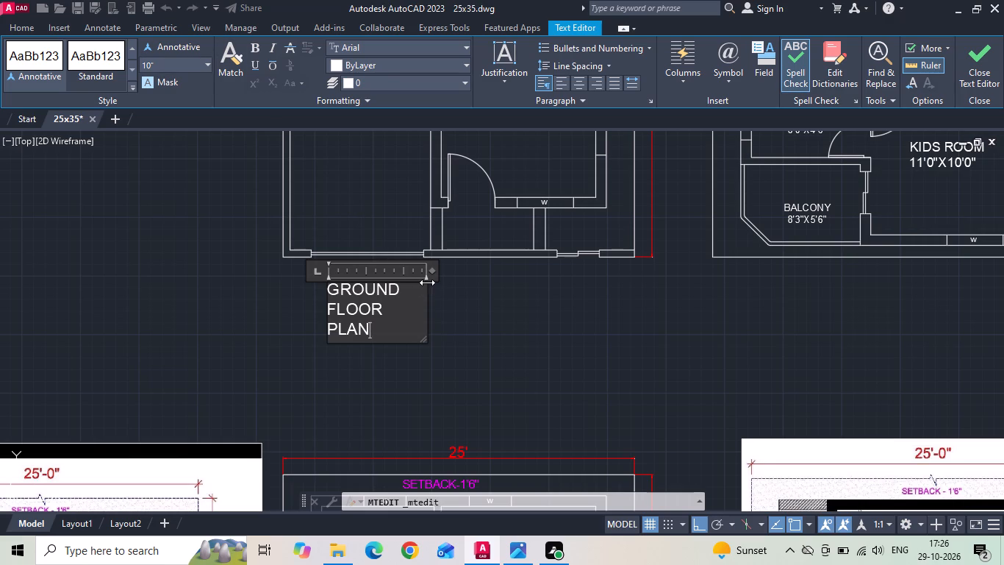
left_click_drag(427, 282, 567, 291)
left_click(472, 338)
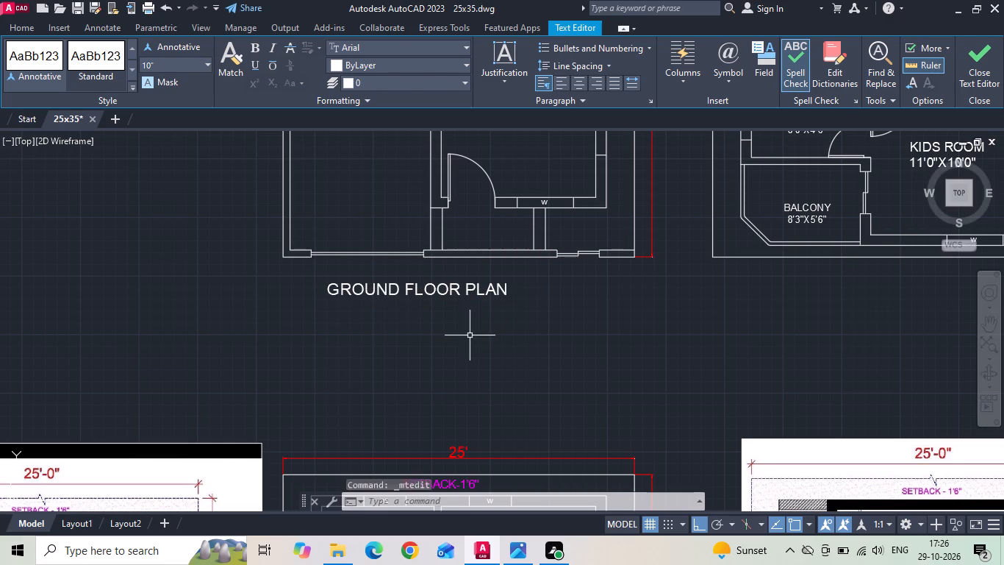
Move the GROUND FLOOR PLAN title horizontally to centre it beneath its plan.
left_click(459, 288)
right_click(459, 288)
left_click(487, 268)
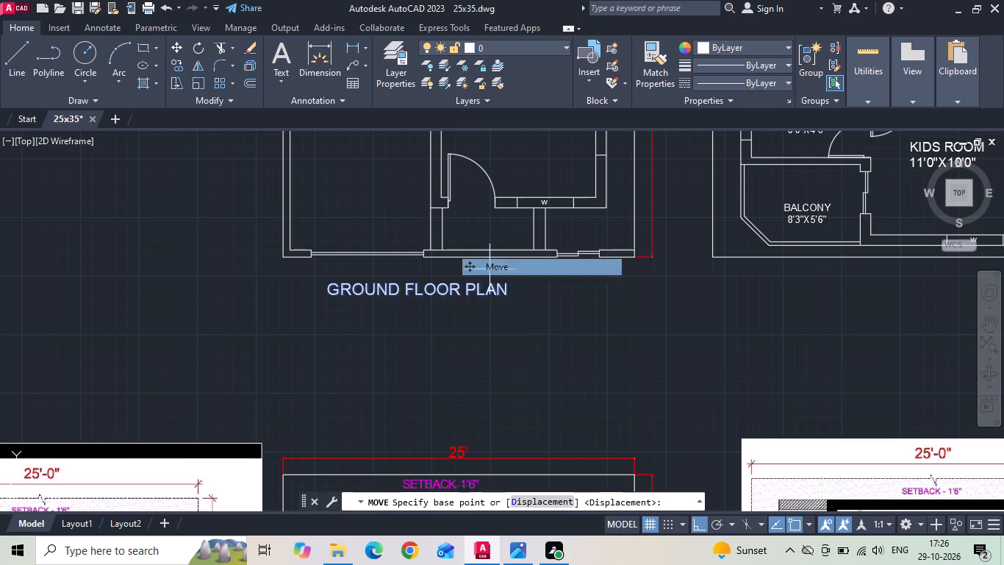
left_click(482, 327)
left_click(526, 319)
Copy the GROUND FLOOR PLAN title about 32' horizontally to beneath the neighbouring plan with the kids room.
left_click(500, 291)
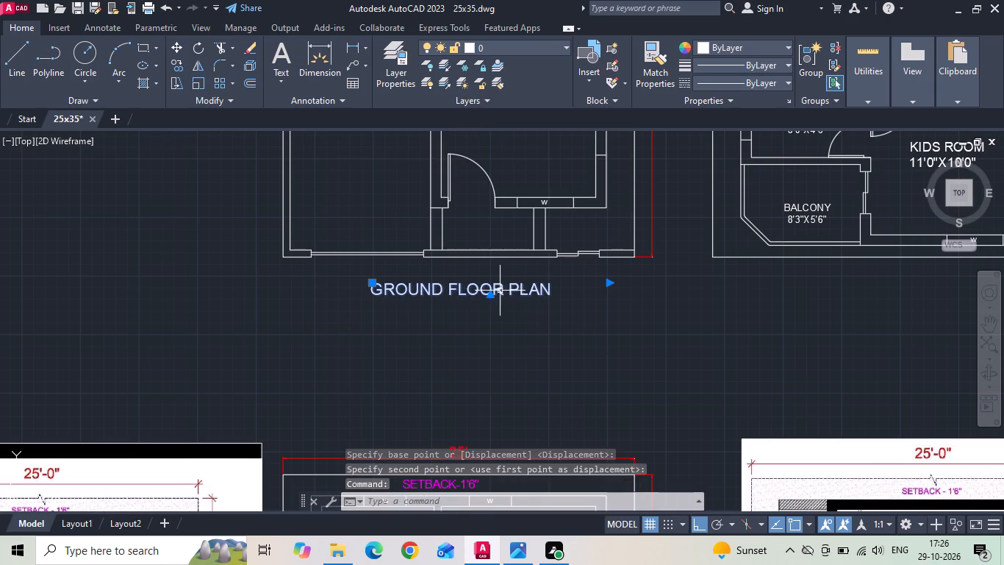
right_click(498, 289)
left_click(529, 284)
left_click(478, 309)
middle_click_drag(623, 327, 492, 325)
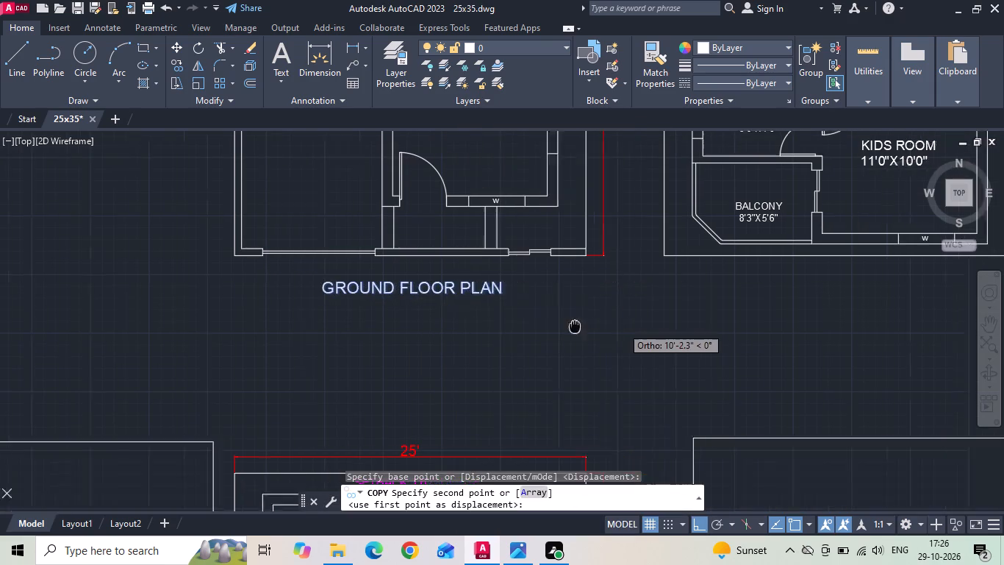
middle_click_drag(492, 325, 298, 333)
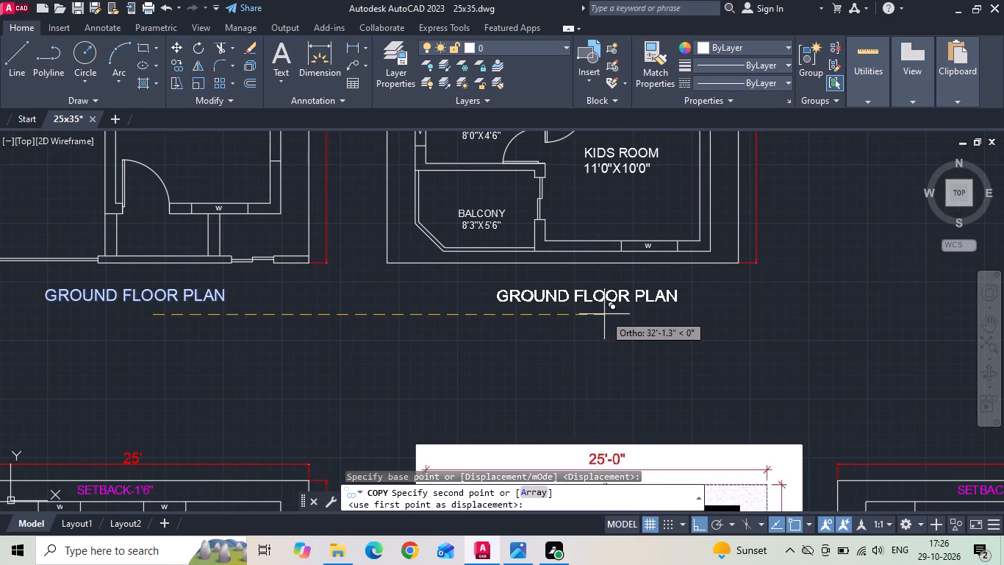
left_click(604, 314)
key("Escape")
Move both plan titles slightly up, closer to the bottom boundaries of their plans.
left_click(594, 299)
left_click_drag(227, 289, 183, 298)
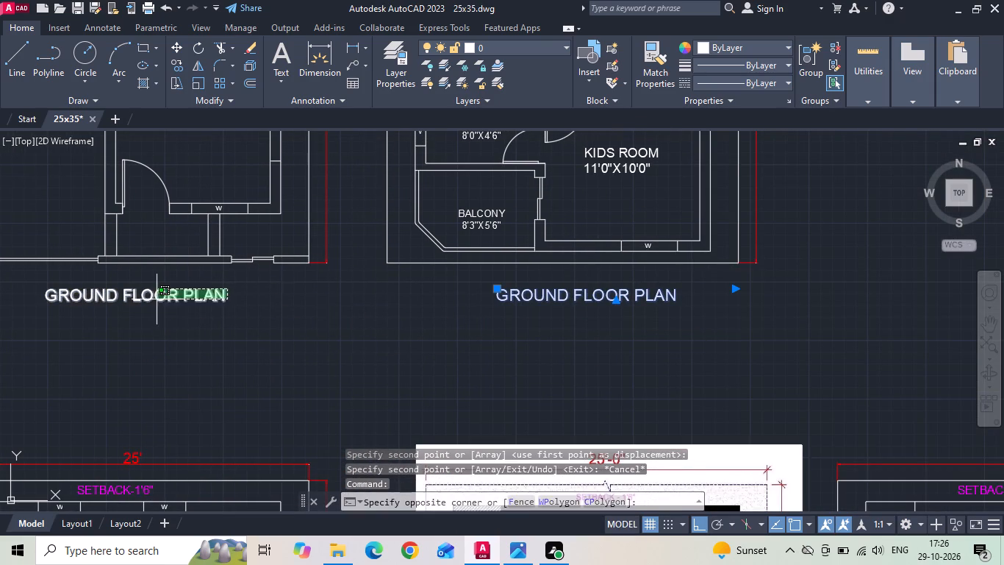
left_click(154, 299)
right_click(151, 299)
left_click(165, 286)
left_click(313, 377)
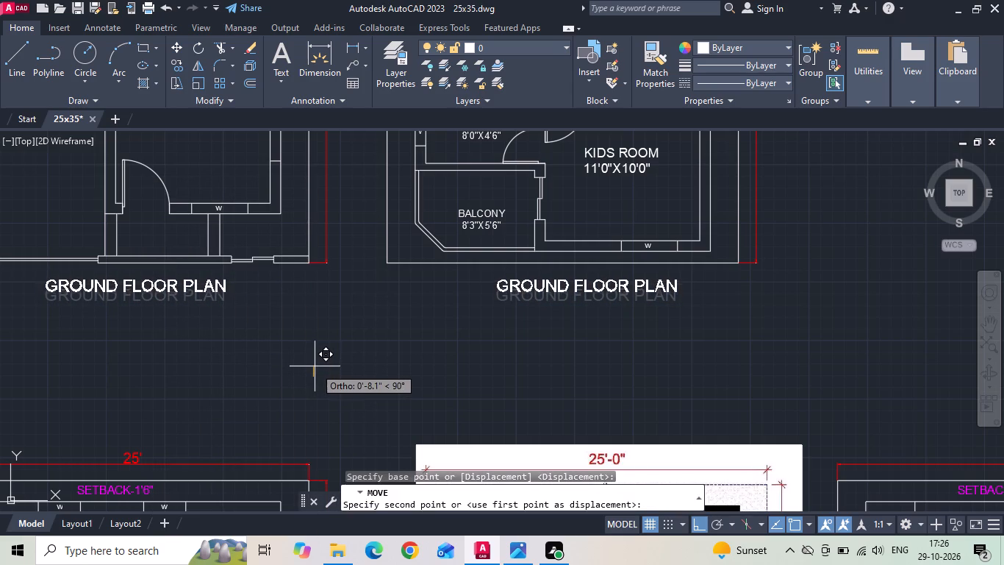
left_click(315, 363)
Nudge both plan titles very slightly to the left beneath their plans.
middle_click_drag(480, 293, 592, 300)
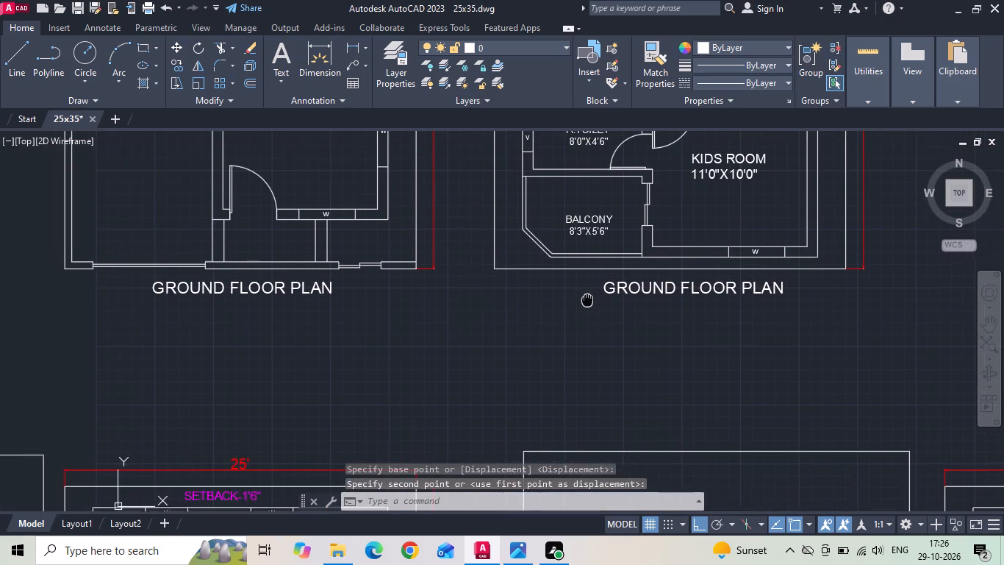
middle_click_drag(592, 300, 595, 302)
left_click(614, 288)
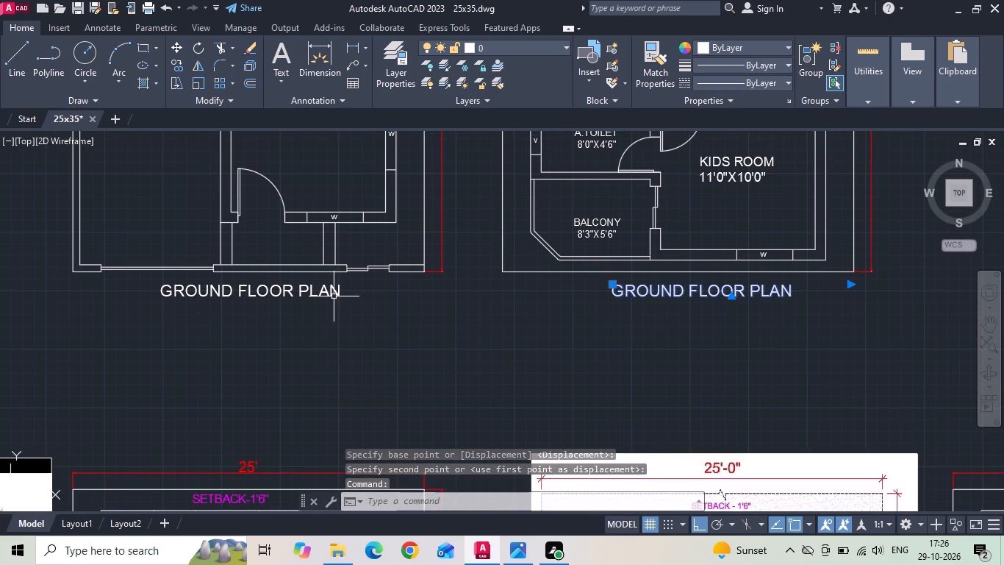
left_click(333, 296)
right_click(332, 296)
left_click(368, 295)
left_click(410, 328)
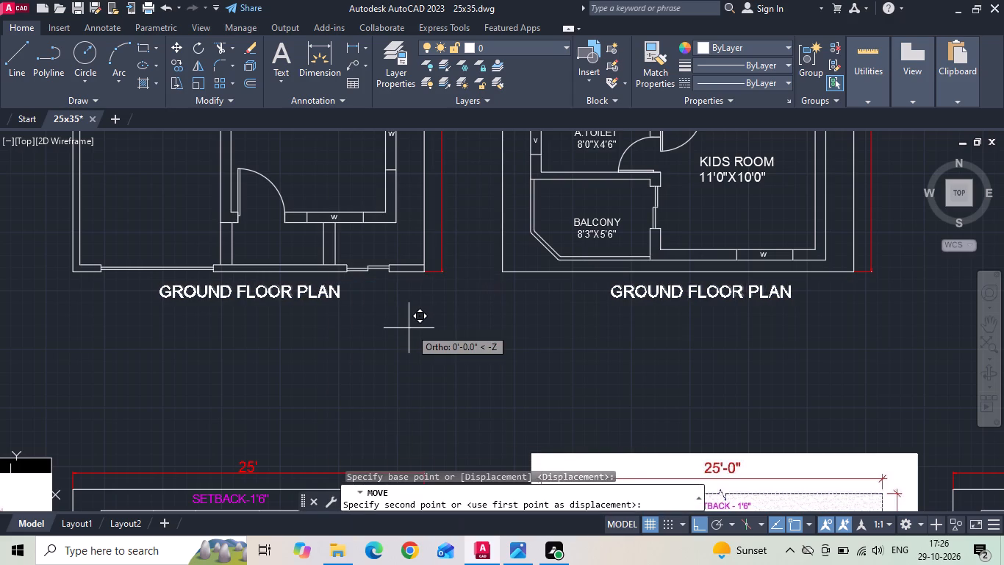
left_click(409, 328)
Change the title beneath the kids room plan to FIRST FLOOR PLAN.
double_click(615, 285)
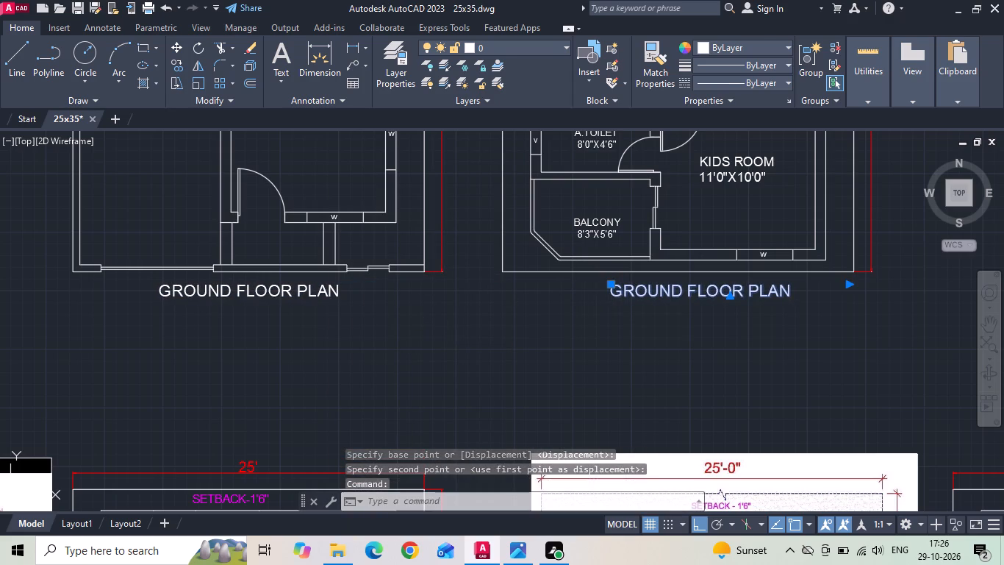
left_click(686, 297)
left_click(683, 294)
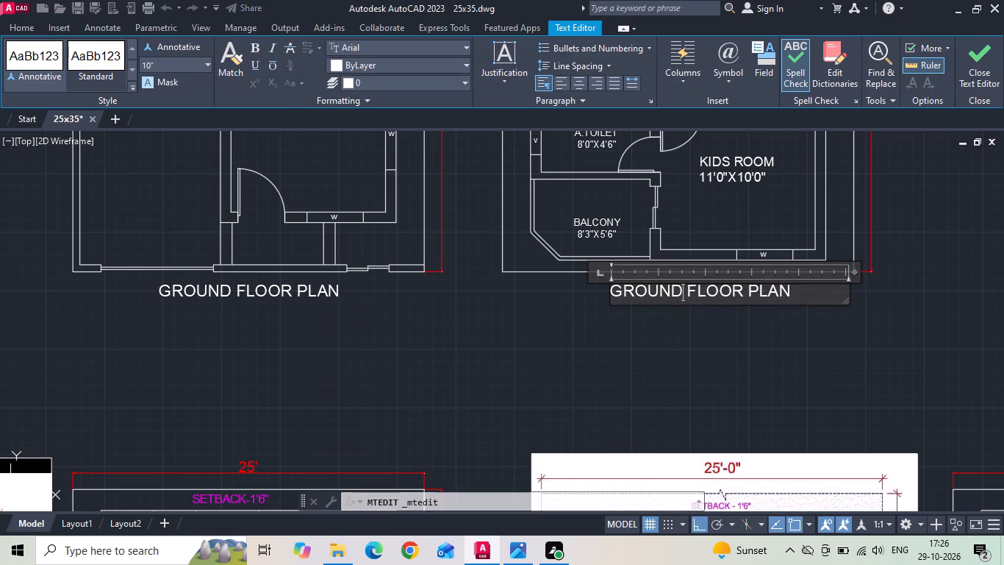
key("BackSpace")
key("BackSpace")
key("BackSpace")
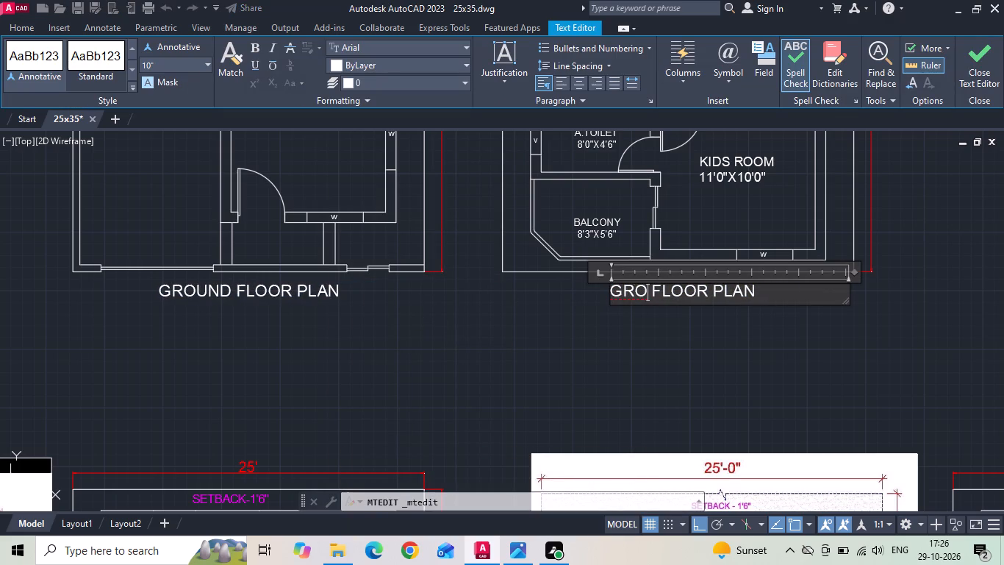
key("BackSpace")
key("BackSpace")
key("BackSpace")
type("FIRST")
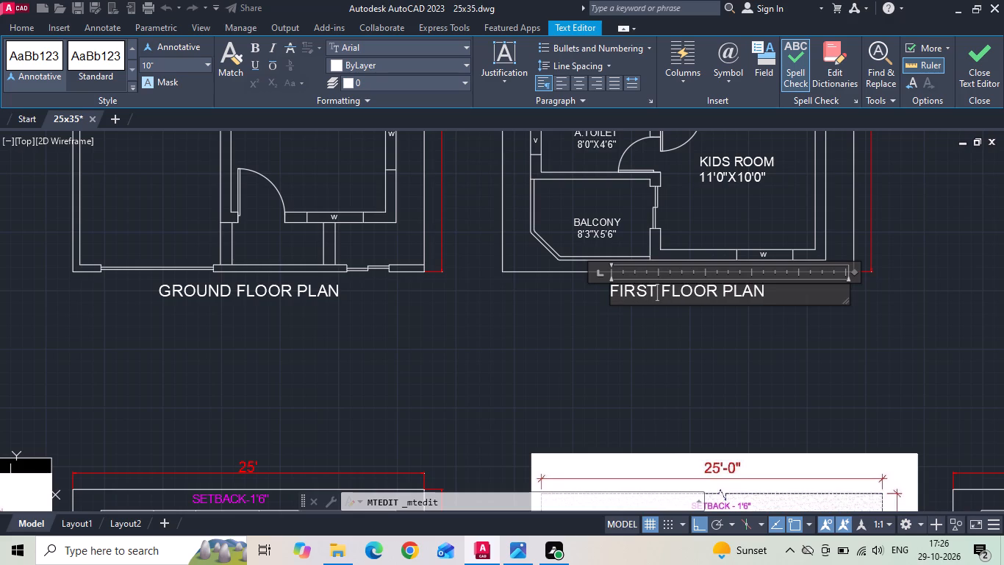
left_click(596, 356)
scroll(586, 352, "down", 1)
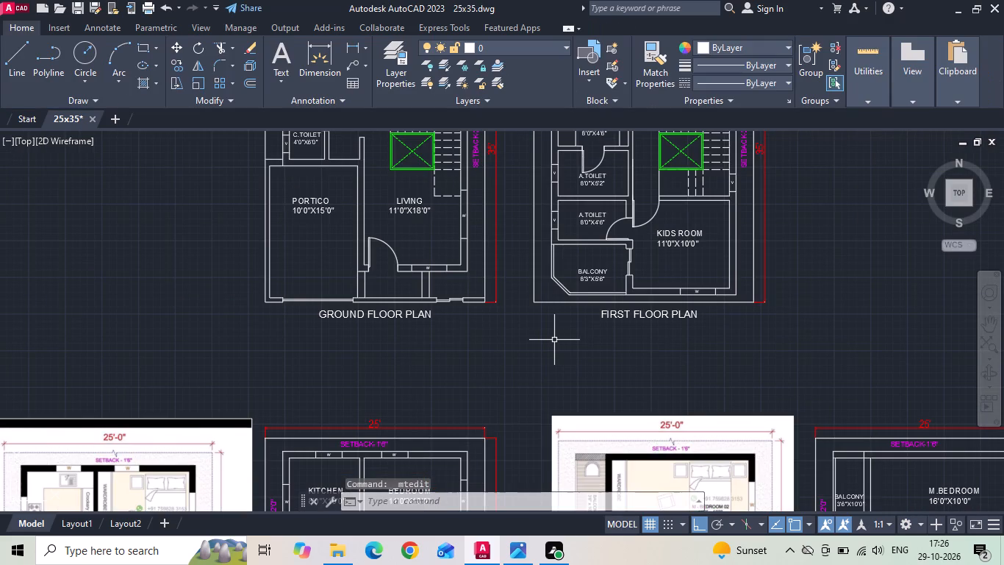
Hatch the walls around the kitchen and bedroom of the upper ground floor plan with a solid fill in black (0,0,0).
key("h")
key("space")
middle_click_drag(362, 333, 368, 361)
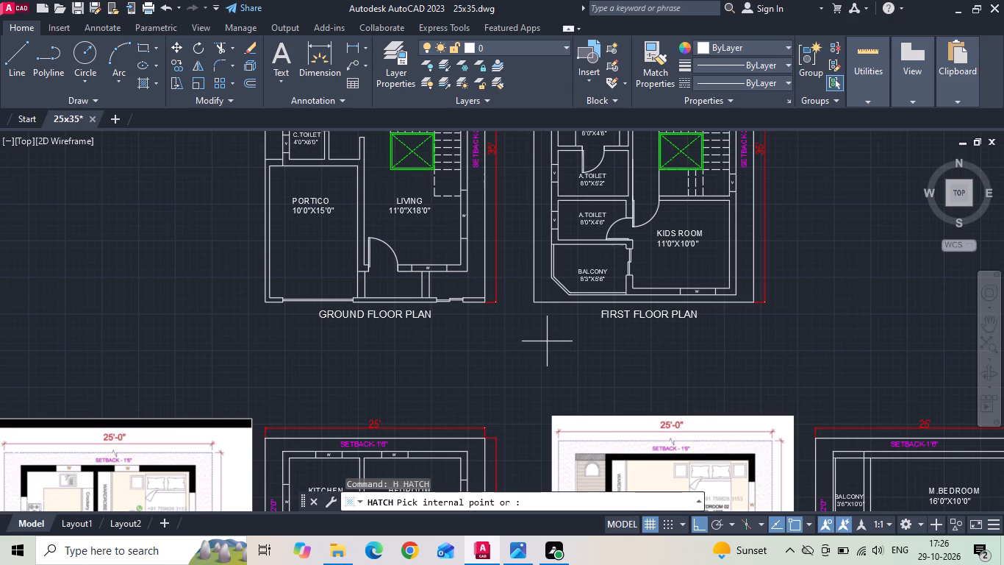
middle_click_drag(368, 361, 374, 395)
middle_click_drag(199, 302, 245, 456)
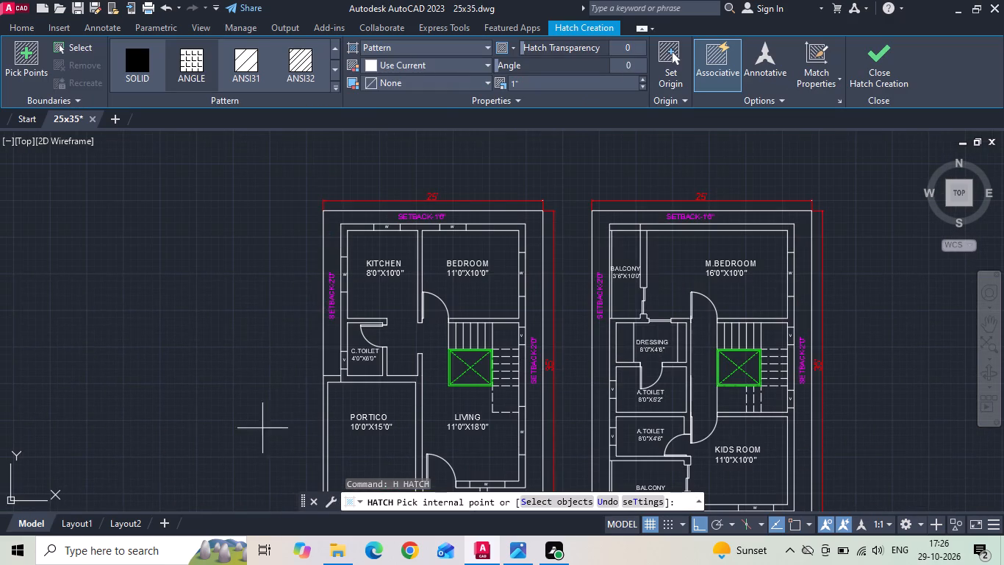
left_click(150, 77)
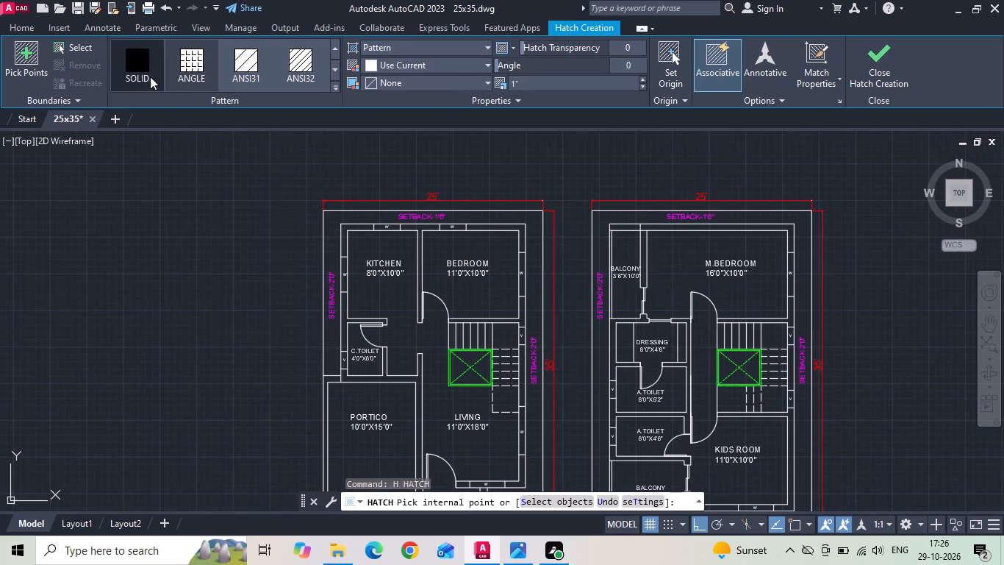
scroll(350, 225, "up", 1)
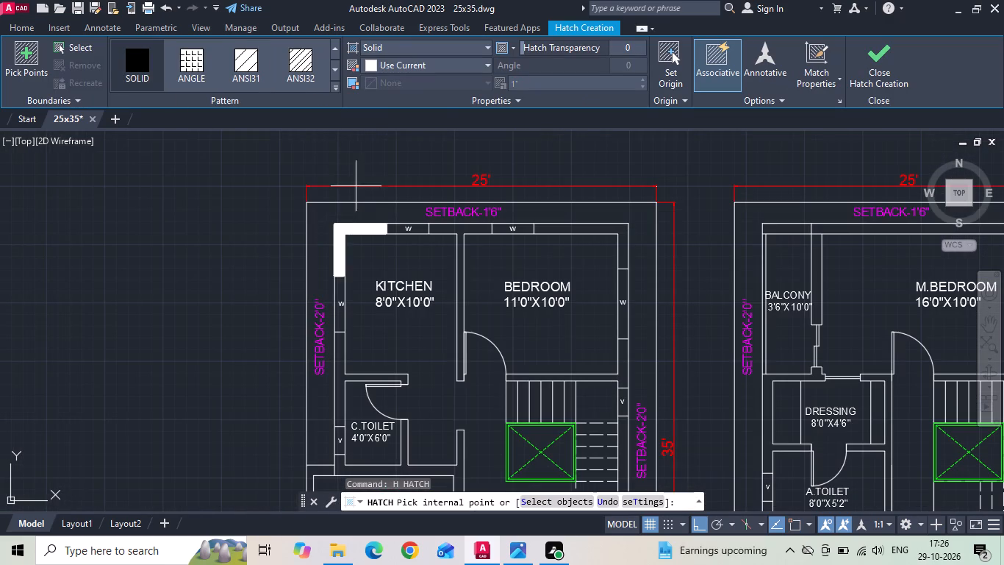
left_click(373, 69)
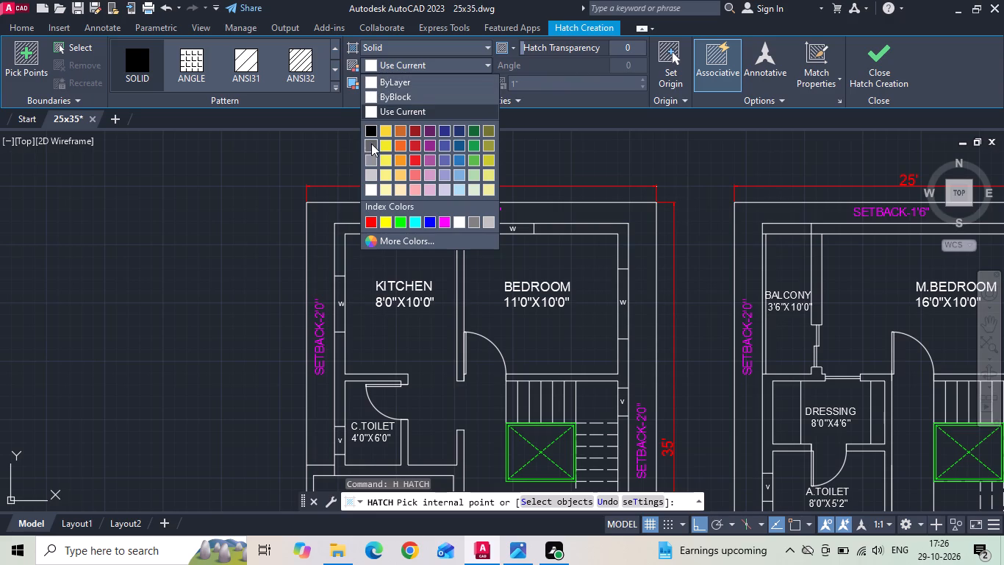
left_click(373, 133)
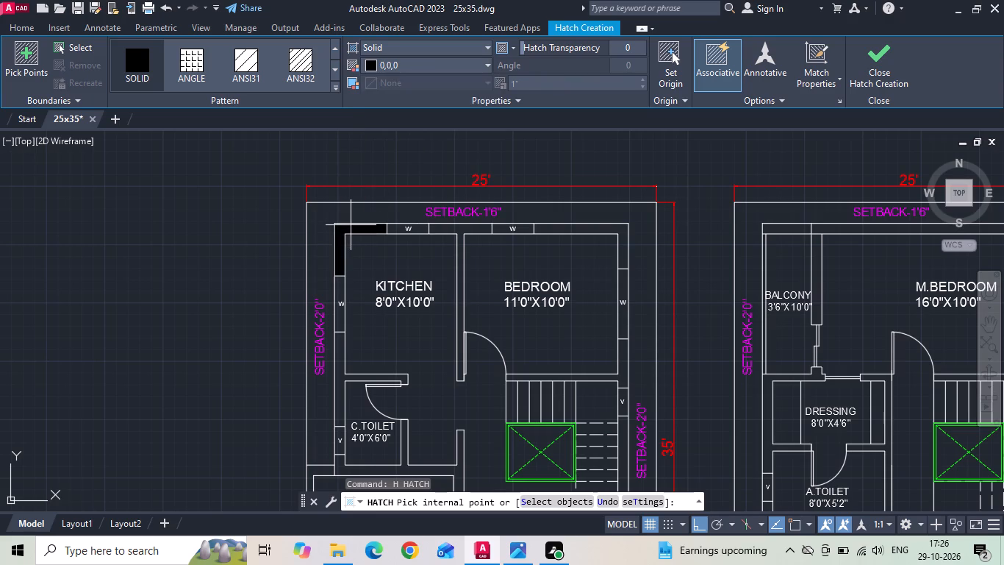
left_click(351, 227)
left_click(456, 230)
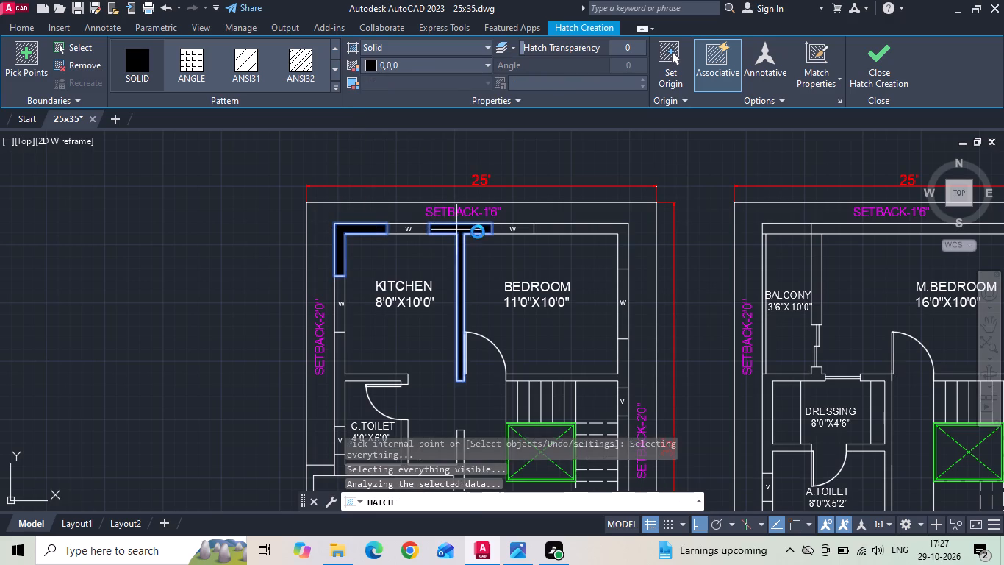
left_click(569, 230)
middle_click_drag(544, 344, 529, 255)
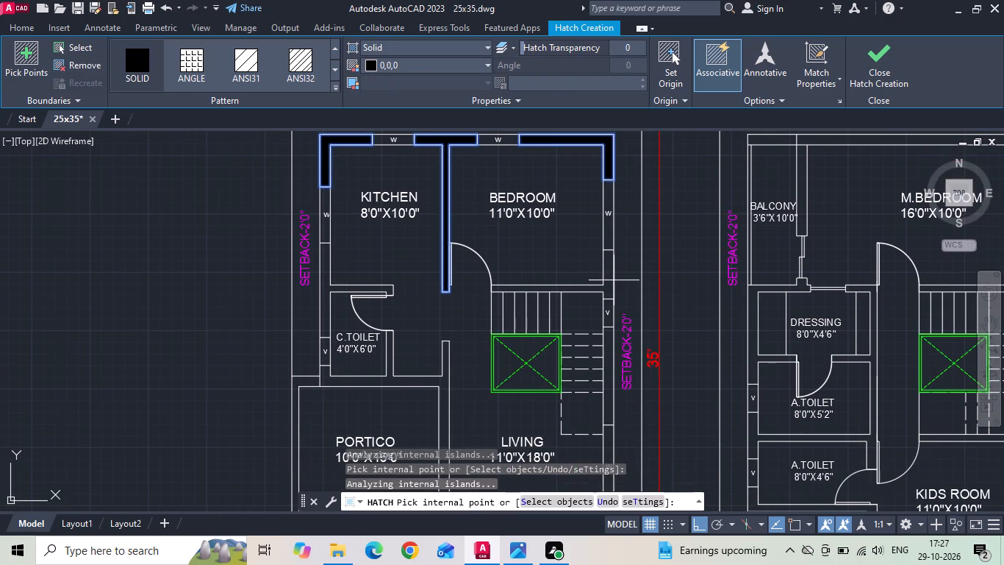
left_click(607, 285)
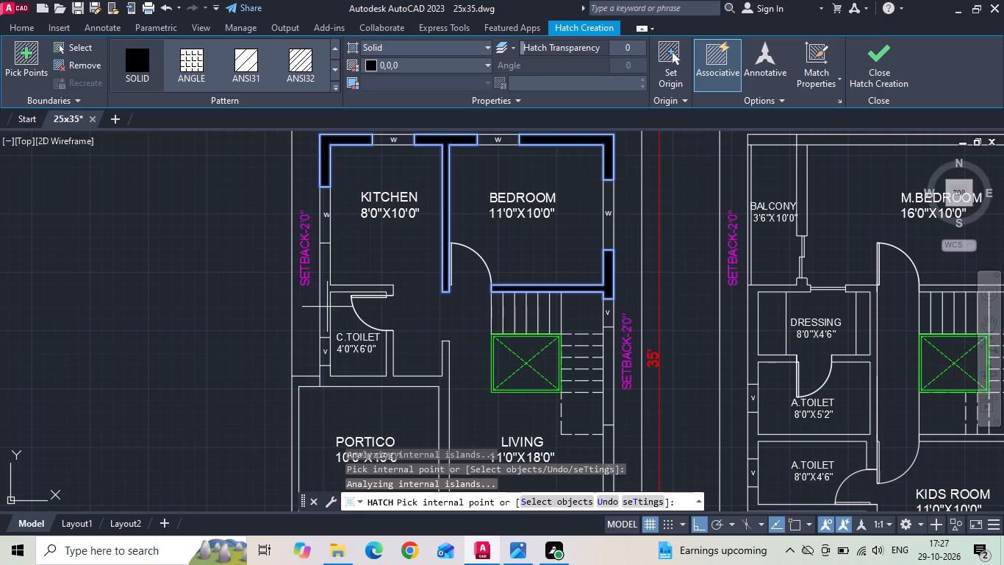
left_click(324, 308)
Fill the remaining main walls around the common toilet and living room of the ground floor plan with the same solid black hatch.
middle_click_drag(330, 335, 308, 270)
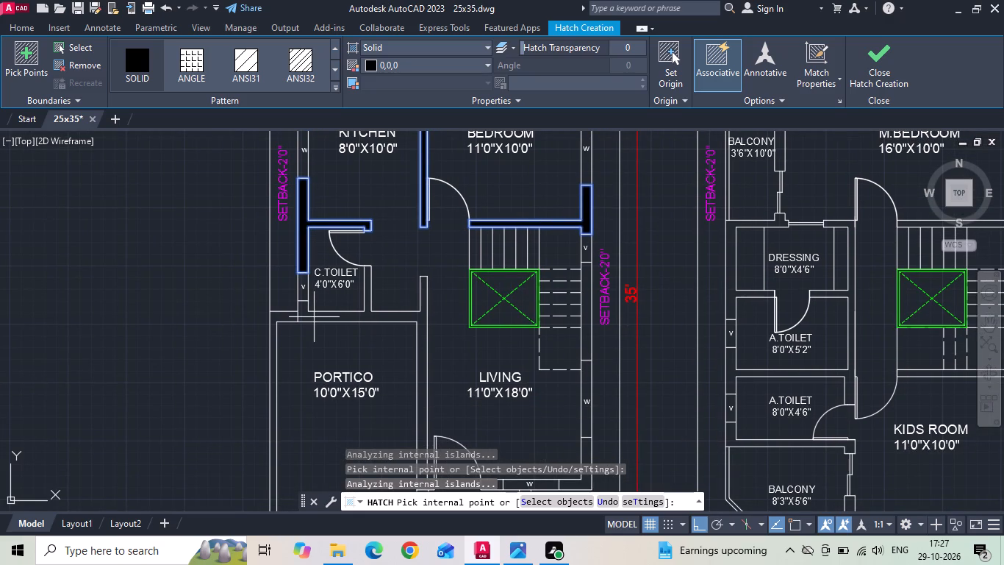
middle_click_drag(314, 317, 312, 210)
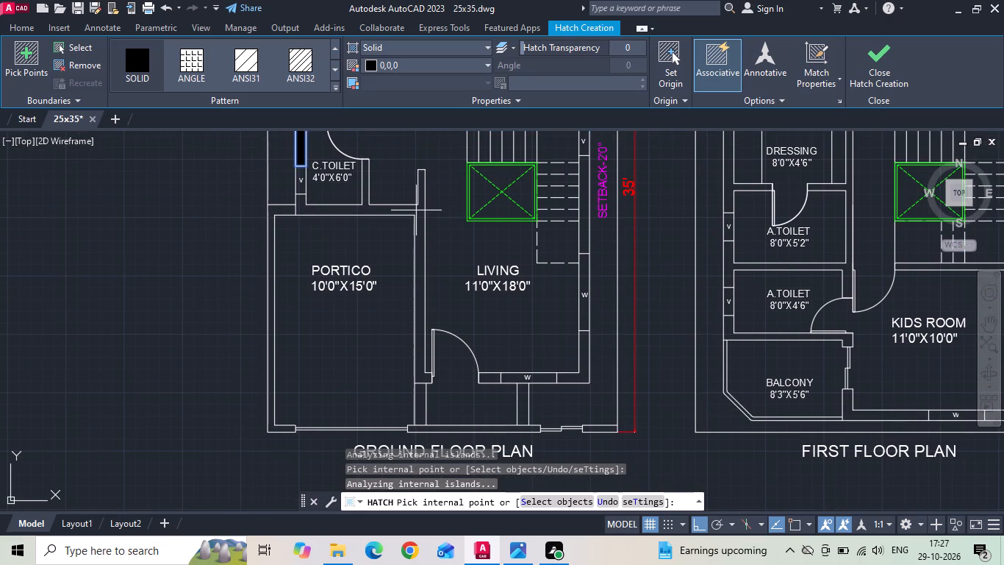
left_click(416, 210)
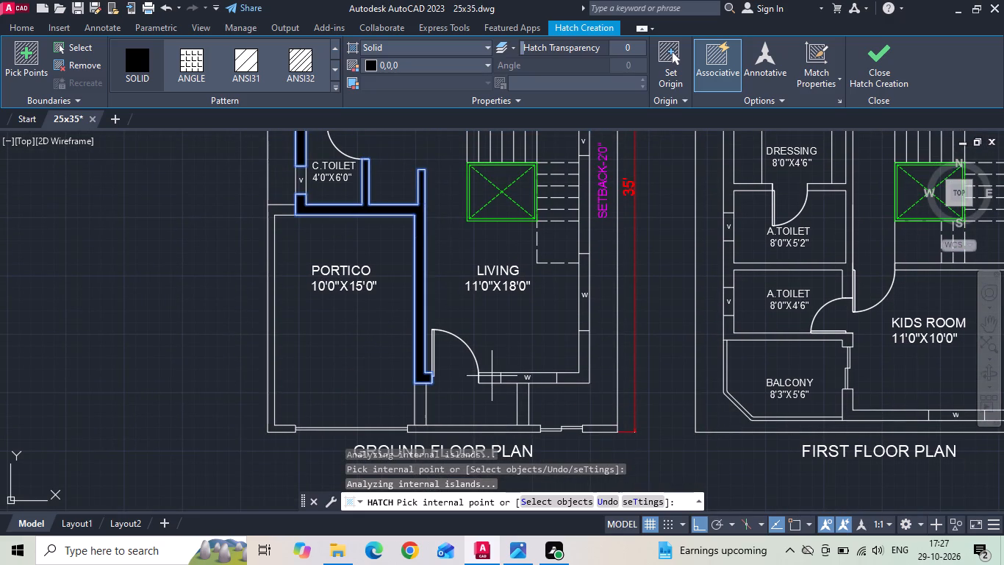
left_click(492, 376)
left_click(574, 376)
middle_click_drag(561, 333, 558, 358)
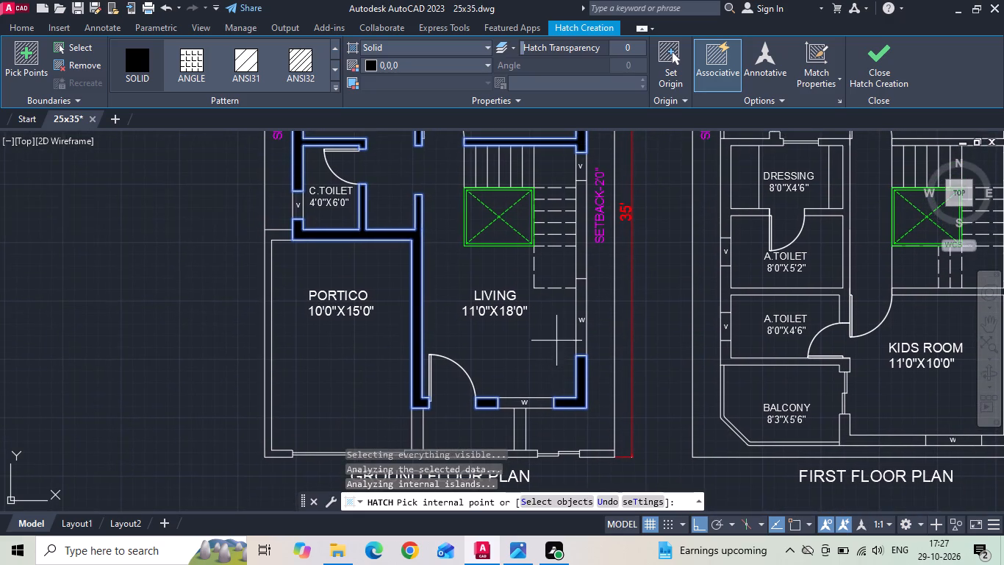
left_click(581, 239)
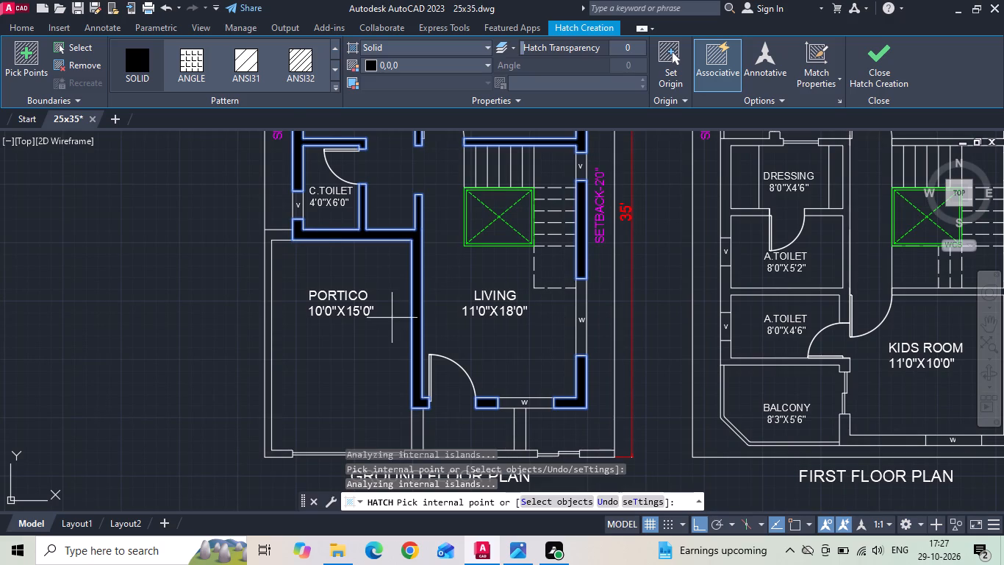
scroll(337, 365, "down", 1)
key("space")
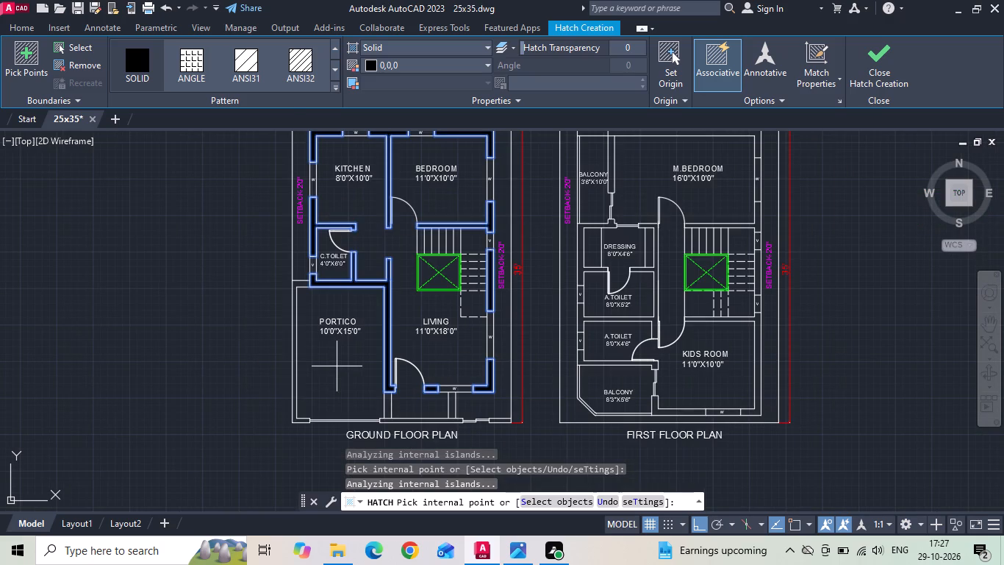
middle_click_drag(528, 265, 454, 331)
key("space")
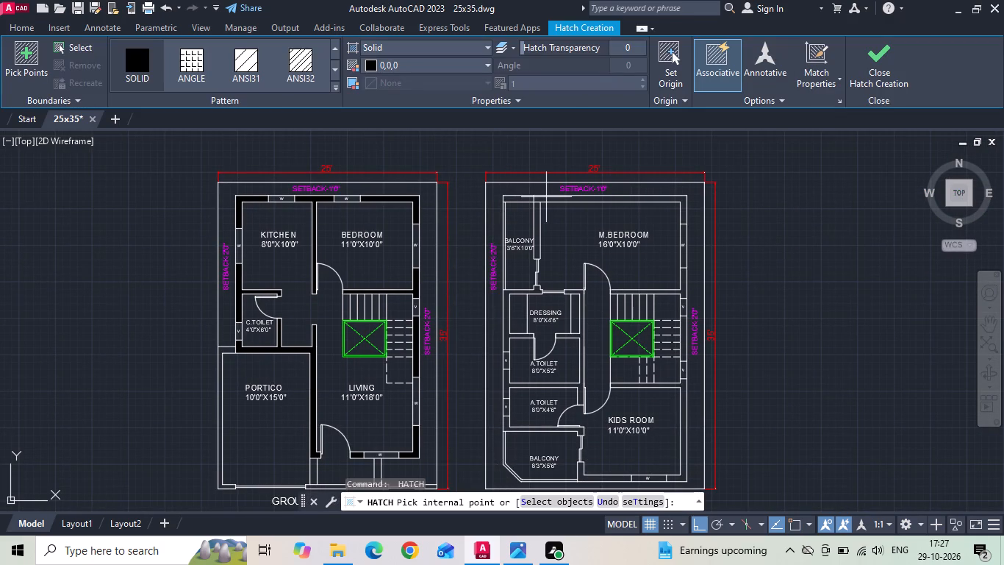
key("Escape")
Trim the line crossing the junction of the balcony partition and the master bedroom's top wall in the first floor plan.
type("TR")
key("space")
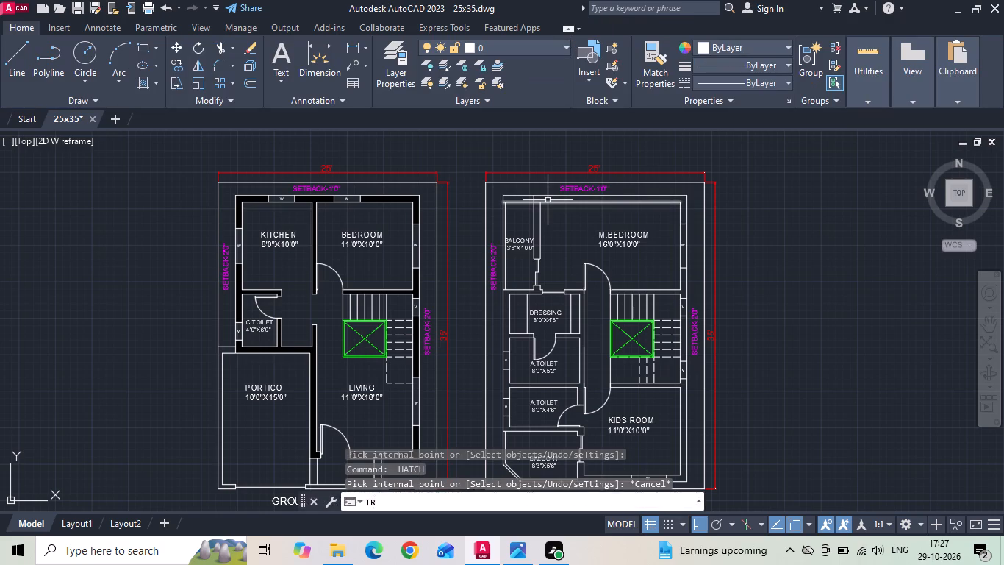
scroll(542, 212, "up", 2)
left_click(530, 185)
key("Escape")
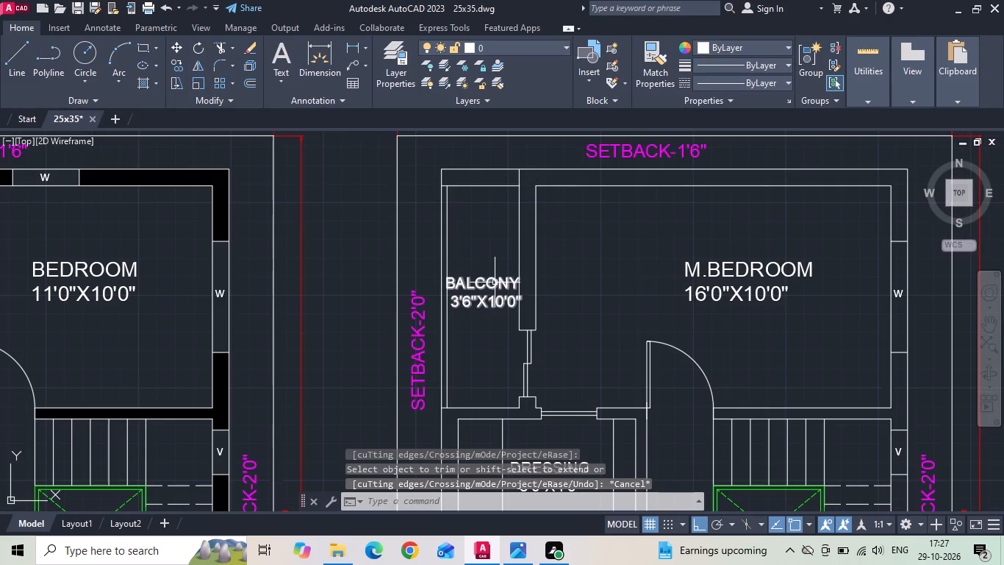
Hatch the first floor walls around the master bedroom's top, the dressing room and both attached toilets in solid black.
key("h")
key("space")
scroll(491, 281, "down", 1)
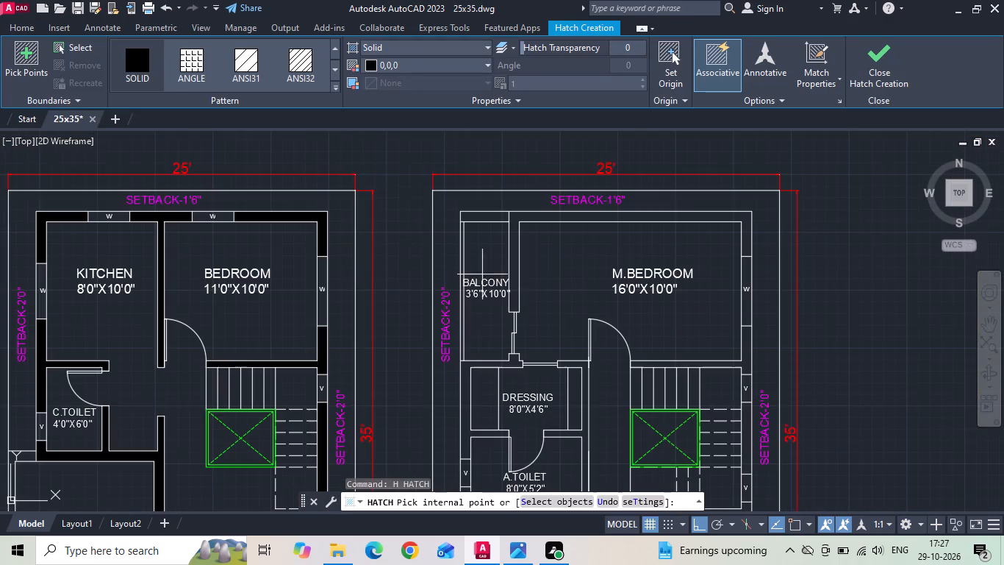
left_click(577, 218)
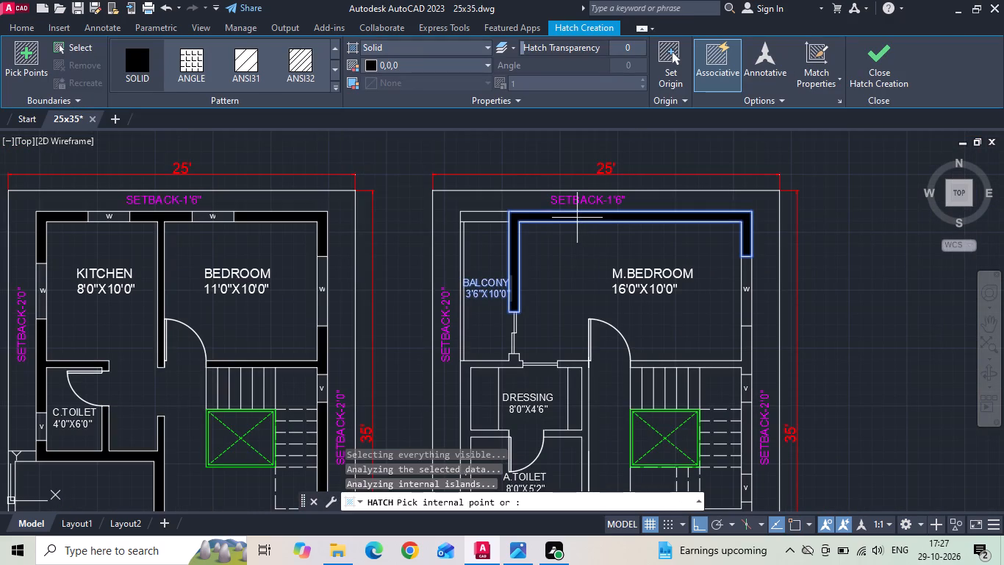
middle_click_drag(537, 329, 489, 202)
middle_click_drag(412, 273, 412, 267)
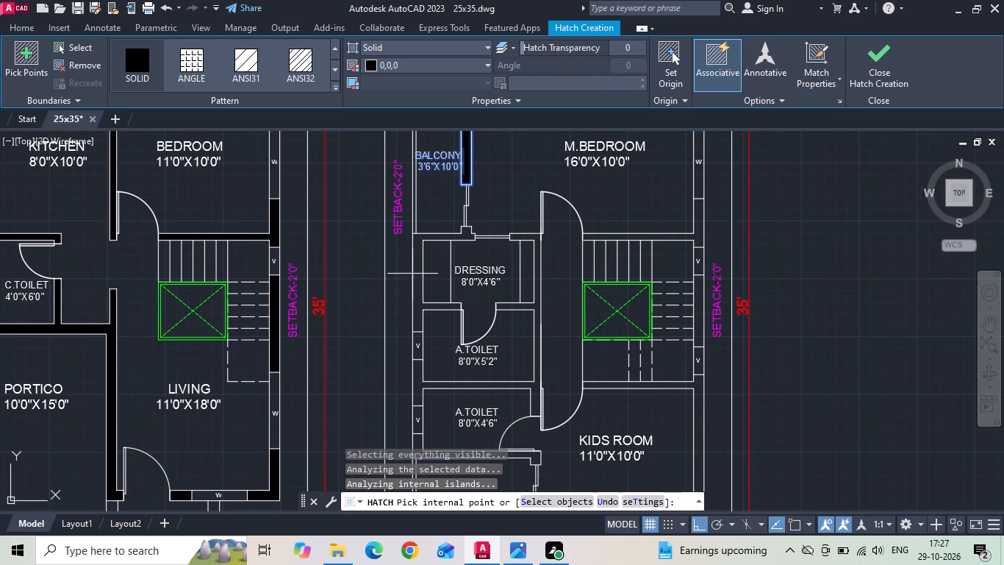
middle_click_drag(412, 267, 428, 210)
left_click(432, 224)
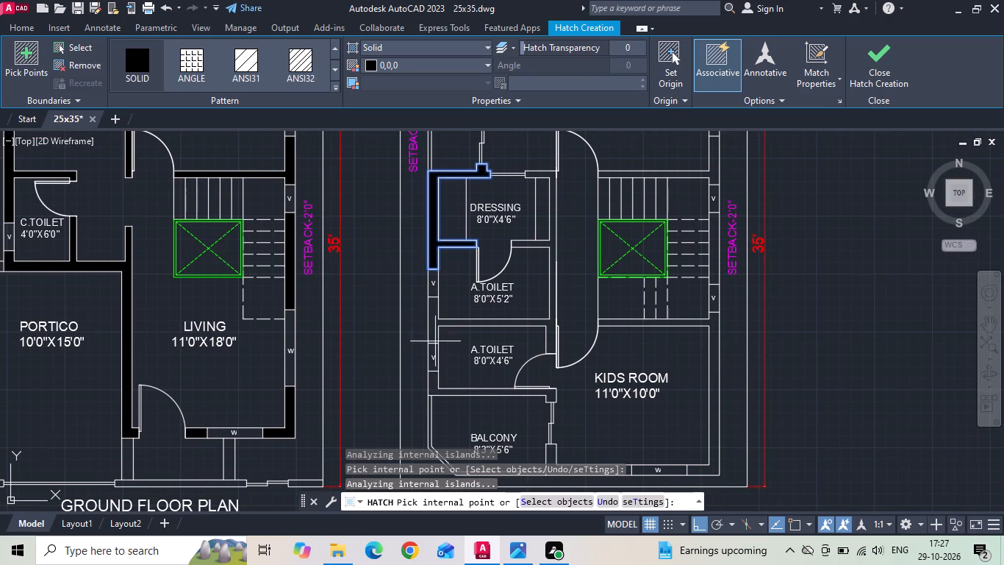
left_click(431, 319)
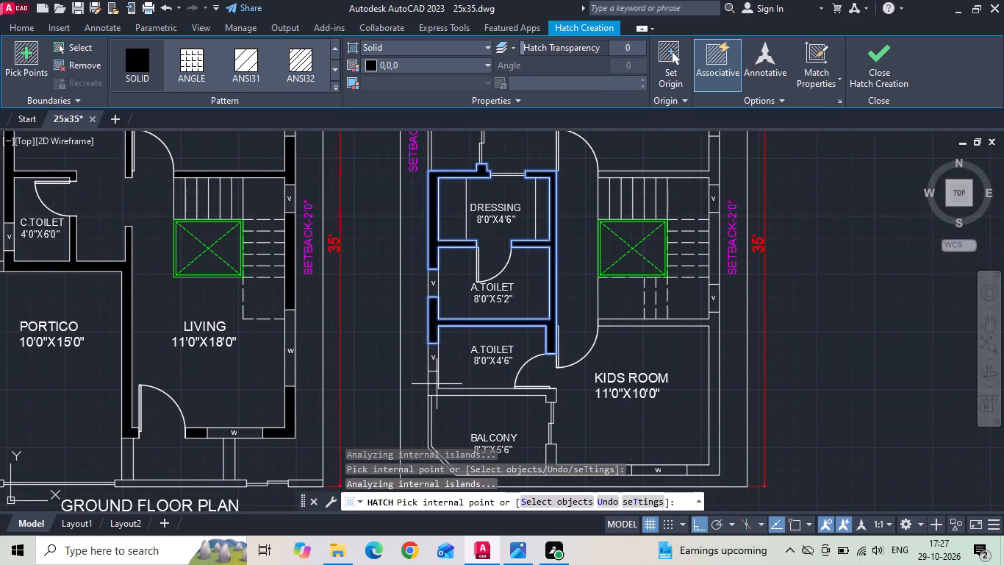
left_click(434, 387)
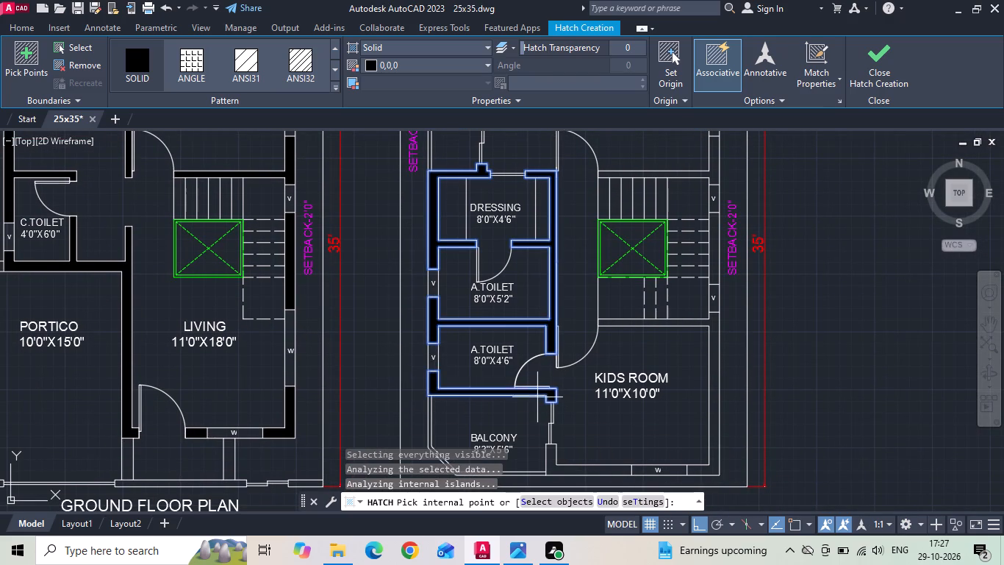
Fill the first floor walls around the kids room, beside the staircase and below the master bedroom with solid black hatch.
middle_click_drag(504, 361, 494, 341)
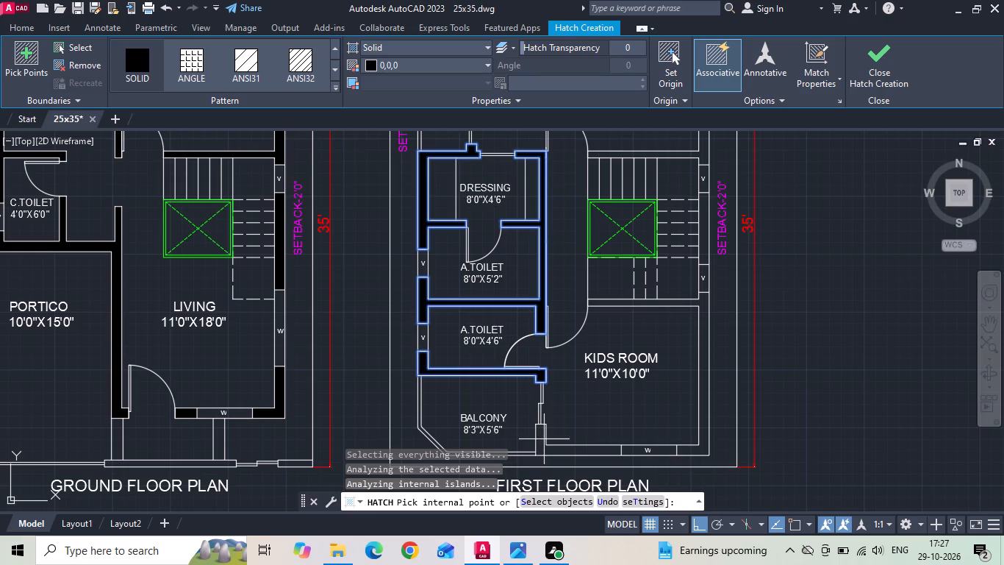
left_click(544, 439)
left_click(692, 449)
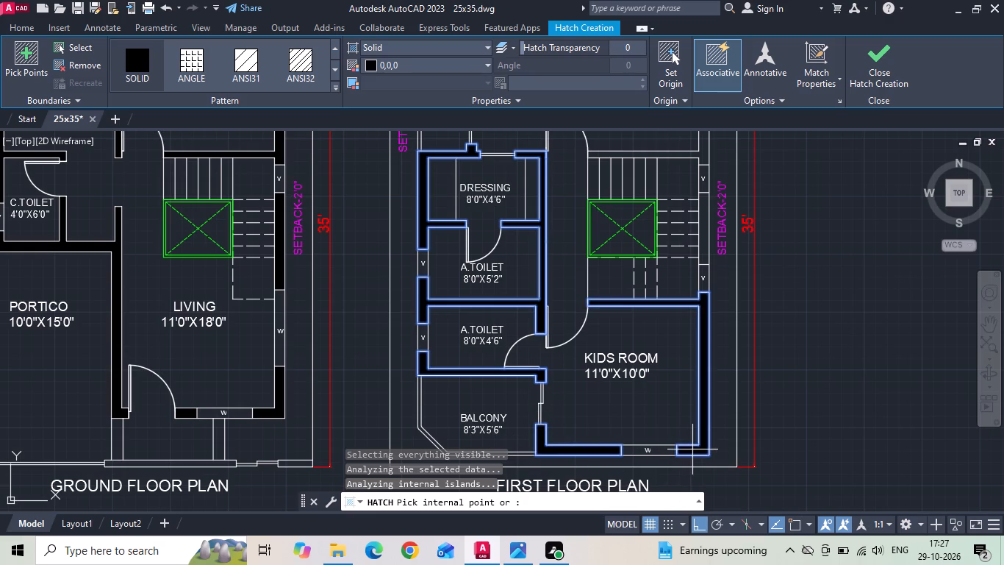
middle_click_drag(654, 339, 645, 445)
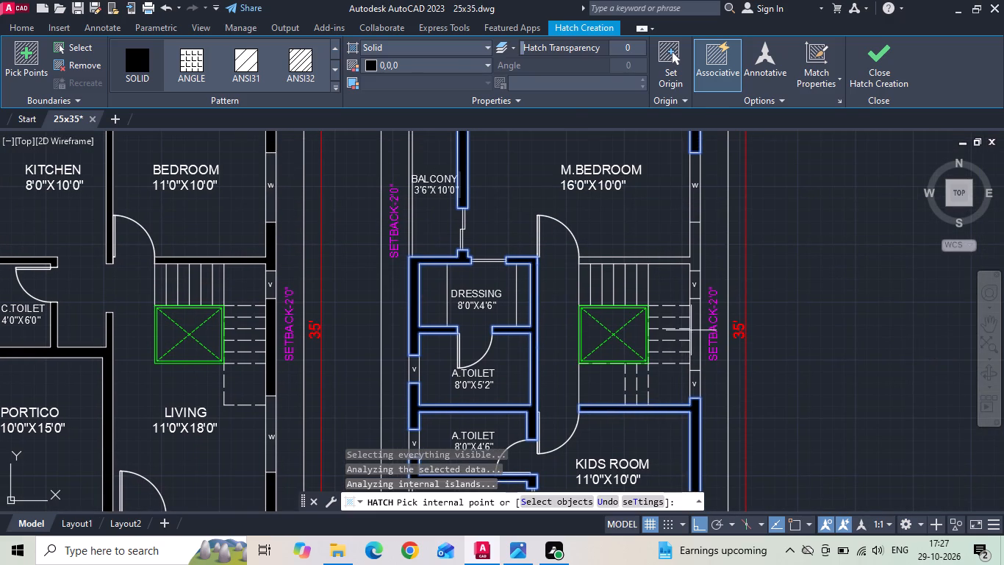
left_click(695, 321)
middle_click_drag(656, 294, 634, 440)
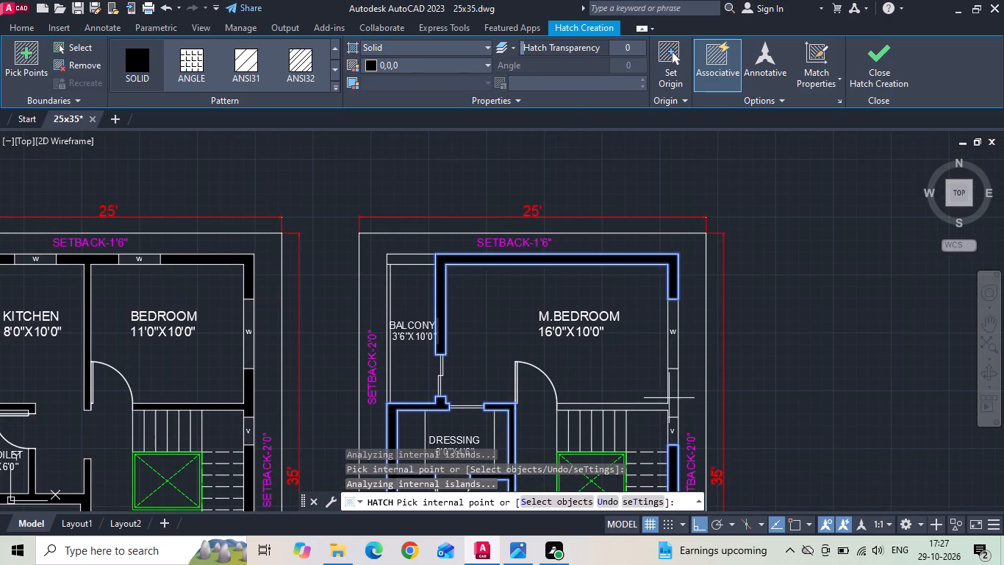
left_click(671, 392)
scroll(548, 306, "down", 2)
scroll(531, 392, "up", 2)
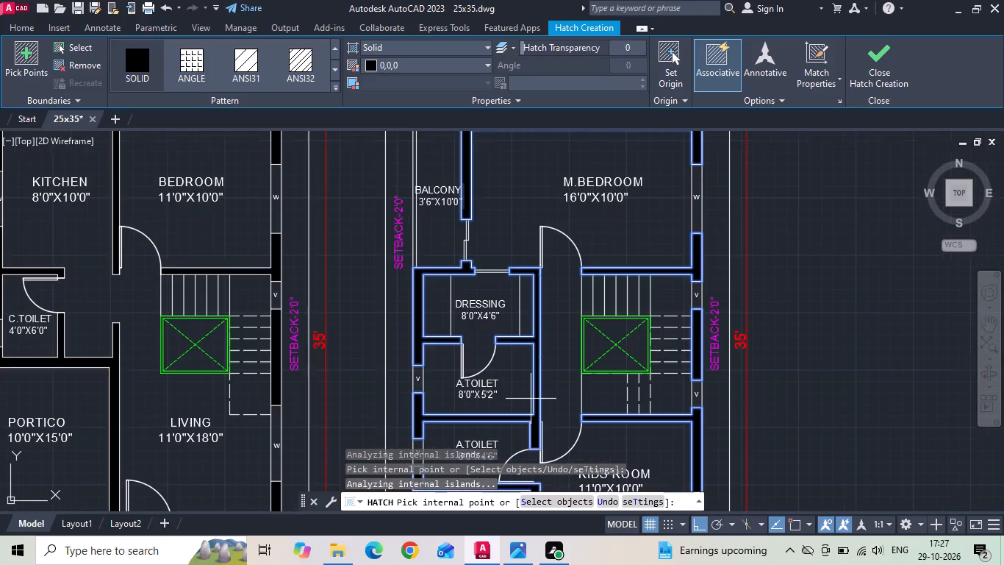
key("Escape")
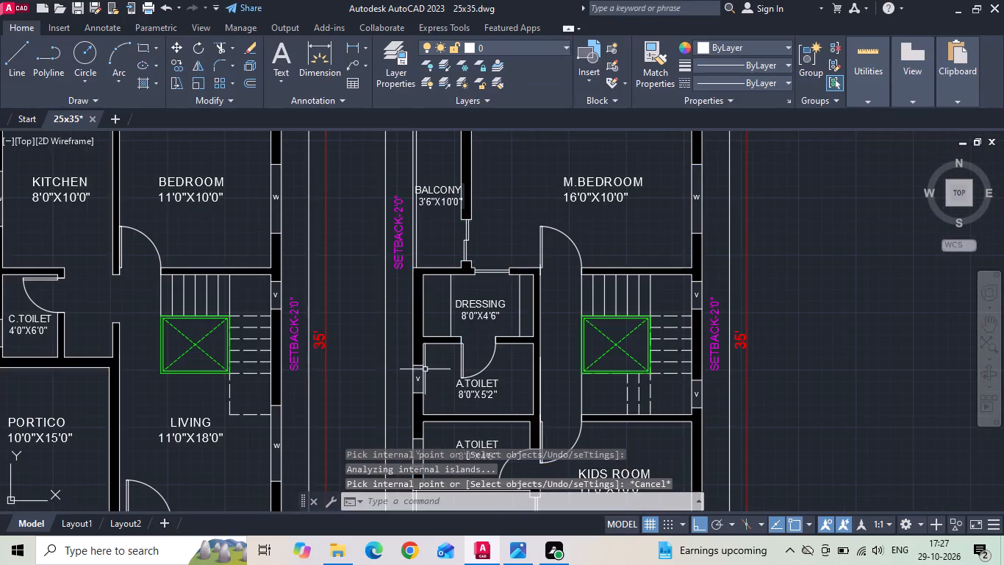
Examine how the short wall above the balcony is hatched in the first floor reference image.
scroll(393, 366, "down", 1)
scroll(387, 290, "down", 3)
scroll(354, 385, "up", 1)
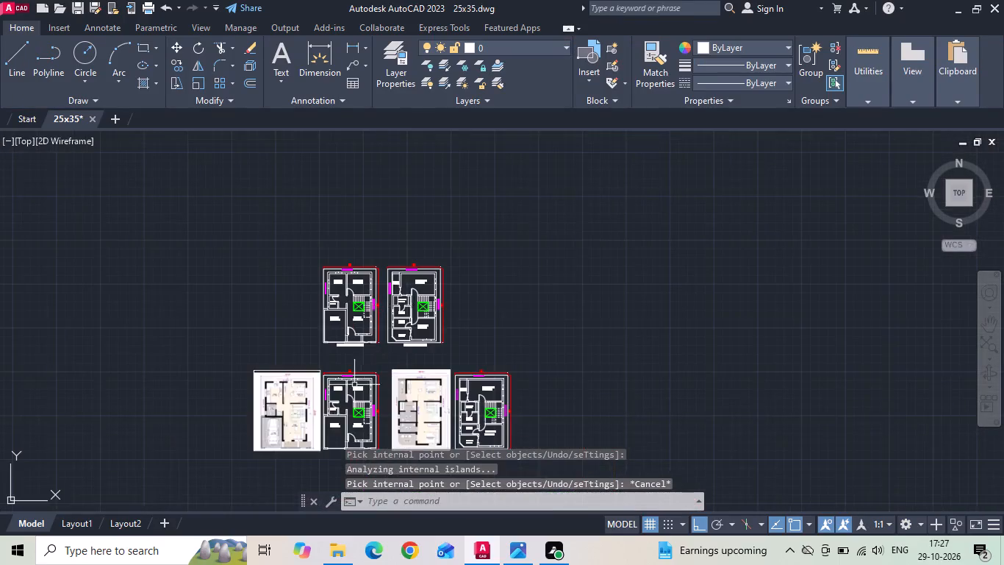
scroll(354, 387, "up", 2)
scroll(537, 391, "up", 2)
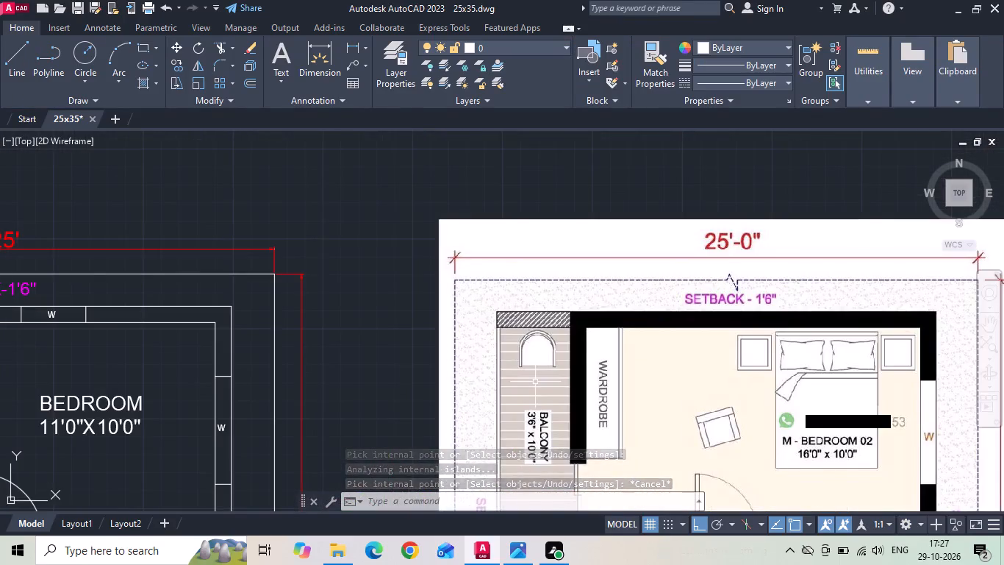
scroll(534, 379, "up", 1)
scroll(545, 278, "up", 2)
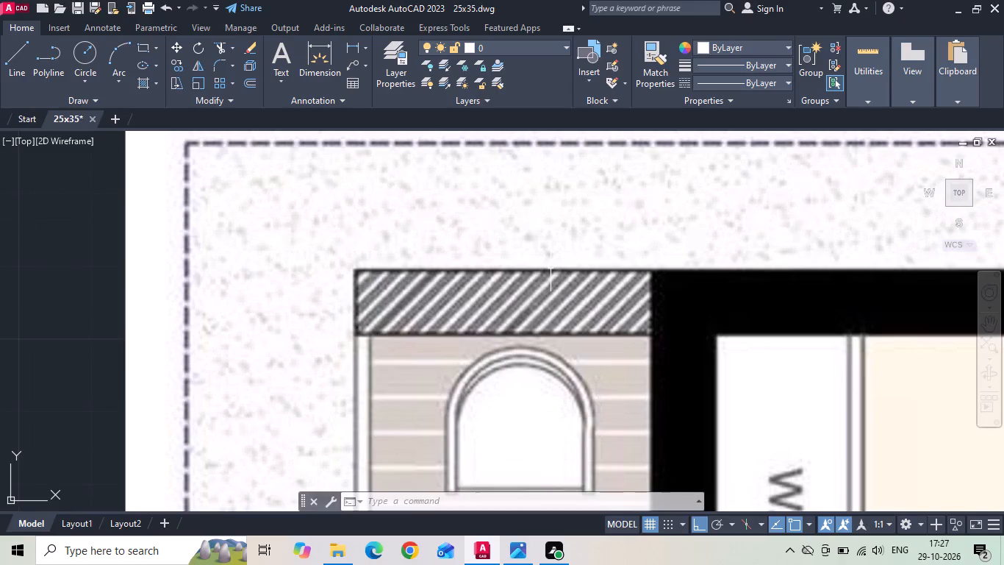
Hatch the portico's L-shaped boundary wall in the ground floor plan with the black ANSI32 pattern at scale 0.3.
type("H")
key("space")
scroll(484, 308, "down", 3)
scroll(454, 374, "down", 2)
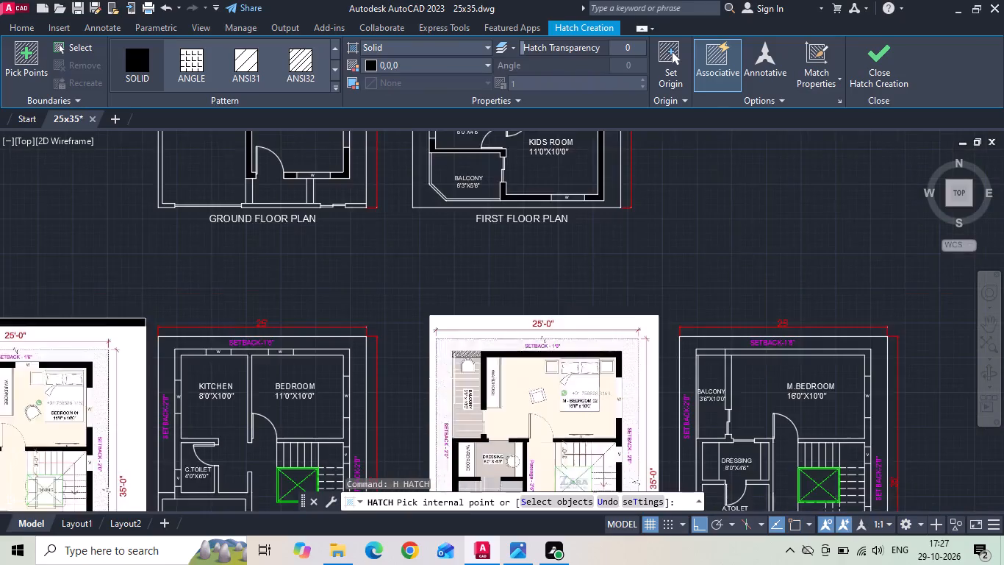
scroll(448, 374, "down", 1)
middle_click_drag(417, 360, 419, 406)
scroll(271, 211, "up", 2)
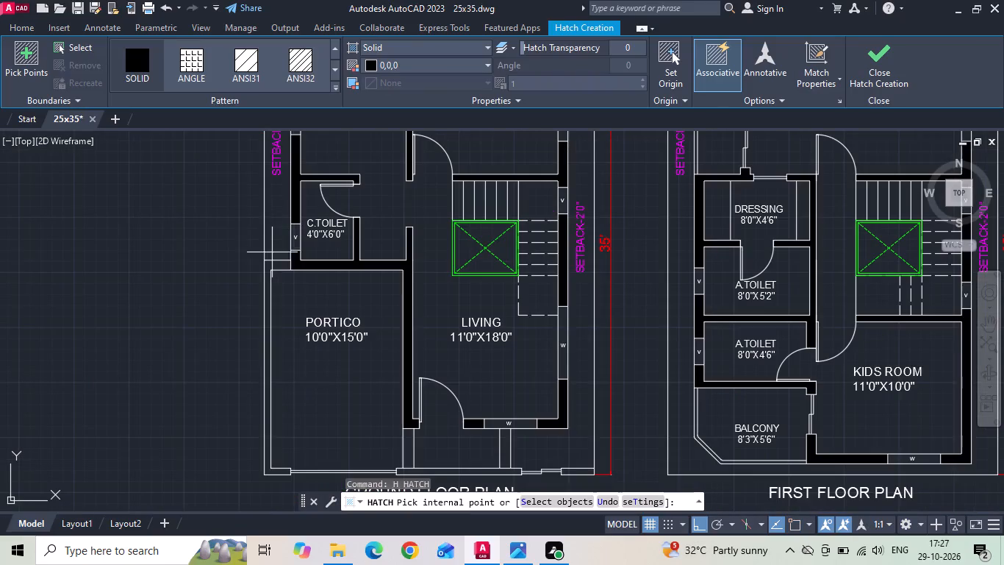
left_click(272, 266)
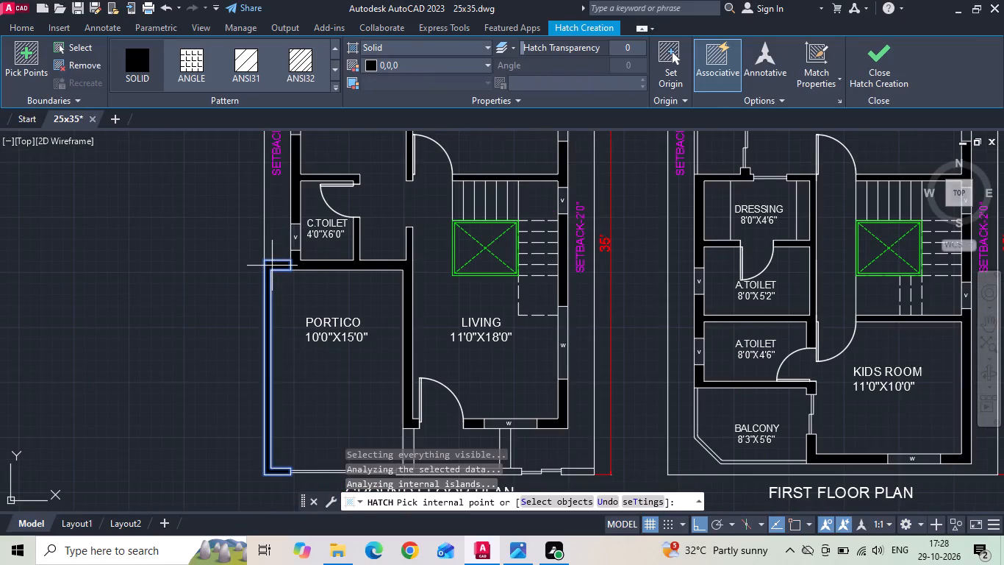
left_click(293, 65)
left_click(520, 78)
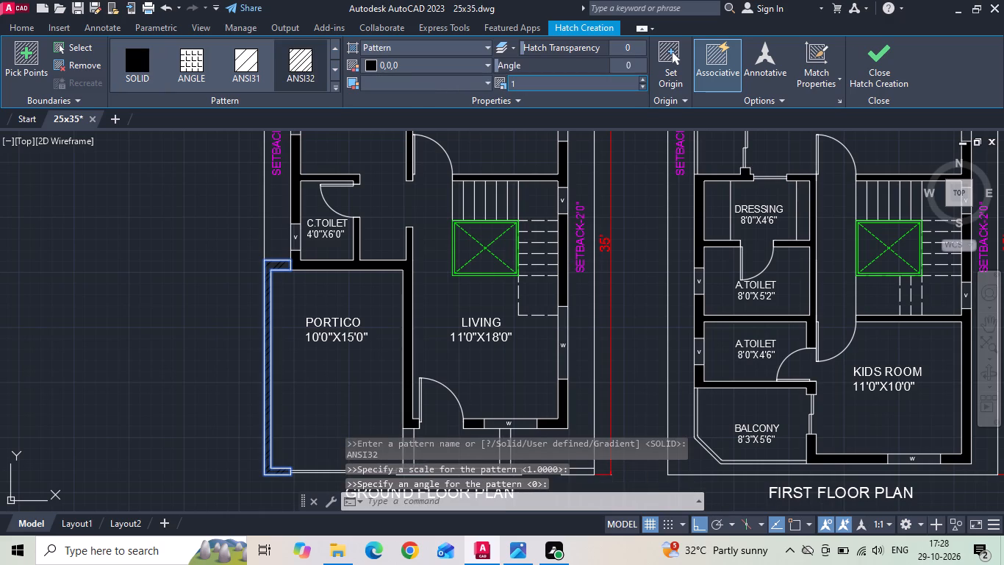
left_click(522, 82)
type(".2")
key("Return")
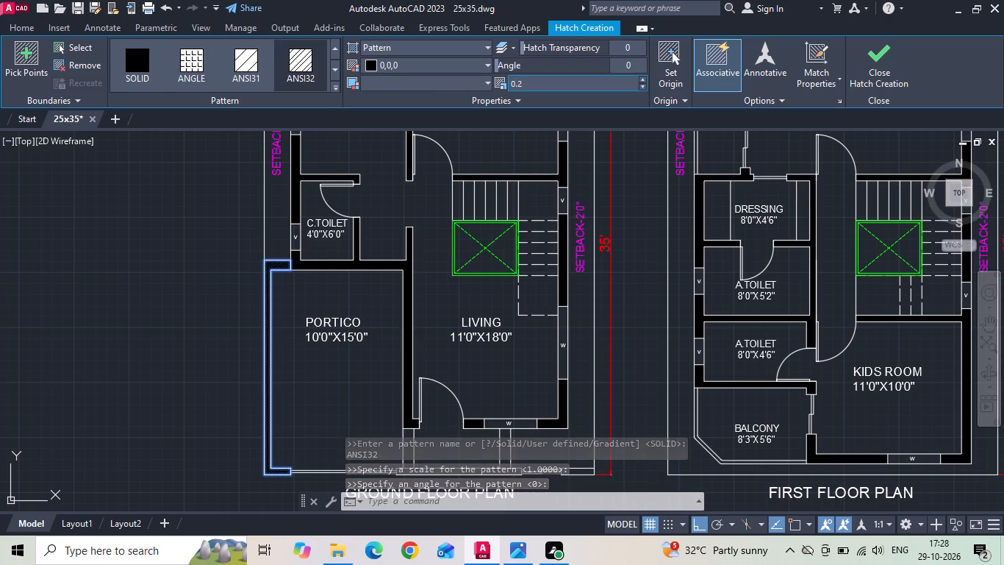
left_click(523, 87)
type(".3")
key("Return")
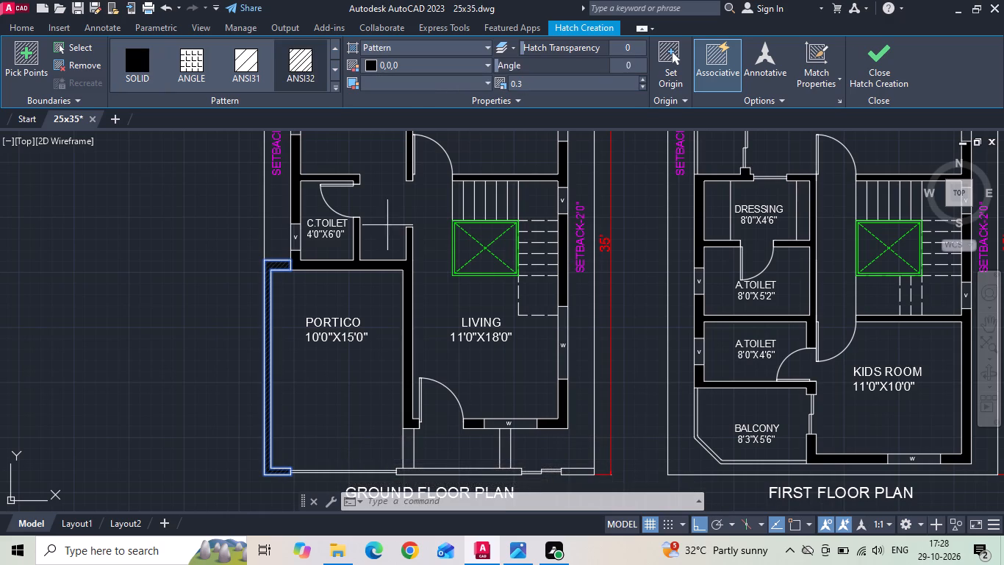
scroll(276, 263, "up", 5)
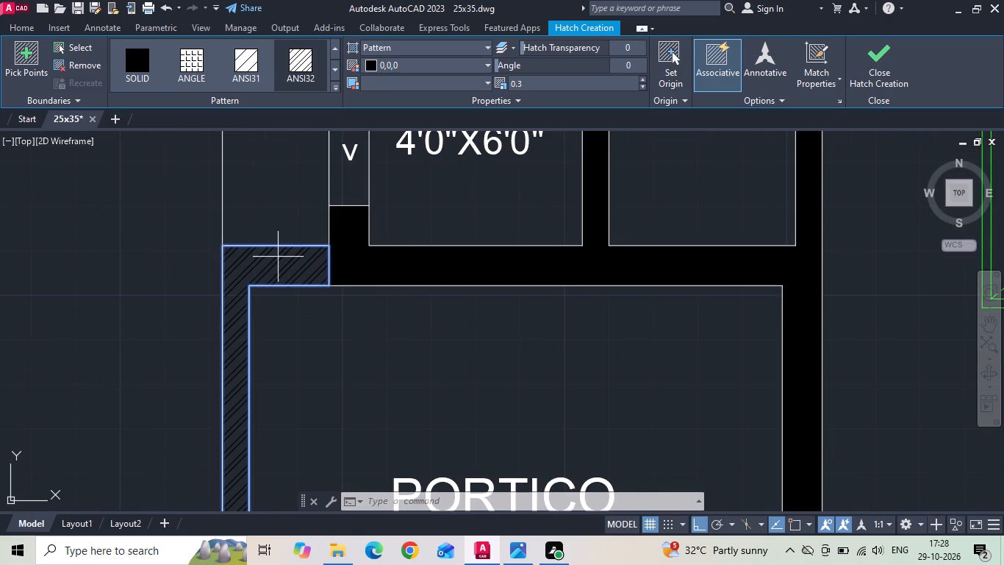
Examine the hatching of the wall above the balcony and the portico boundary wall in the two floor reference images.
scroll(278, 257, "down", 5)
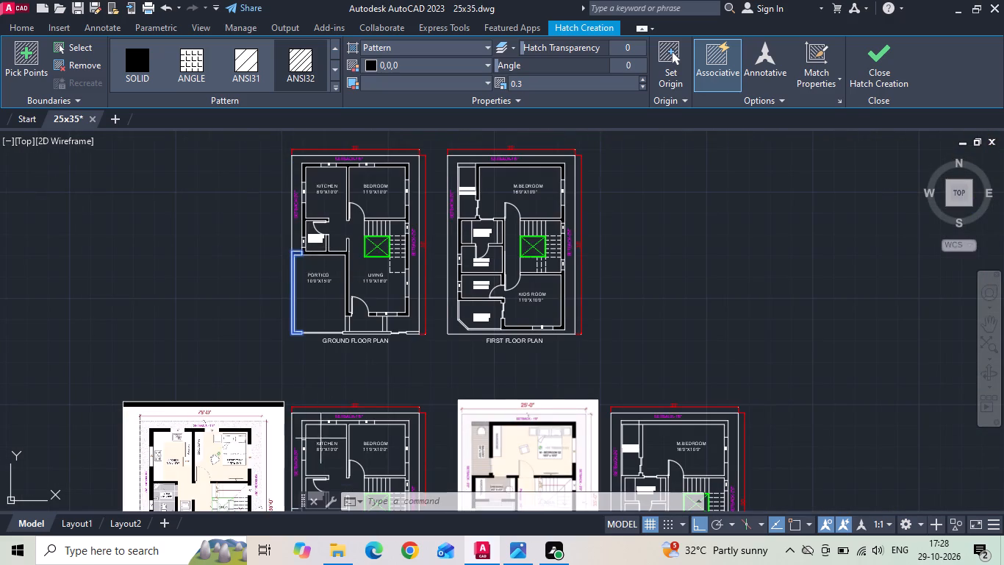
middle_click_drag(317, 432, 304, 304)
scroll(545, 324, "up", 2)
scroll(395, 263, "up", 3)
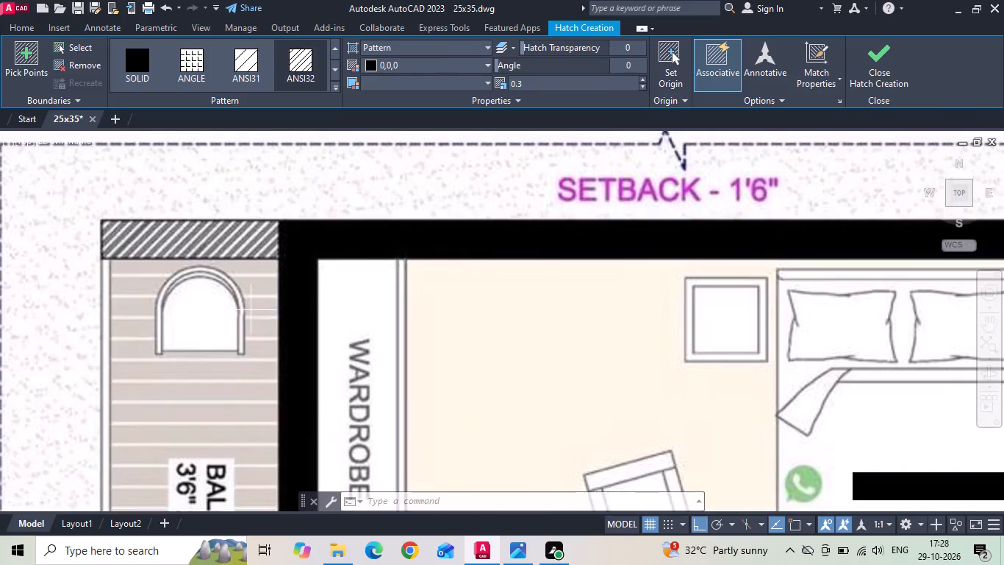
scroll(303, 239, "down", 2)
scroll(259, 255, "up", 2)
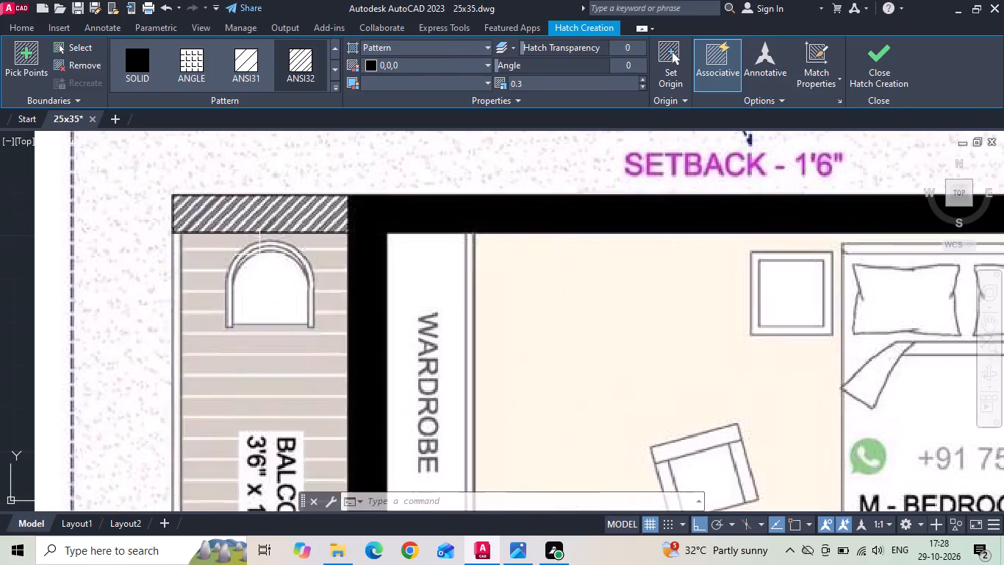
scroll(310, 207, "down", 5)
scroll(211, 290, "up", 1)
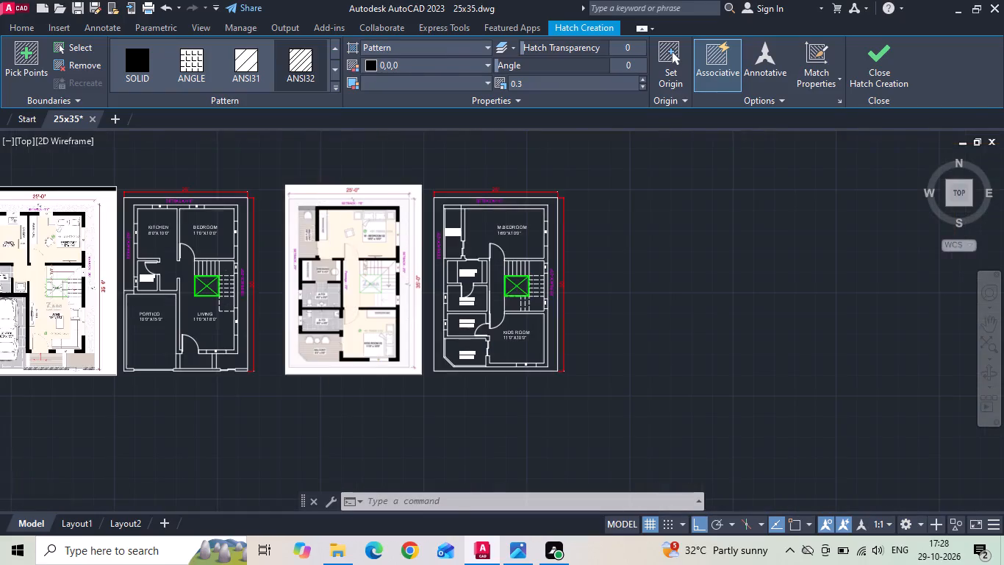
scroll(211, 290, "up", 1)
middle_click_drag(144, 296, 657, 310)
scroll(15, 394, "up", 1)
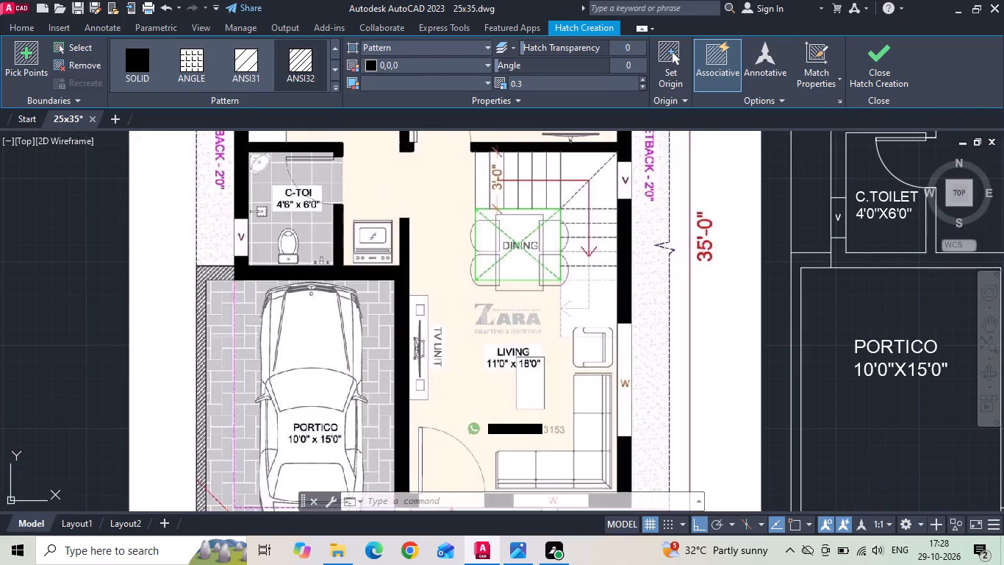
scroll(282, 325, "down", 1)
scroll(254, 330, "up", 4)
scroll(237, 256, "down", 2)
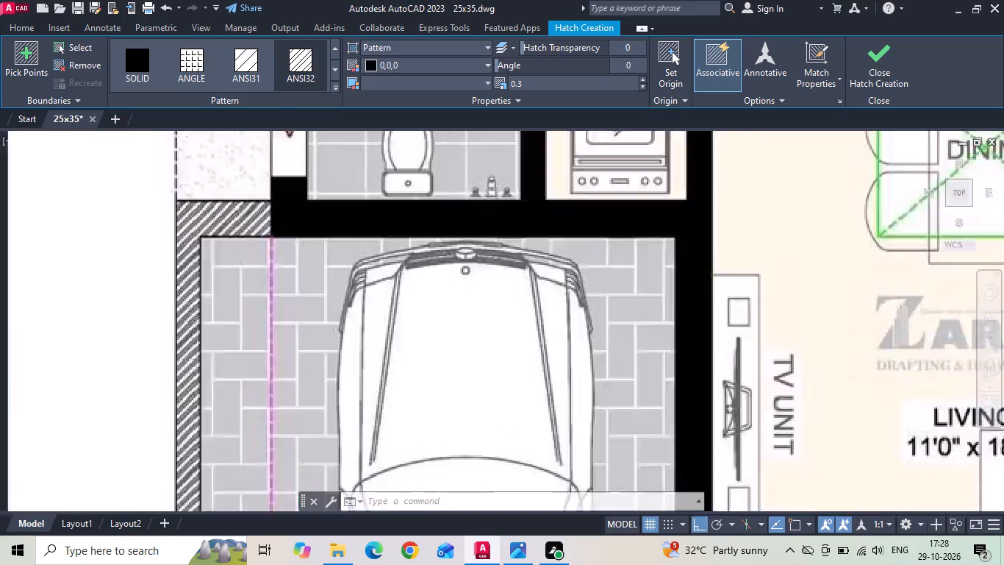
Add the two remaining front boundary wall segments of the ground floor plan to the ANSI32 hatch at scale 0.3.
scroll(240, 256, "down", 3)
scroll(265, 341, "down", 2)
middle_click_drag(276, 308, 287, 368)
scroll(370, 304, "up", 2)
scroll(417, 243, "up", 3)
middle_click_drag(417, 257, 417, 263)
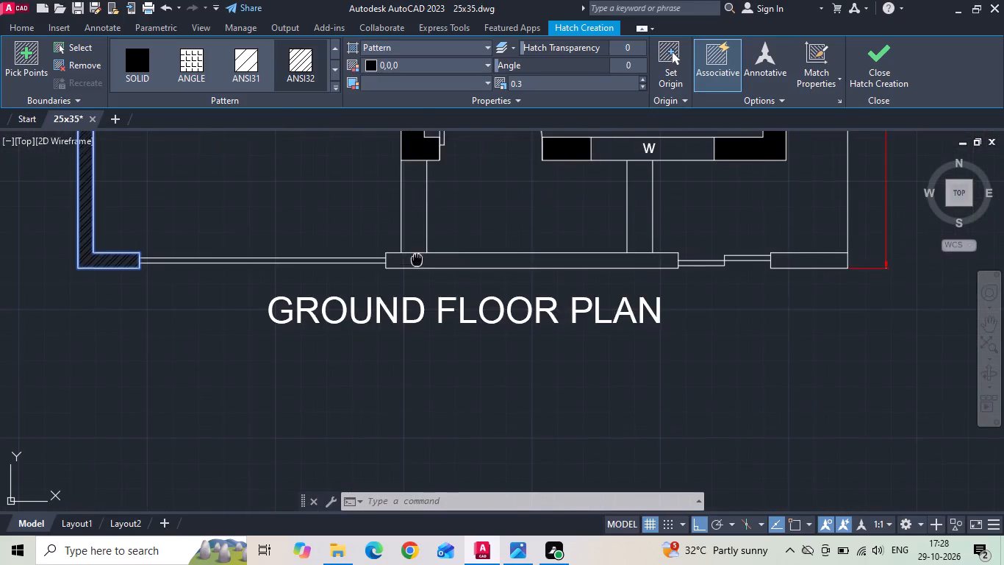
middle_click_drag(417, 263, 409, 313)
left_click(446, 315)
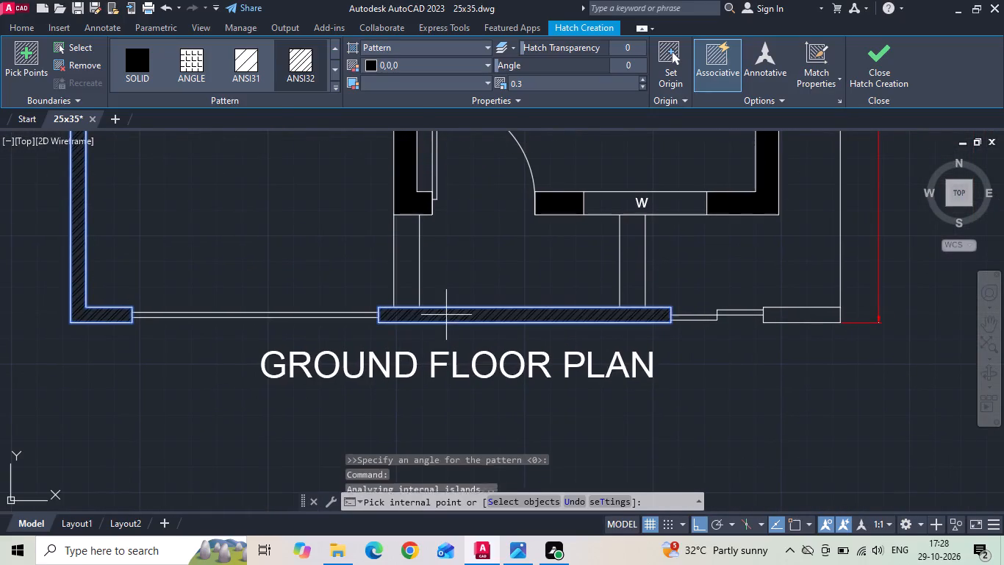
left_click(785, 314)
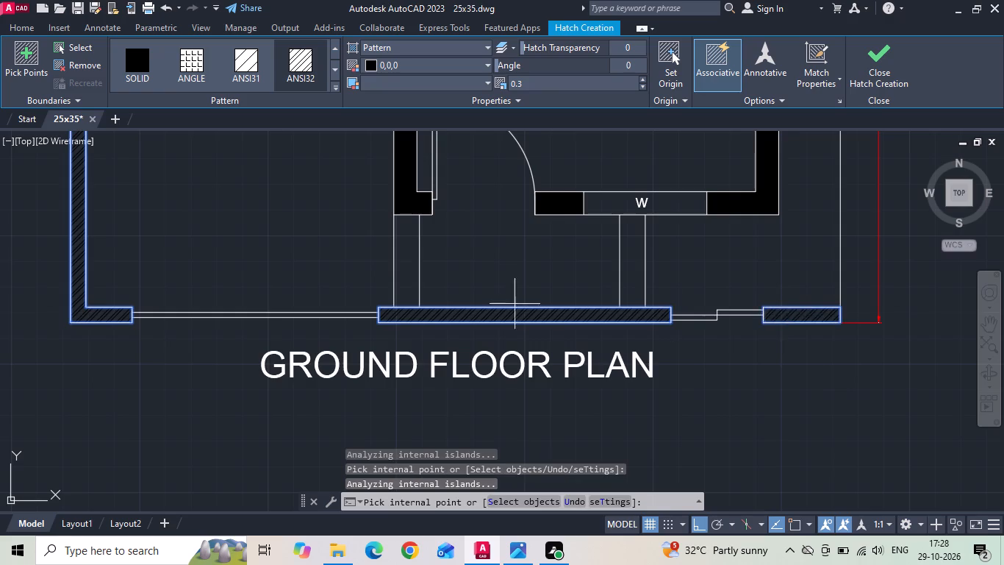
scroll(294, 275, "down", 2)
key("space")
scroll(341, 221, "down", 2)
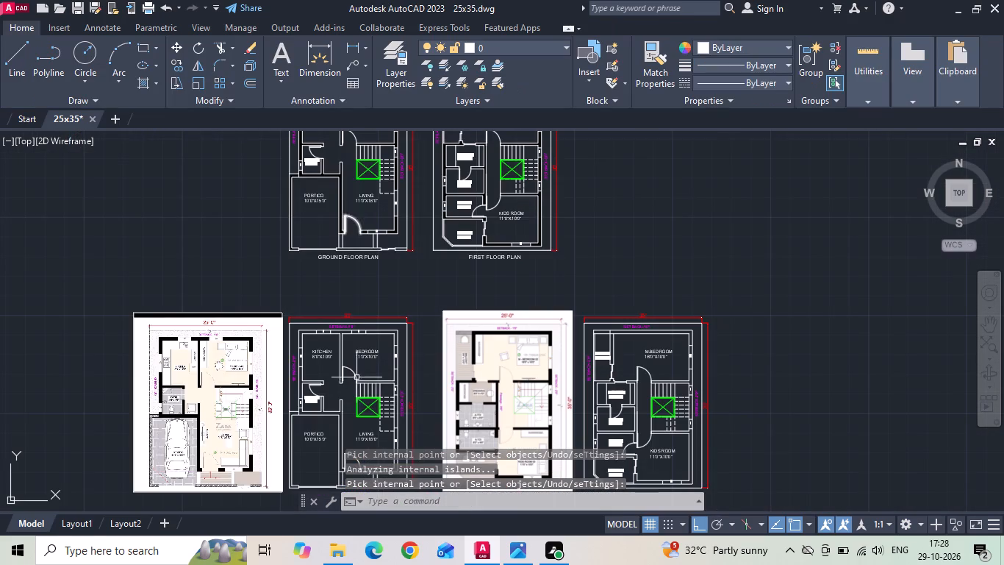
Hatch the short wall above the master bedroom balcony in the first floor plan with black ANSI32 at scale 0.3.
scroll(490, 198, "up", 2)
middle_click_drag(485, 220, 482, 444)
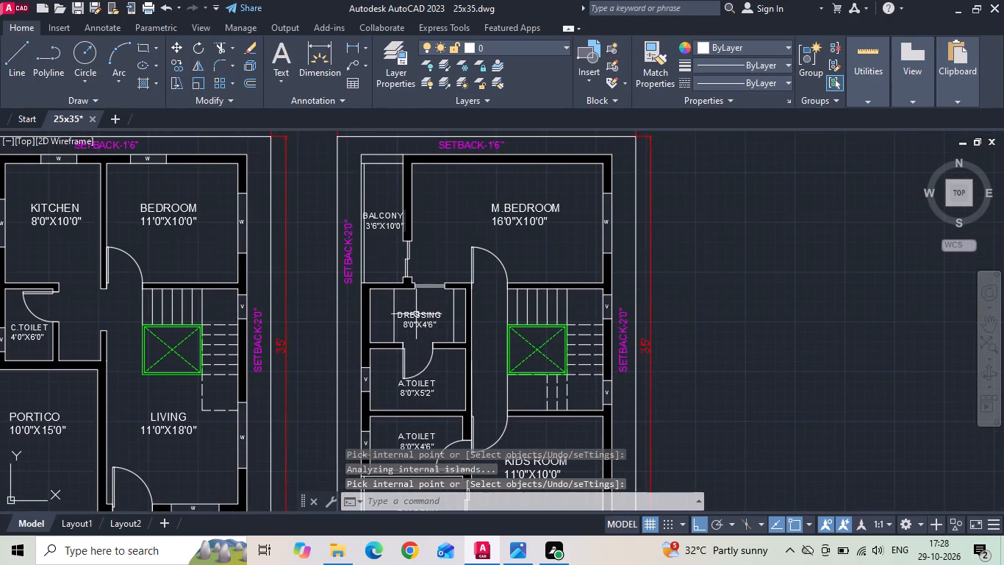
scroll(374, 157, "up", 2)
key("space")
left_click(383, 168)
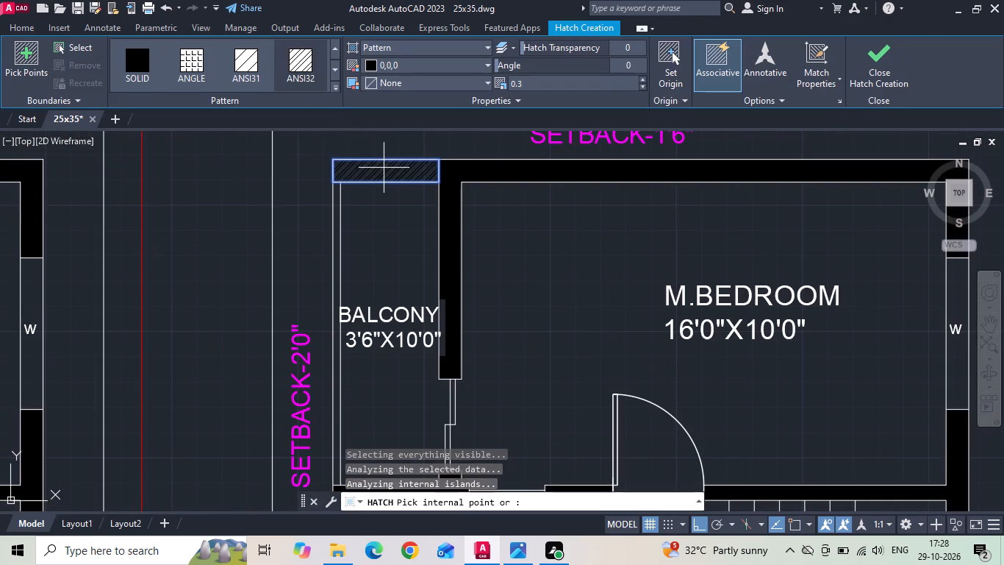
key("Escape")
Set the text height of the 3'6"X10'0" balcony label in the first floor plan to 5".
double_click(415, 309)
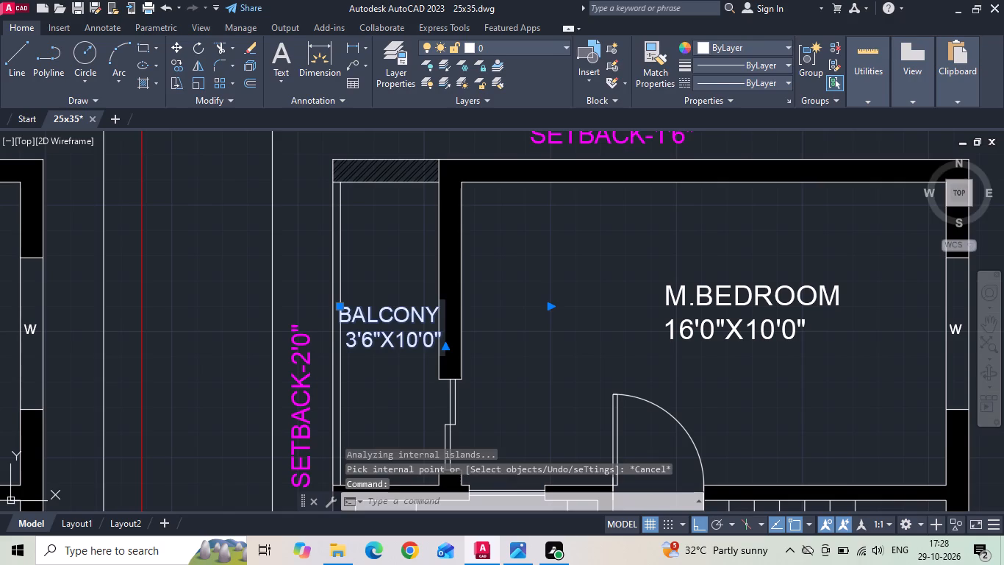
key("ctrl+a")
left_click(163, 67)
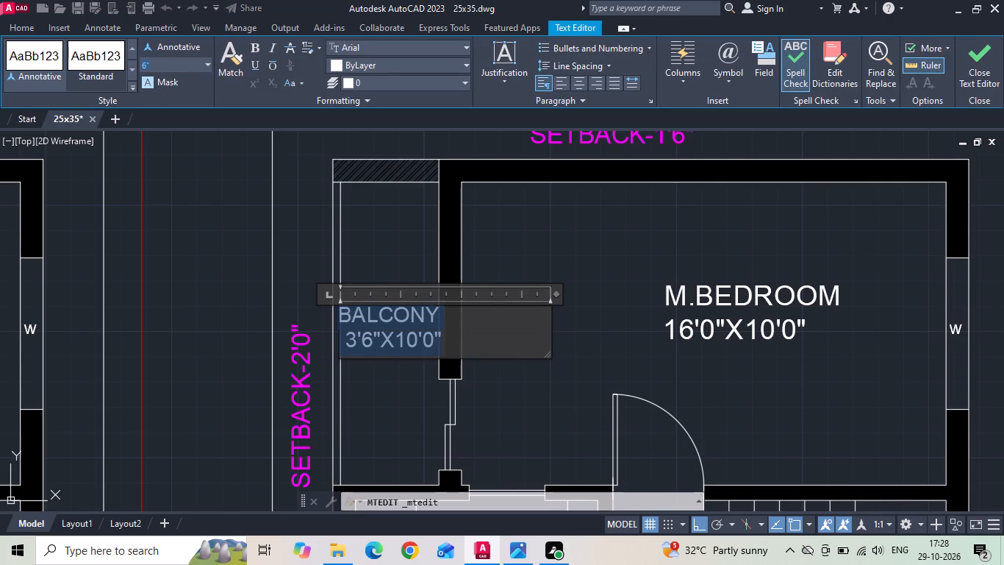
key("BackSpace")
key("5")
key("shift+quotedbl")
key("Return")
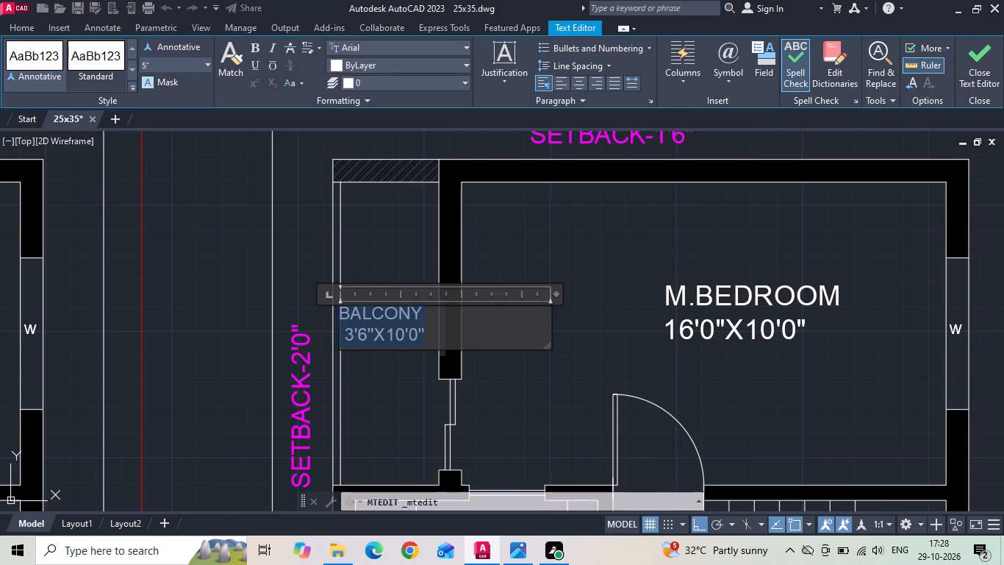
left_click(408, 263)
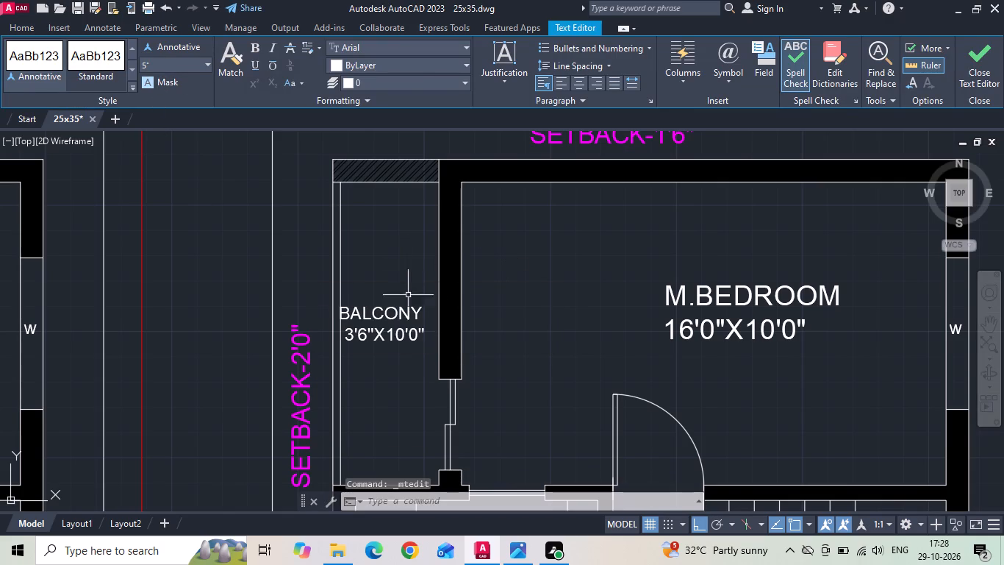
Move the 3'6"X10'0" balcony label slightly toward the master bedroom, centring it between the balcony's side walls.
left_click(405, 308)
left_click(387, 334)
right_click(384, 335)
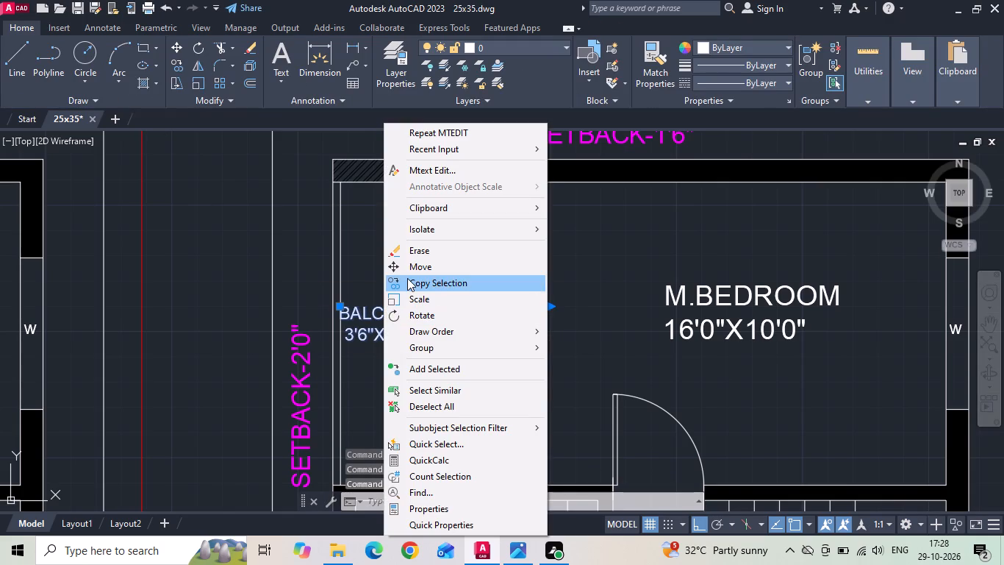
left_click(407, 274)
left_click(527, 264)
left_click(536, 264)
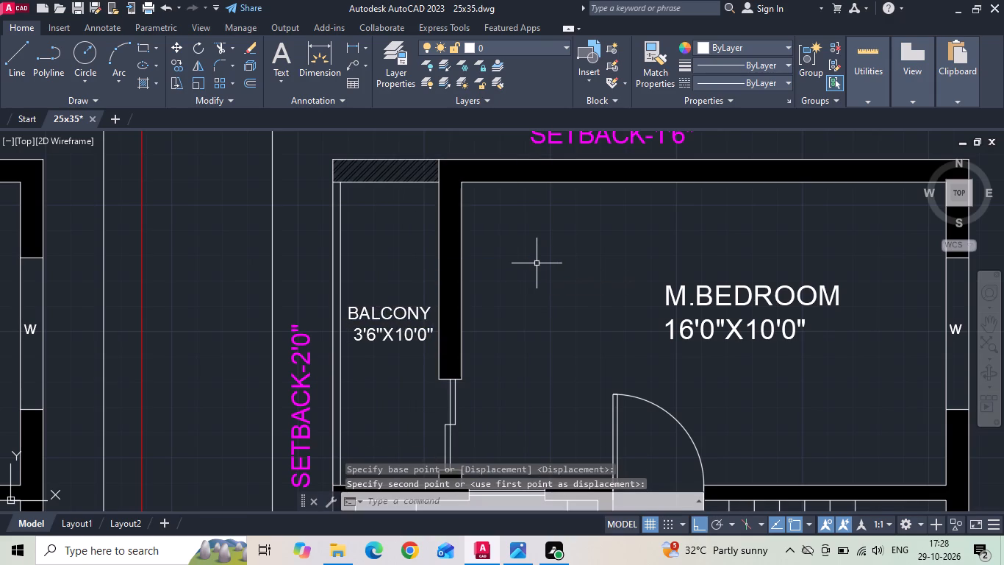
Save the drawing.
key("ctrl+s")
key("ctrl+s")
key("ctrl+s")
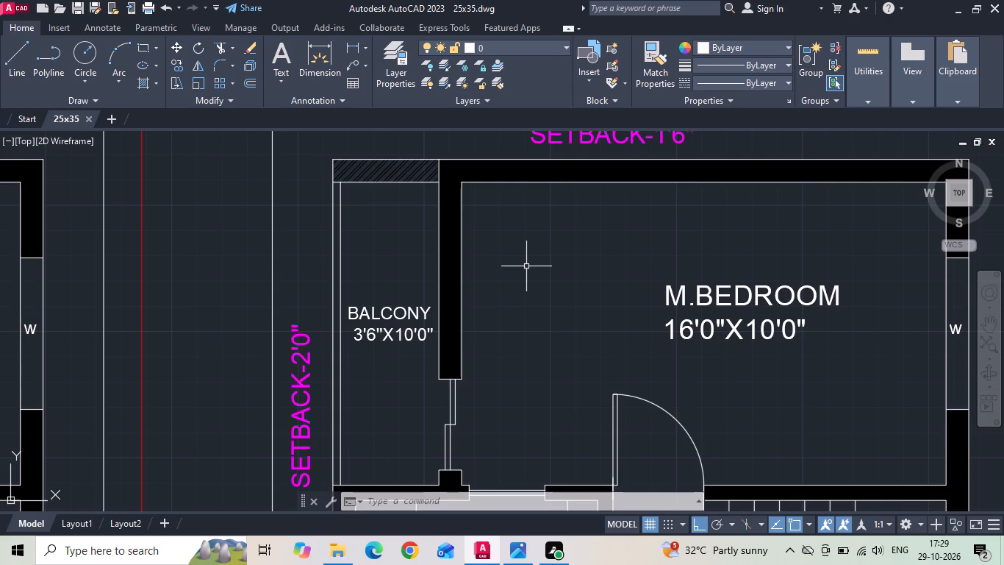
Change the colour of the ground floor boundary wall hatch to grey 99,100,102.
scroll(487, 224, "down", 2)
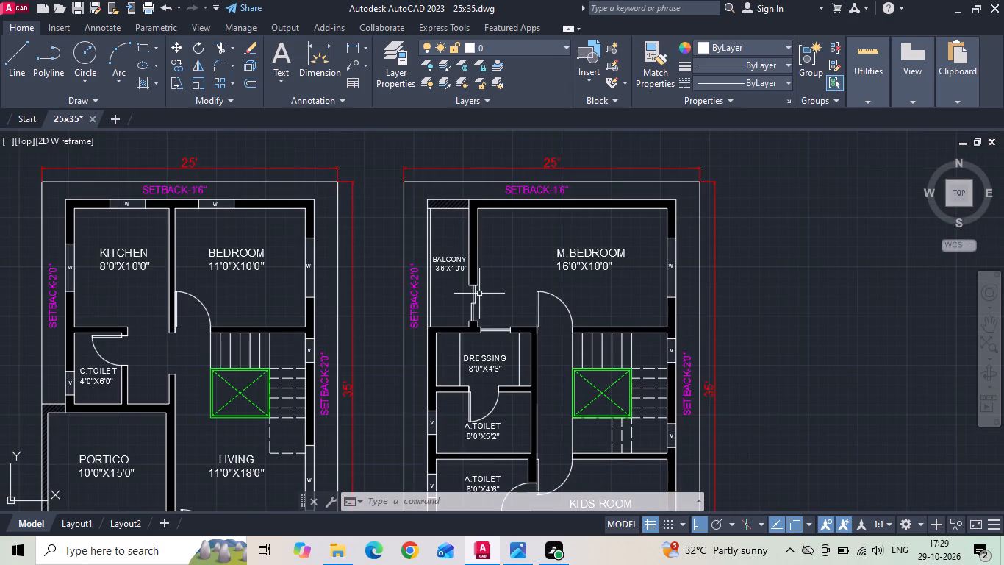
scroll(491, 238, "down", 1)
middle_click_drag(469, 335, 468, 228)
scroll(469, 222, "down", 2)
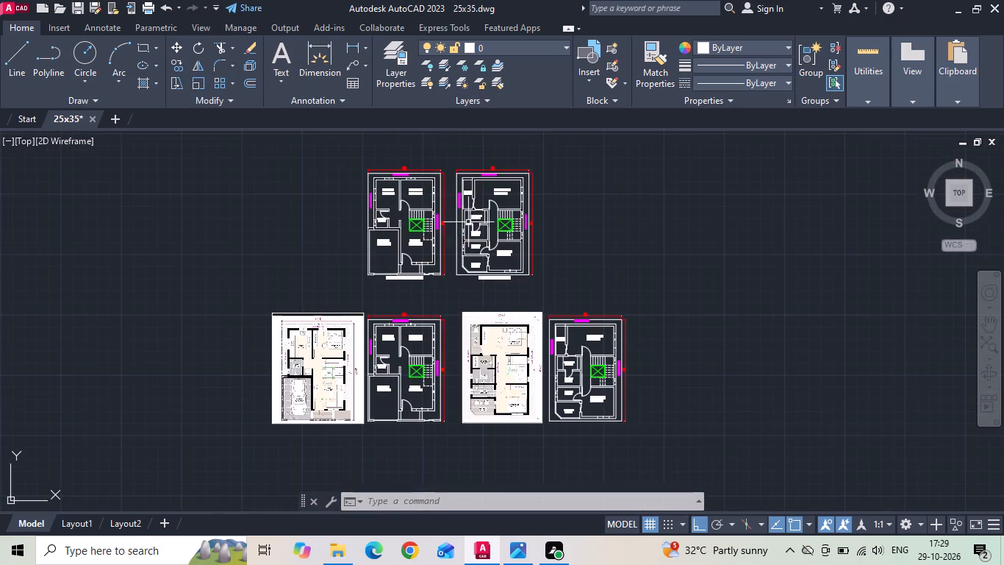
scroll(426, 282, "up", 2)
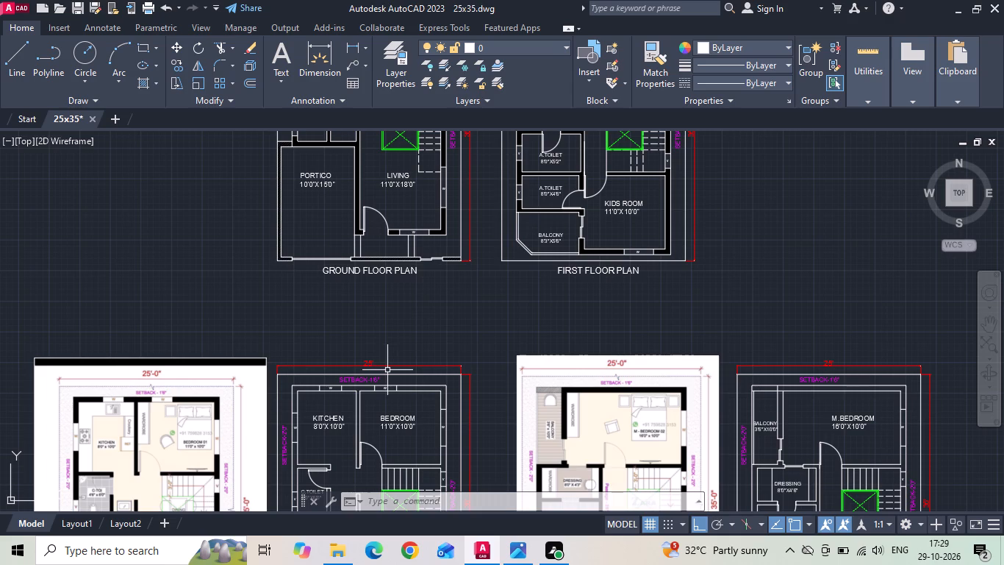
scroll(238, 215, "up", 3)
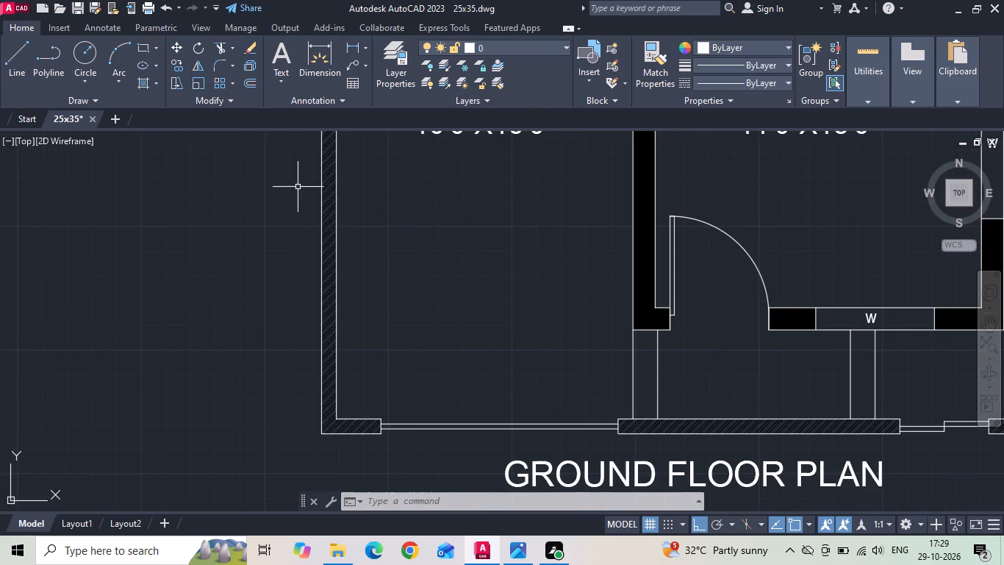
left_click(327, 226)
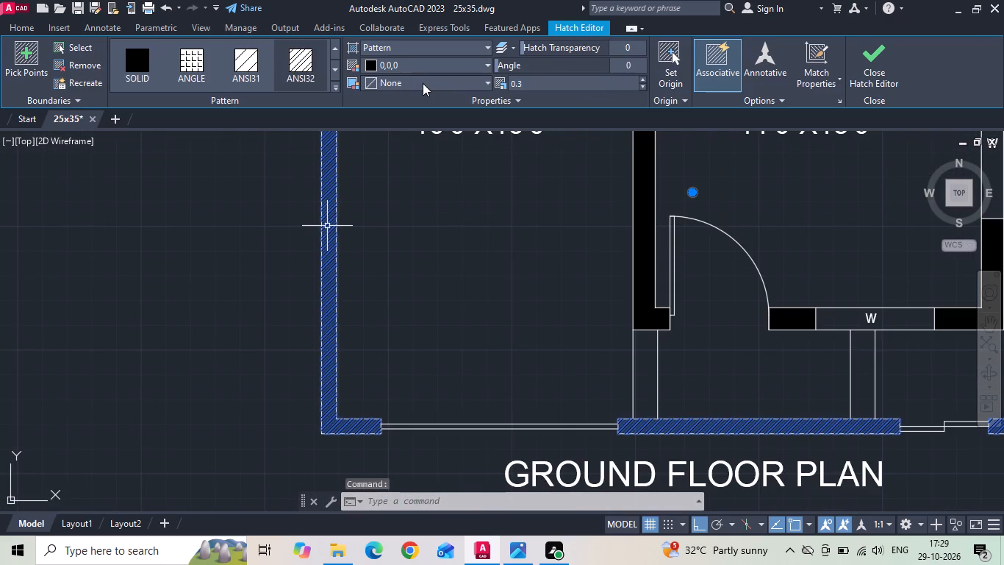
left_click(371, 63)
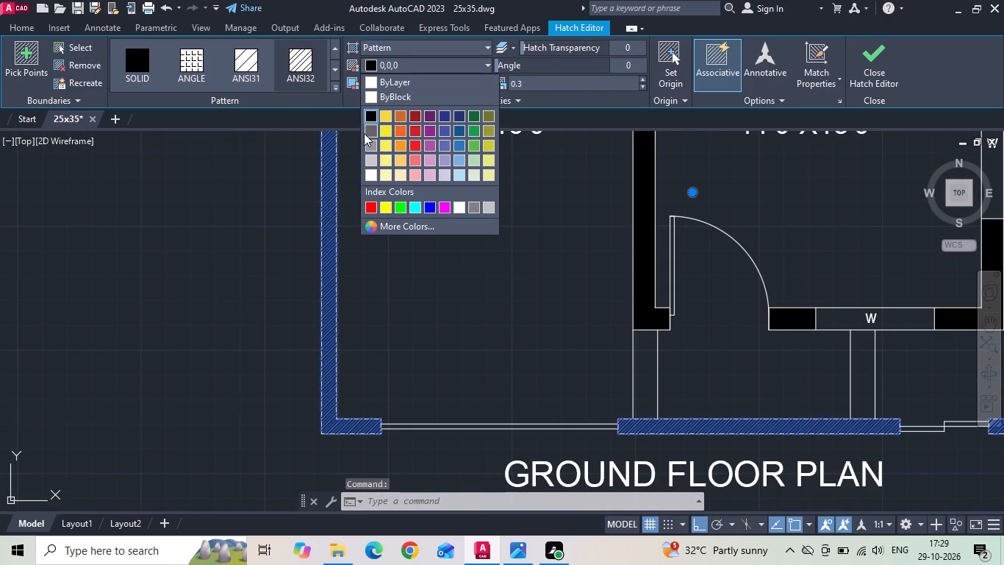
left_click(364, 133)
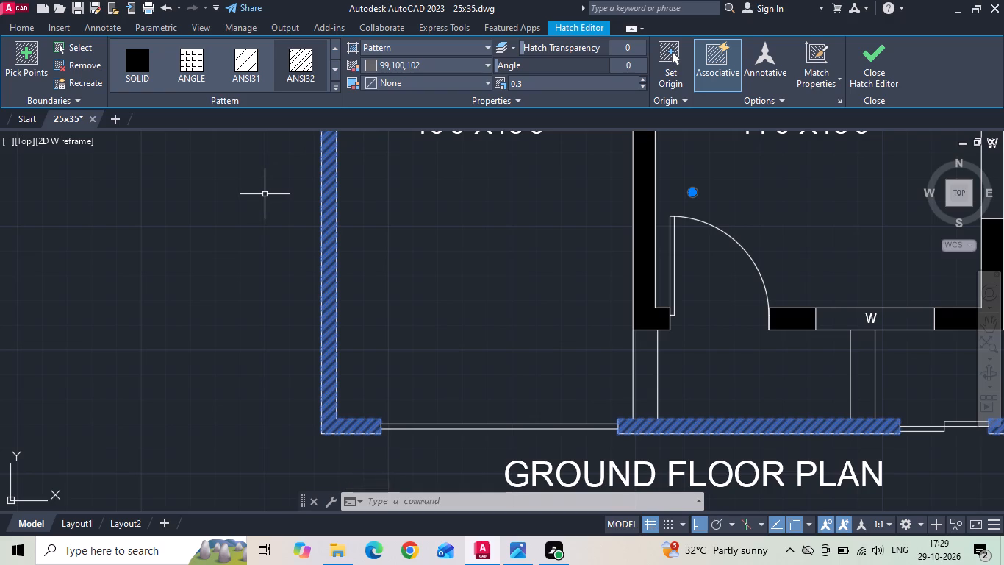
scroll(260, 191, "down", 2)
key("Escape")
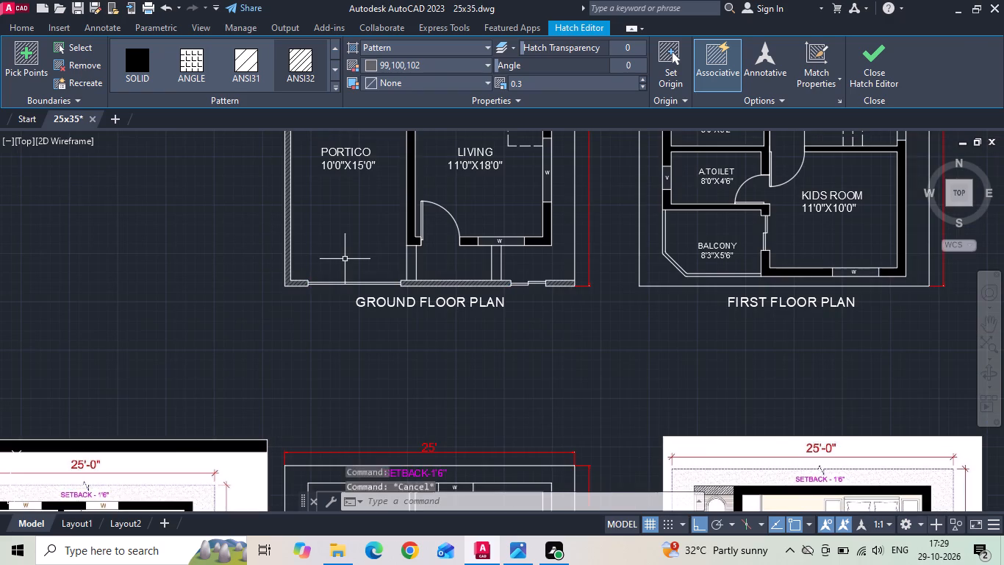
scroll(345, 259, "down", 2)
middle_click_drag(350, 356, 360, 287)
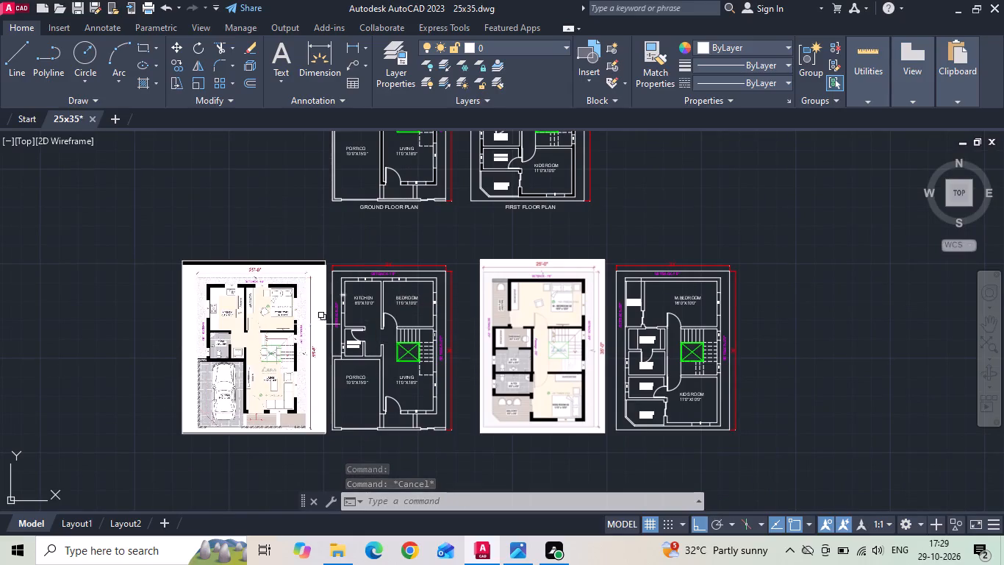
Save the 25x35 drawing.
scroll(309, 392, "up", 2)
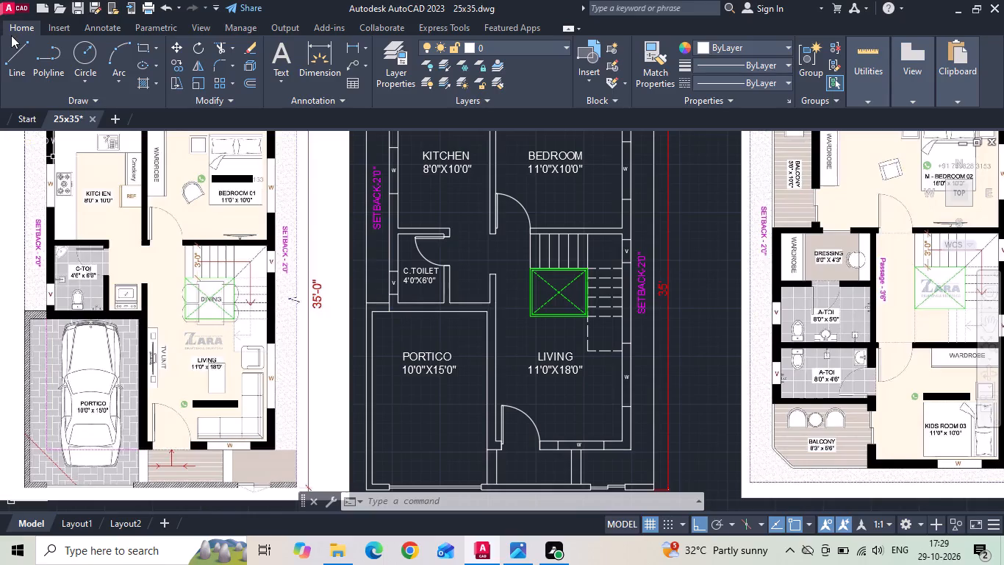
key("ctrl+s")
Open the Plumbing_library drawing from the Downloads folder.
left_click(4, 10)
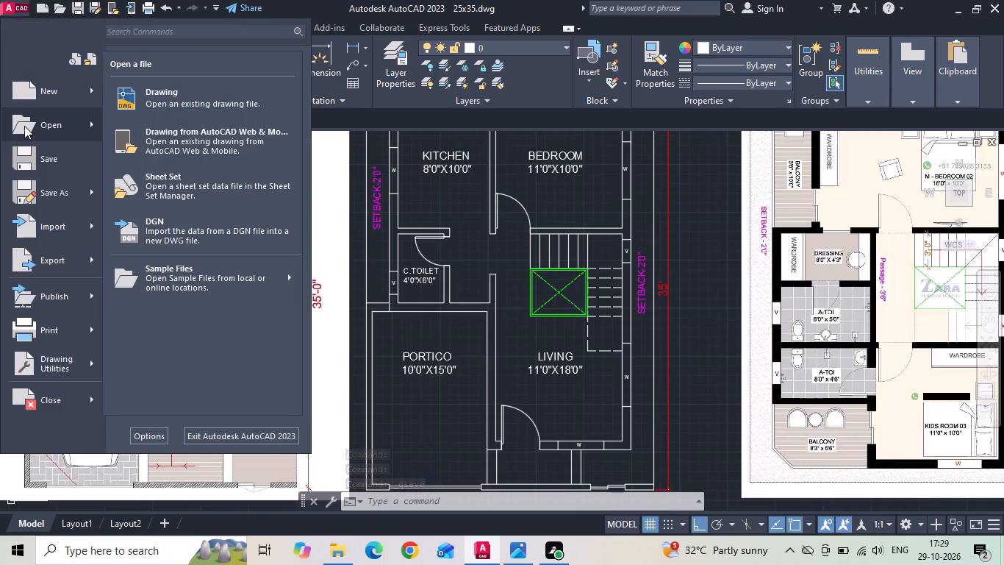
left_click(24, 126)
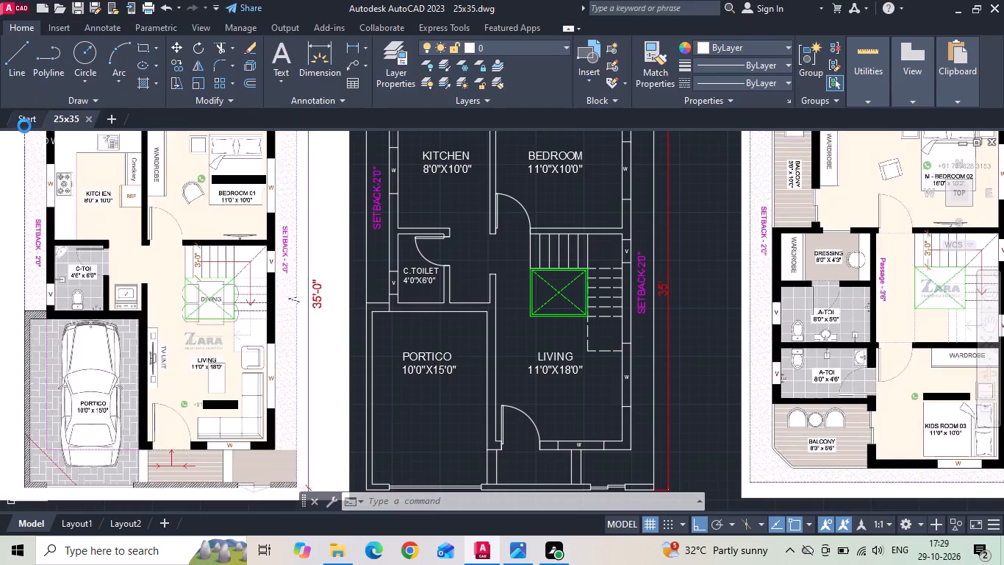
left_click(299, 244)
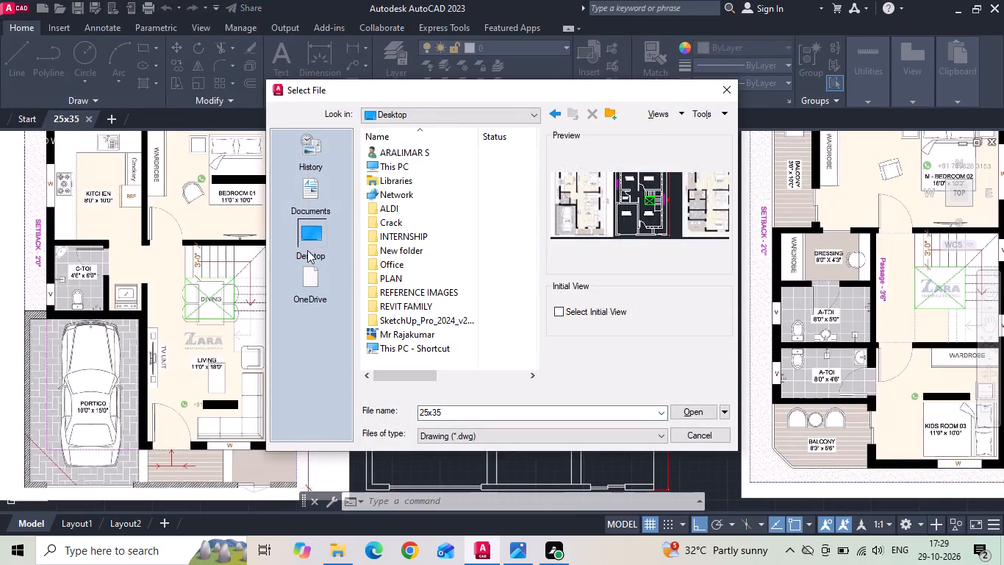
double_click(407, 170)
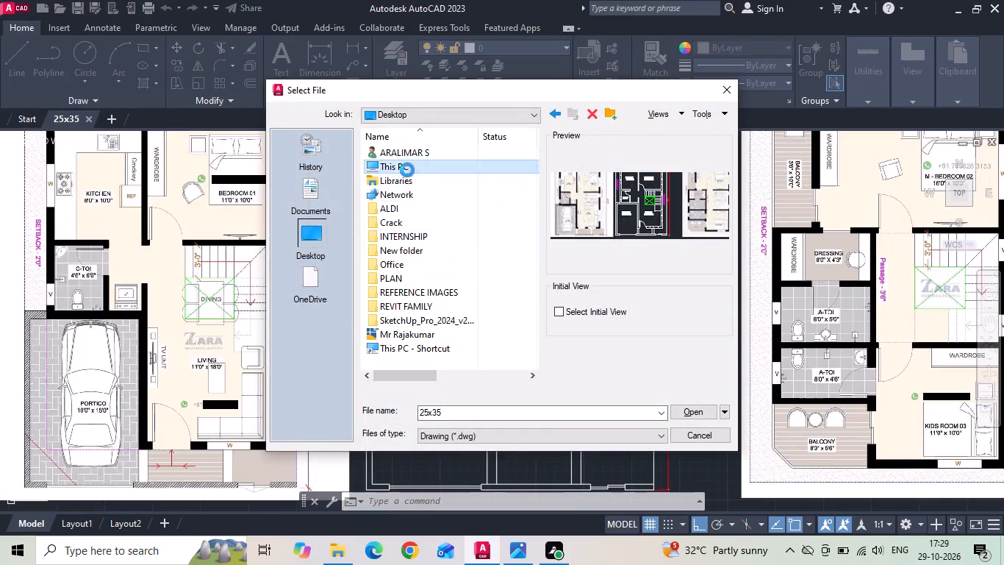
double_click(407, 215)
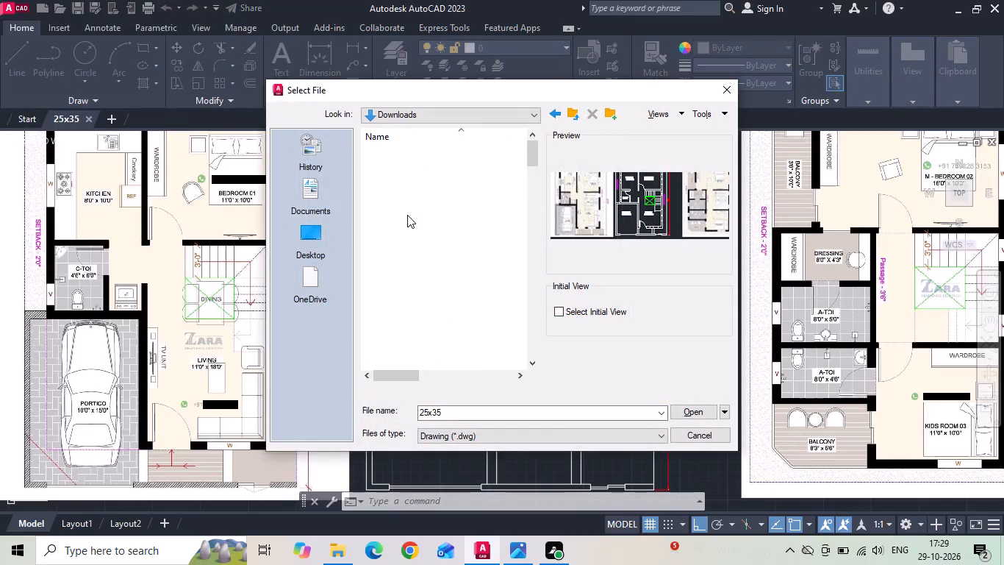
left_click(407, 217)
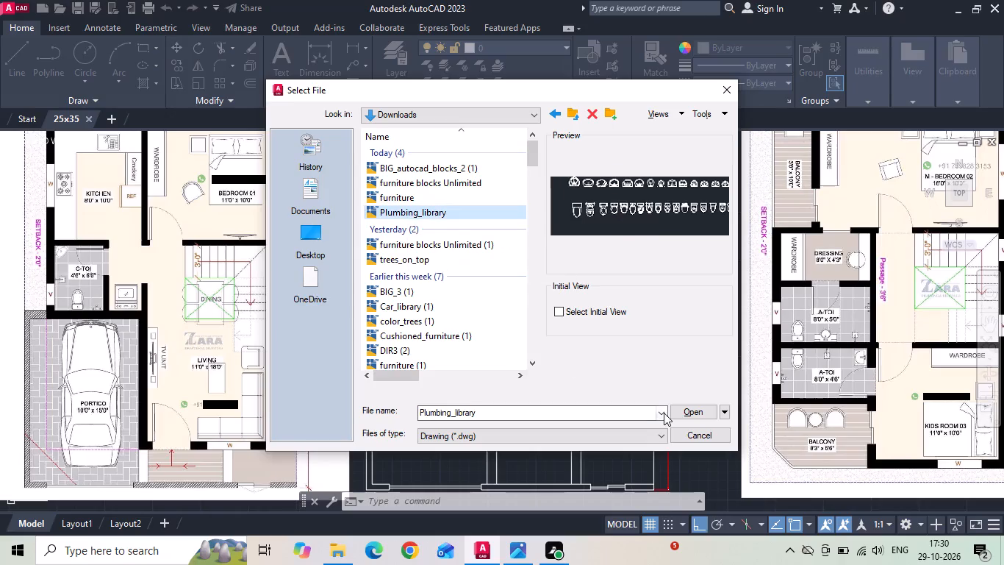
left_click(675, 413)
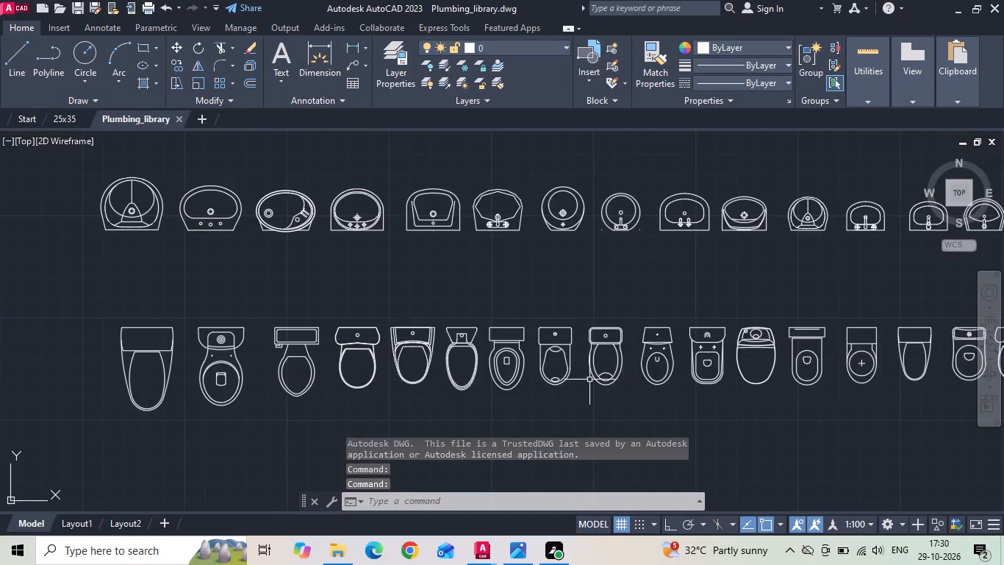
Check the C-TOI basin in the ground floor reference image and copy a matching corner washbasin block from the plumbing library.
scroll(382, 354, "down", 1)
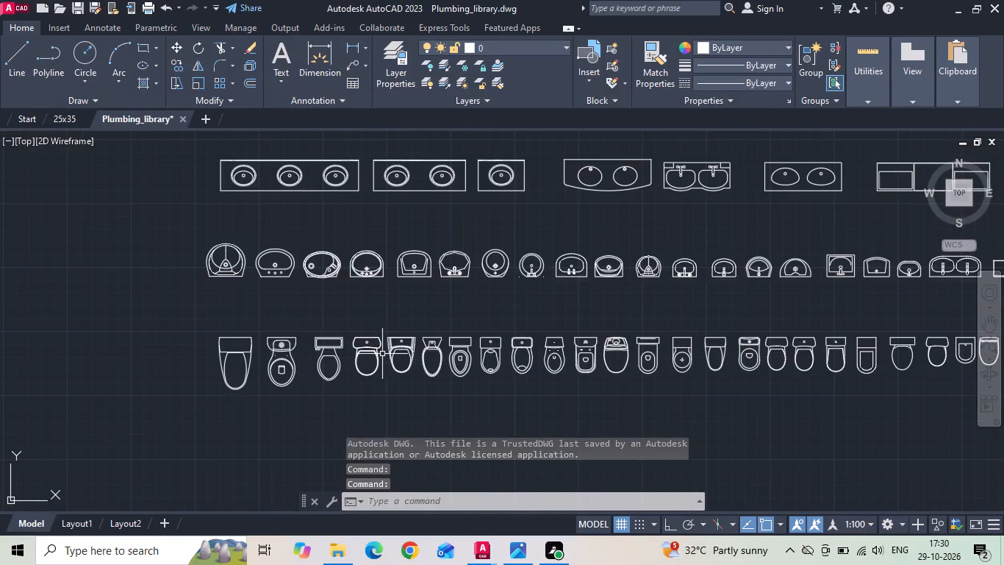
scroll(382, 354, "down", 1)
middle_click_drag(622, 324, 471, 325)
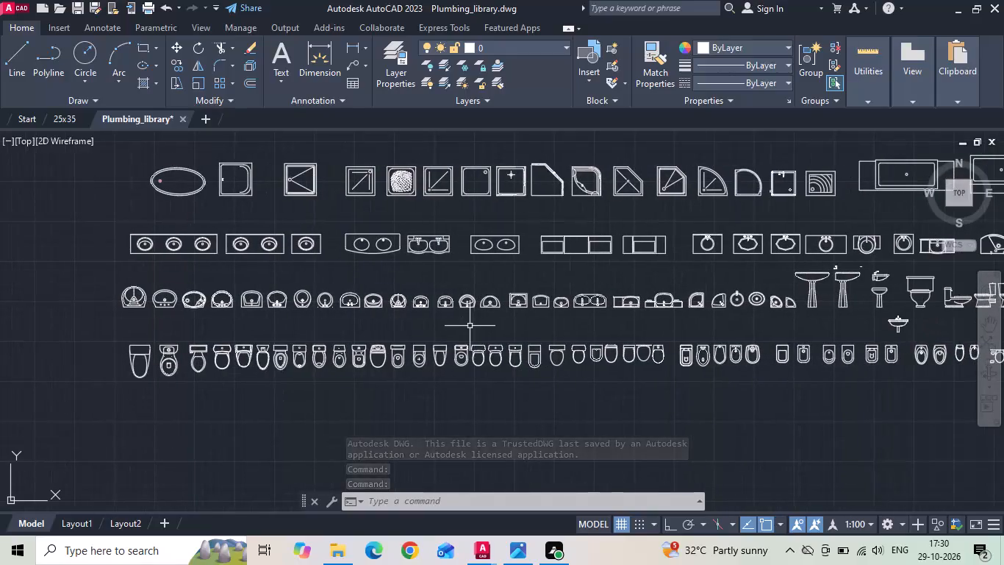
scroll(765, 301, "up", 2)
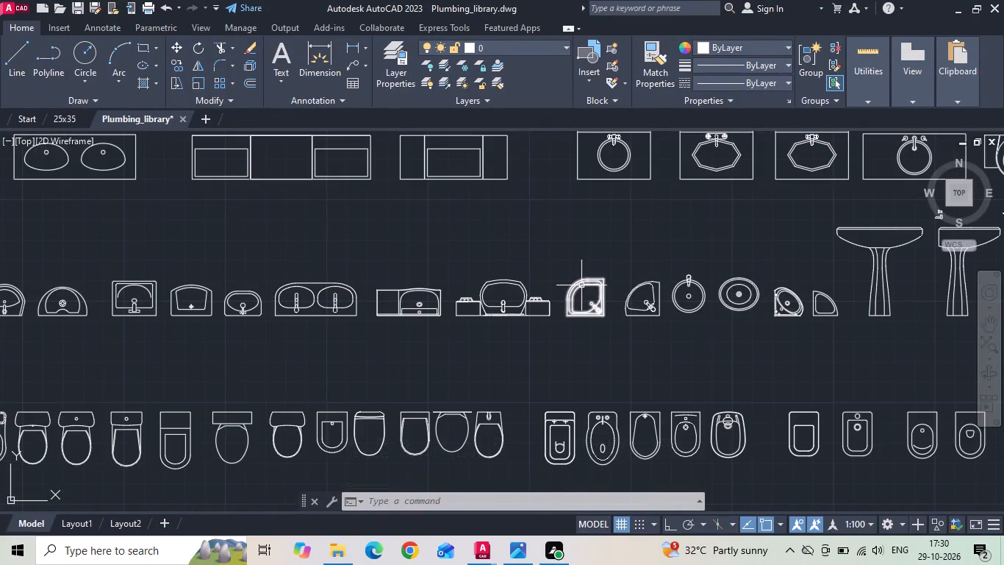
left_click(66, 121)
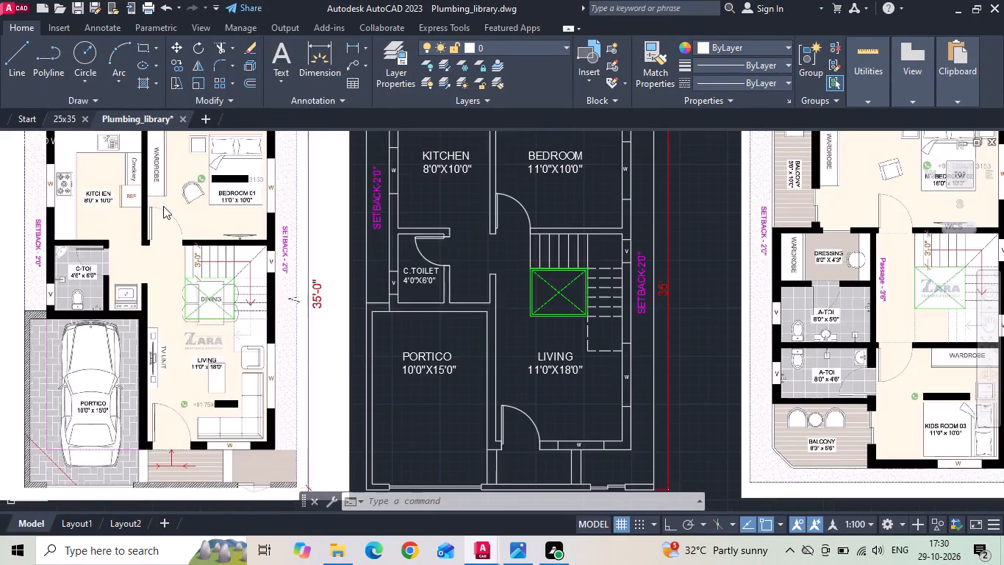
scroll(64, 260, "up", 3)
middle_click_drag(68, 269, 95, 303)
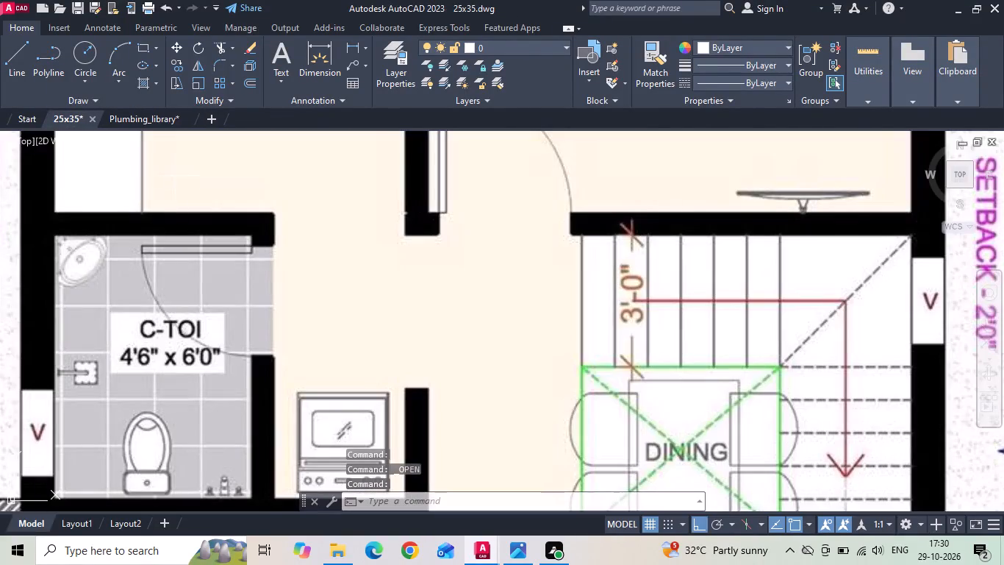
left_click(154, 118)
scroll(816, 292, "up", 2)
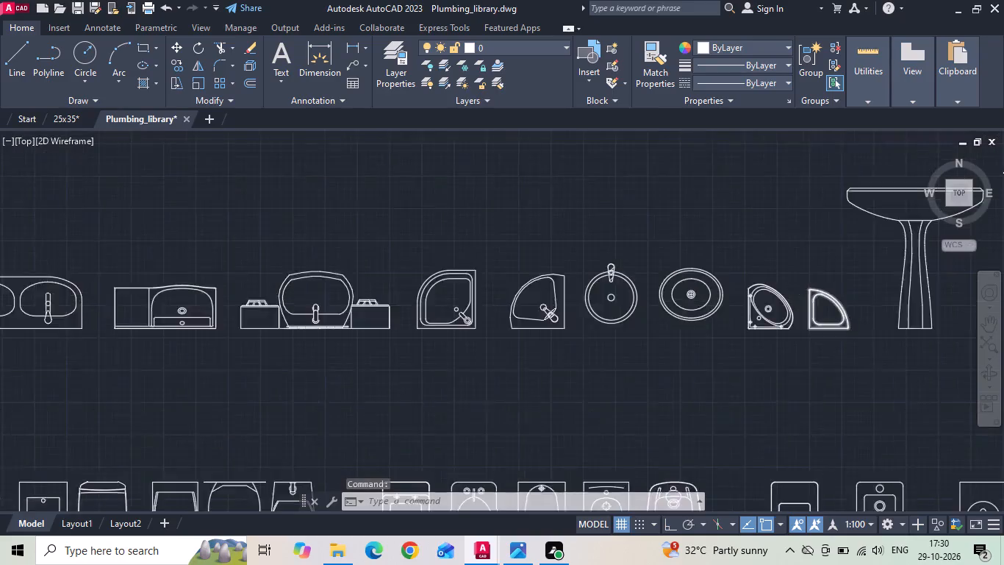
left_click(764, 293)
left_click(740, 324)
scroll(696, 213, "down", 2)
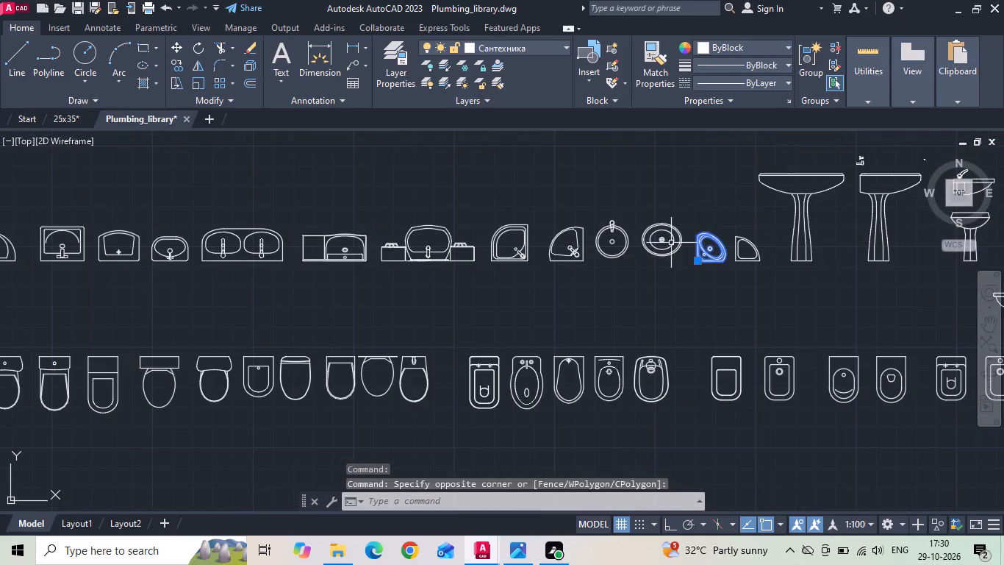
key("ctrl+c")
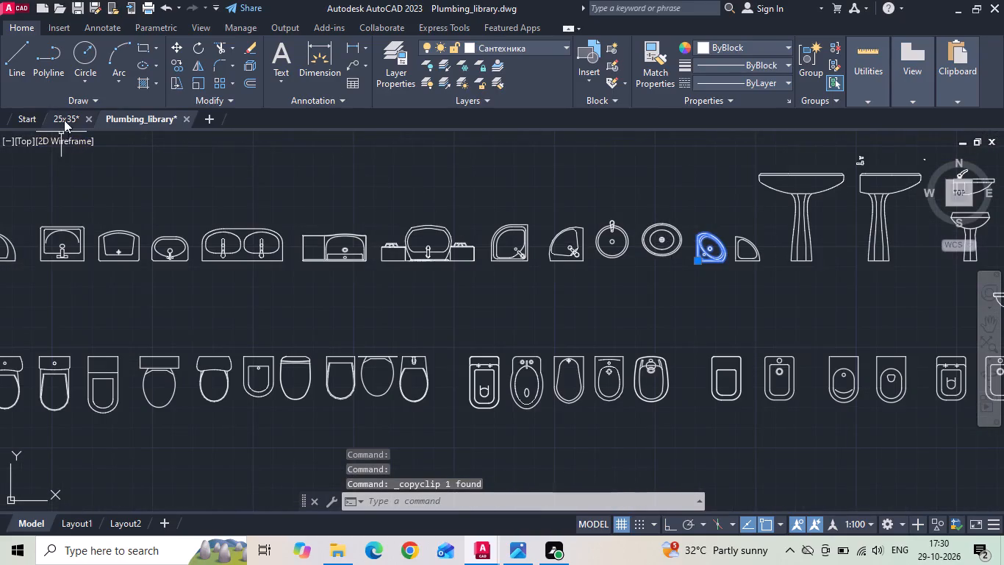
Paste the corner washbasin into the 25x35 drawing, in the empty space below the ground floor plan.
left_click(65, 118)
key("ctrl+v")
scroll(282, 214, "down", 5)
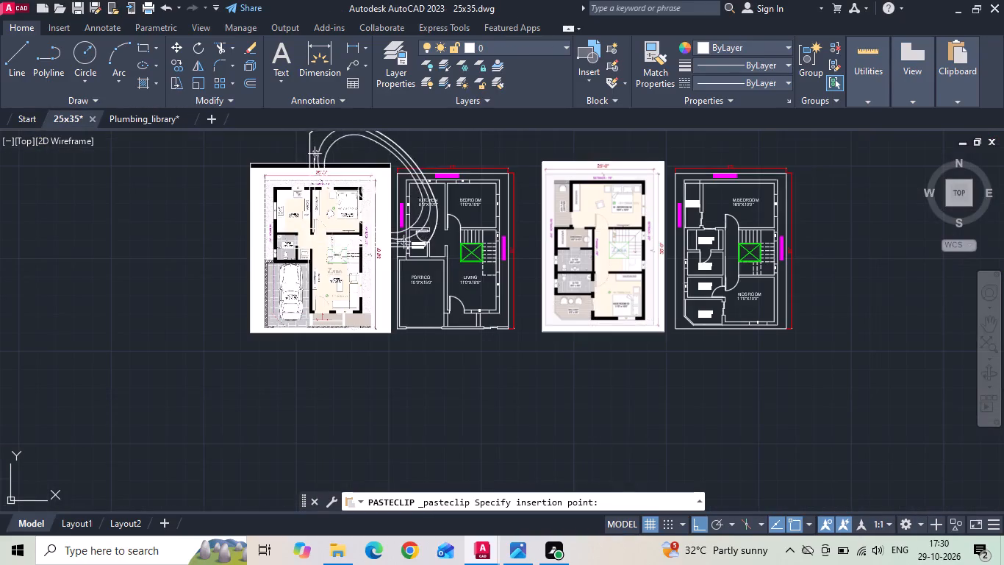
left_click(385, 470)
Scale the pasted corner washbasin down freehand from its square corner to roughly fit the toilet.
middle_click_drag(396, 459, 406, 372)
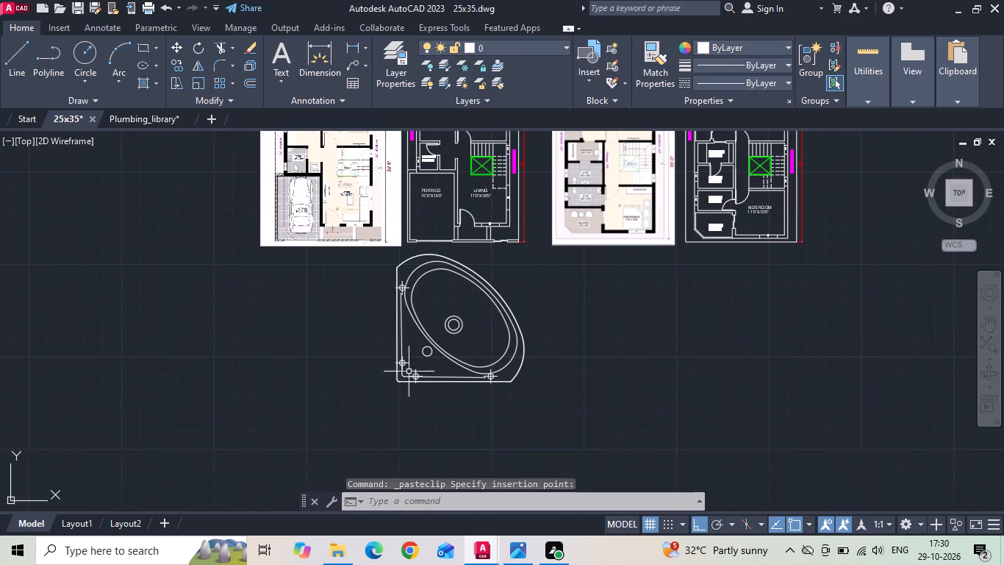
left_click(436, 336)
left_click(393, 360)
right_click(390, 360)
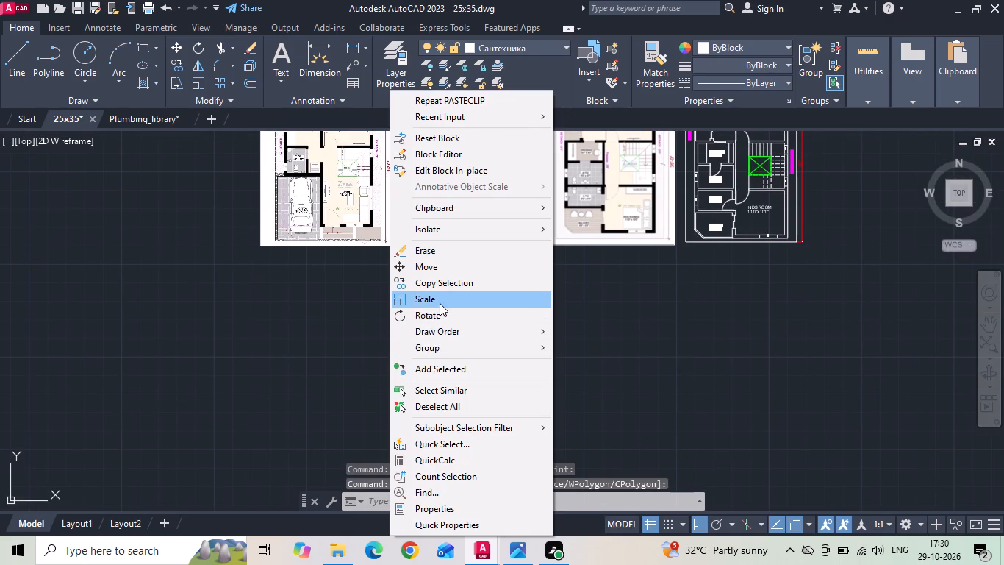
left_click(440, 303)
scroll(413, 380, "up", 3)
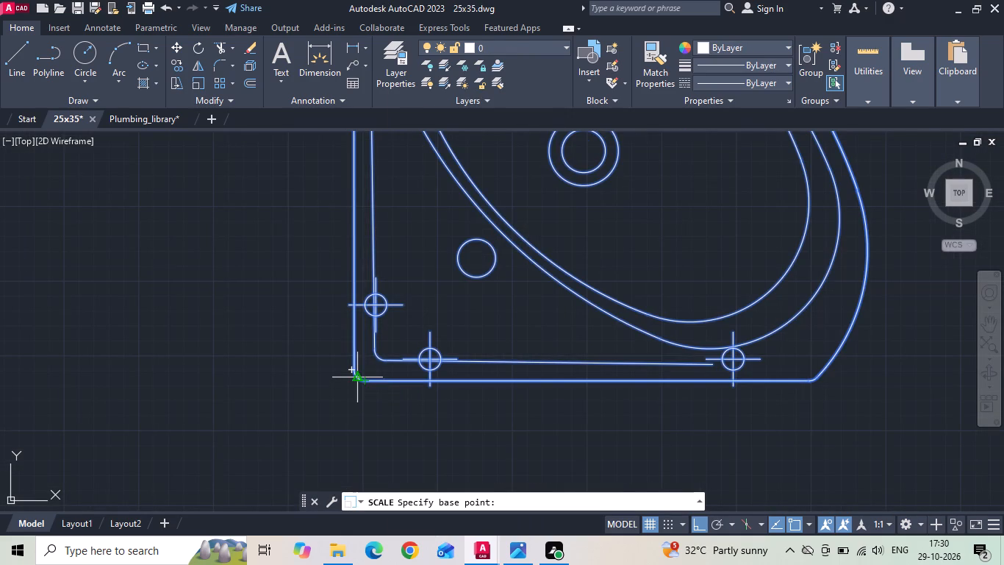
left_click(356, 377)
scroll(366, 394, "down", 1)
double_click(373, 369)
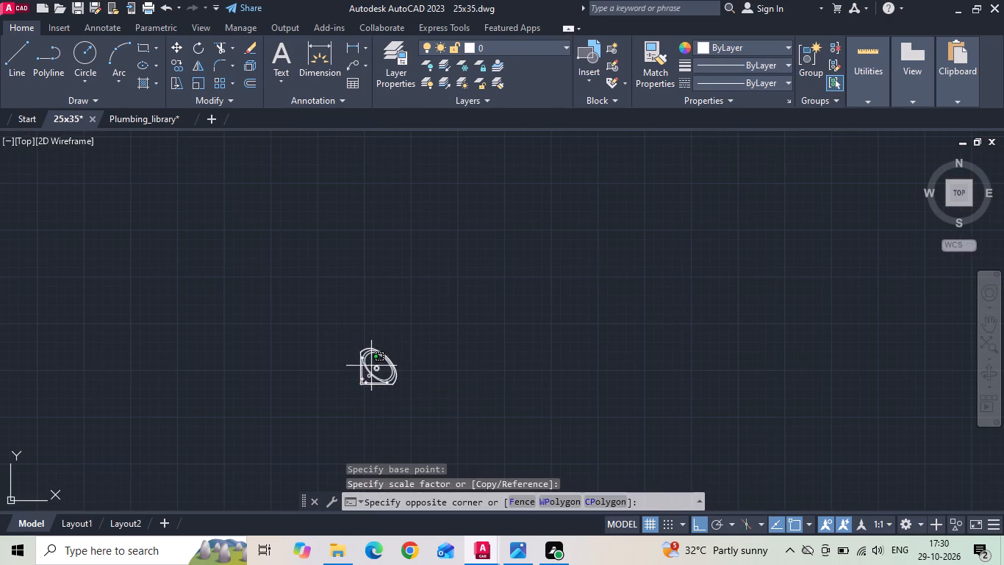
Move the corner washbasin with Ortho off onto the wall between the kitchen and C.TOILET in the ground floor plan.
left_click(349, 347)
right_click(348, 345)
left_click(392, 269)
left_click_drag(387, 358, 386, 377)
scroll(418, 406, "down", 3)
left_click(700, 522)
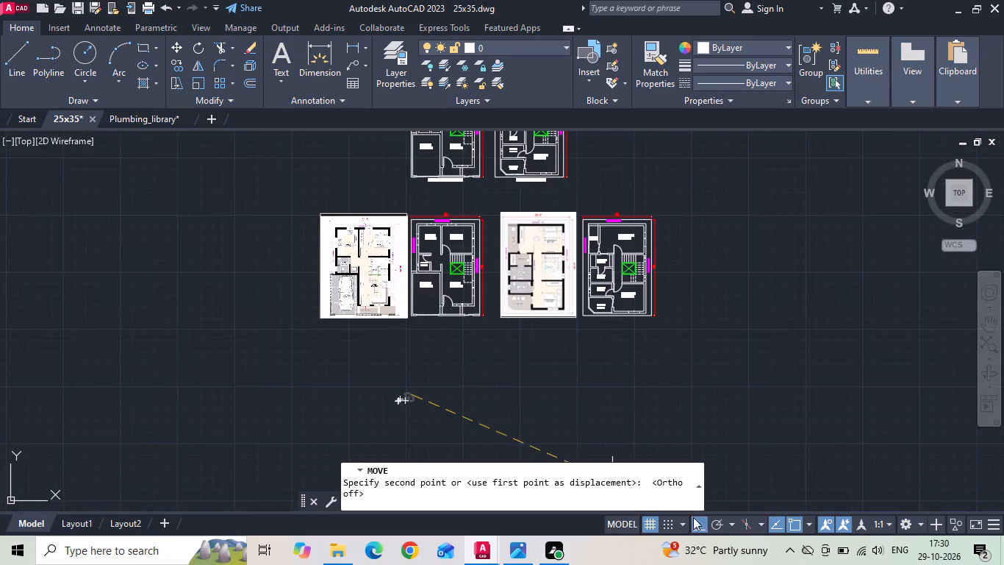
scroll(409, 231, "up", 3)
scroll(464, 345, "up", 2)
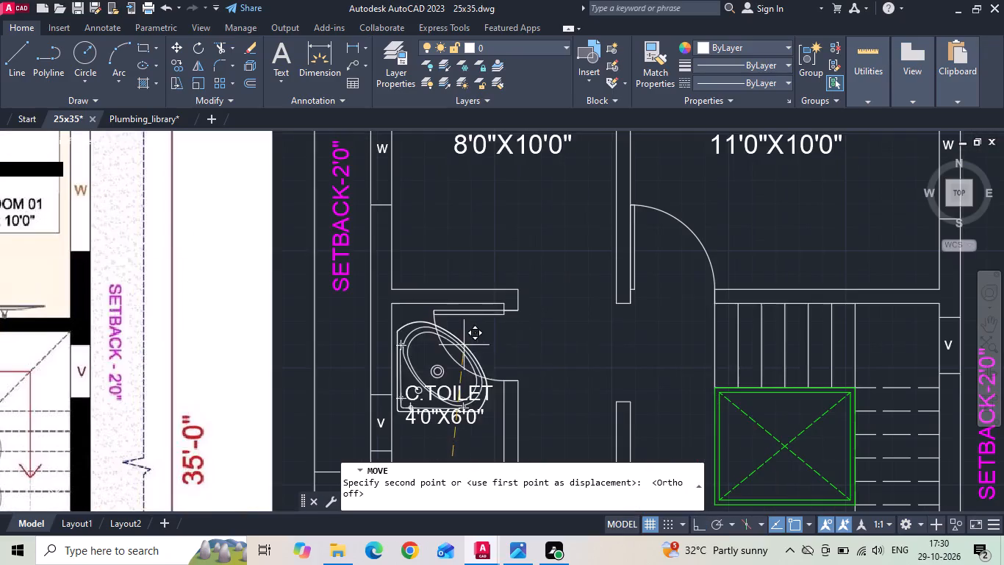
scroll(539, 255, "up", 1)
middle_click_drag(536, 260, 519, 293)
left_click(481, 254)
Scale the corner washbasin down freehand from its square corner until it is about as deep as the wall's thickness.
left_click_drag(481, 236, 437, 282)
left_click(433, 282)
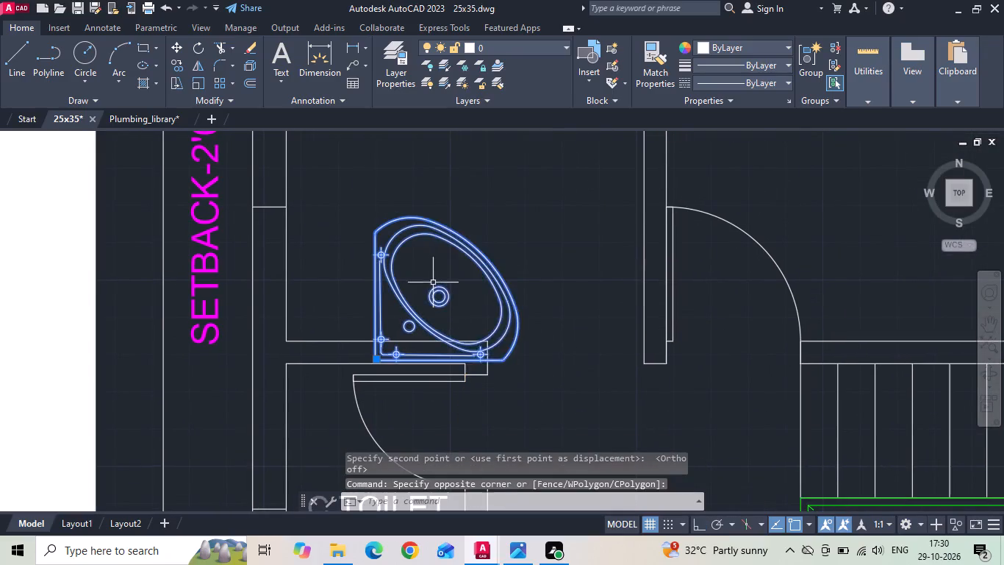
right_click(431, 281)
left_click(462, 300)
scroll(390, 369, "up", 2)
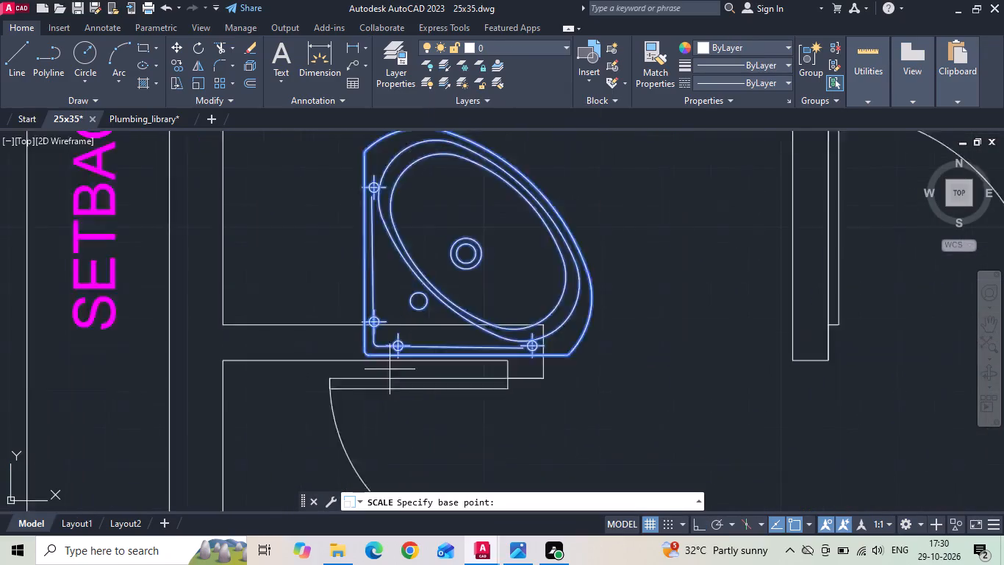
left_click(346, 347)
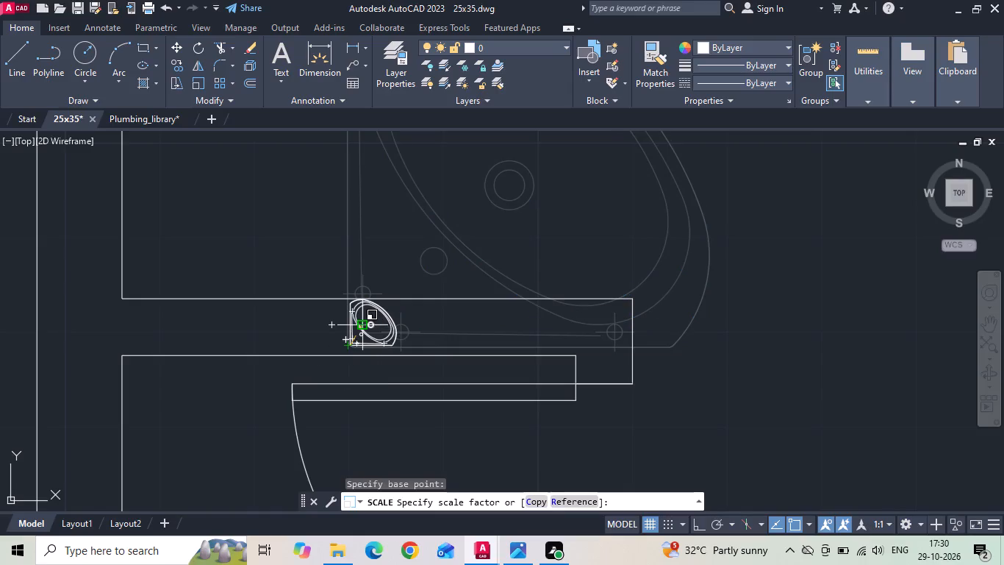
left_click(367, 321)
Measure the corner washbasin's vertical depth with a linear dimension, without placing the dimension.
left_click(350, 51)
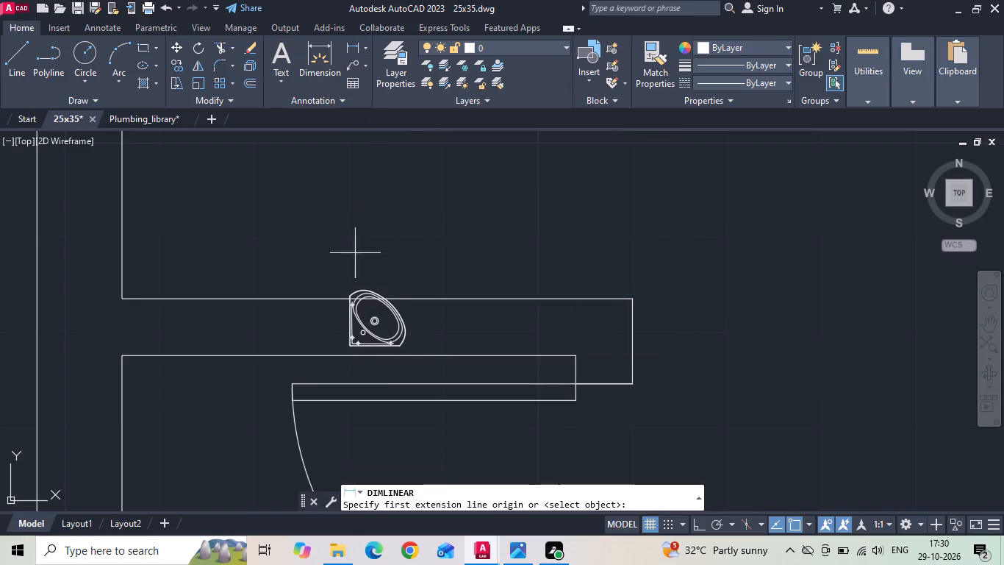
scroll(354, 315, "up", 2)
left_click(379, 252)
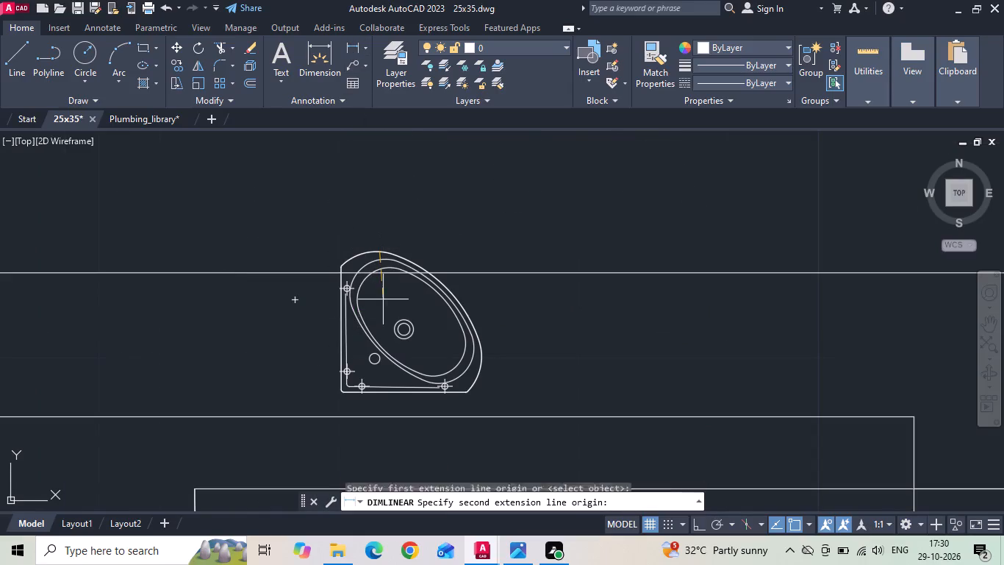
left_click(381, 394)
scroll(448, 332, "down", 5)
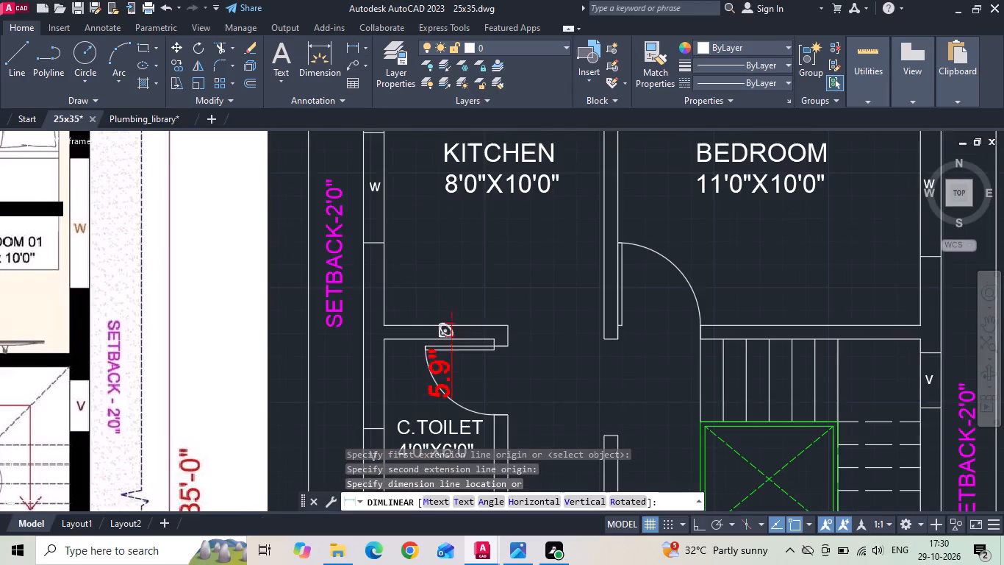
key("Escape")
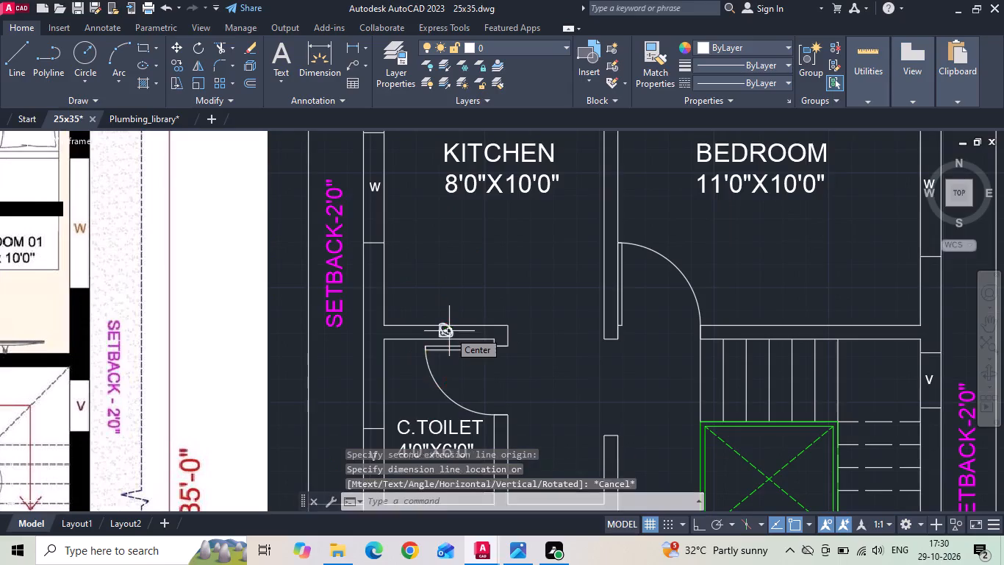
Scale the corner washbasin up freehand from its square corner to more than twice its size.
scroll(449, 332, "up", 2)
left_click(449, 333)
right_click(449, 333)
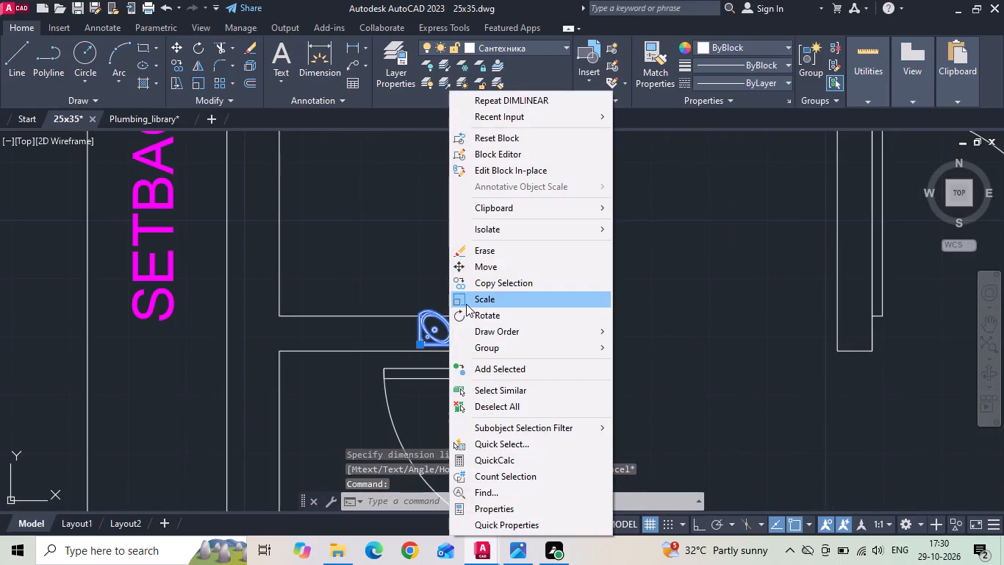
left_click(466, 303)
scroll(413, 348, "up", 3)
left_click(433, 340)
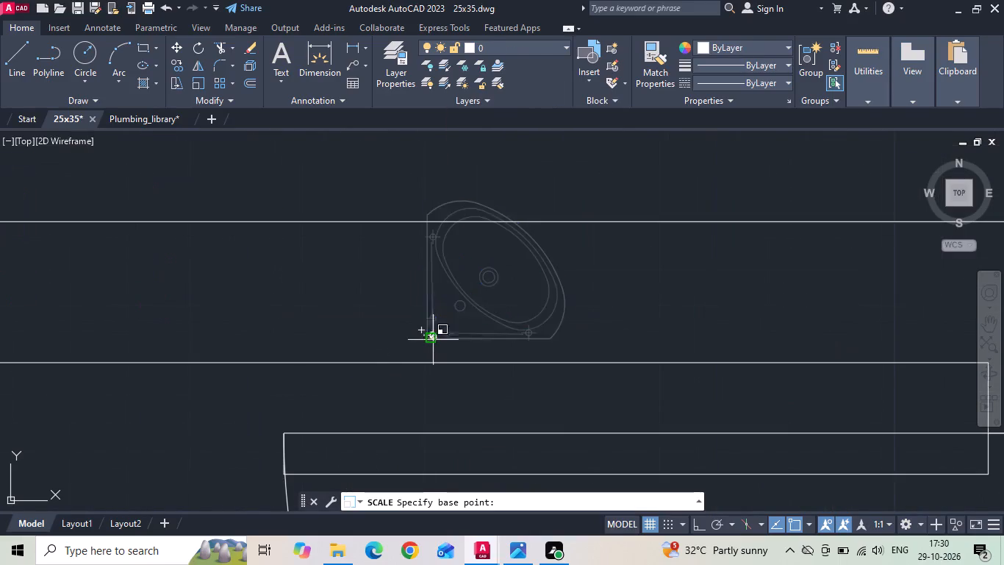
scroll(440, 316, "down", 2)
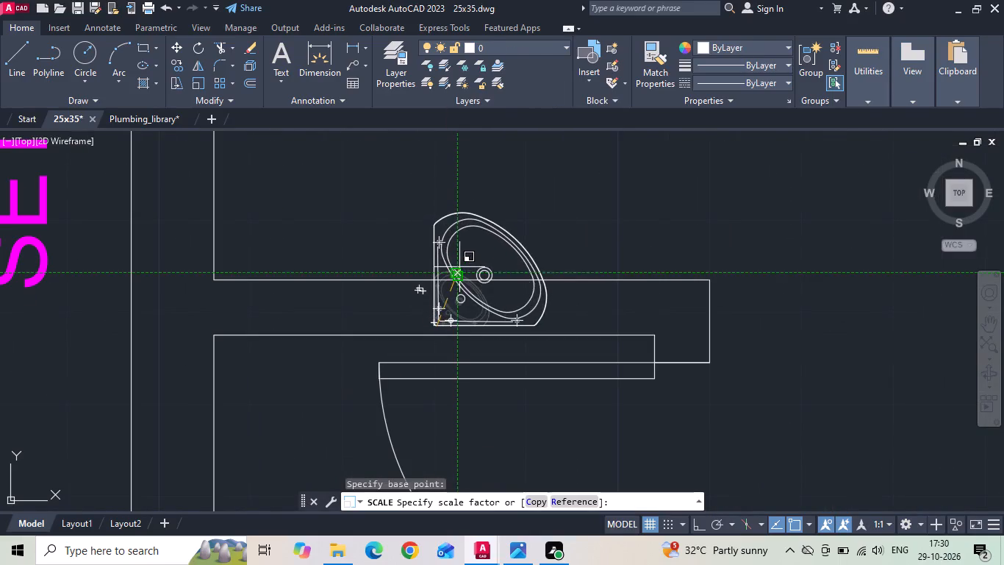
left_click(464, 256)
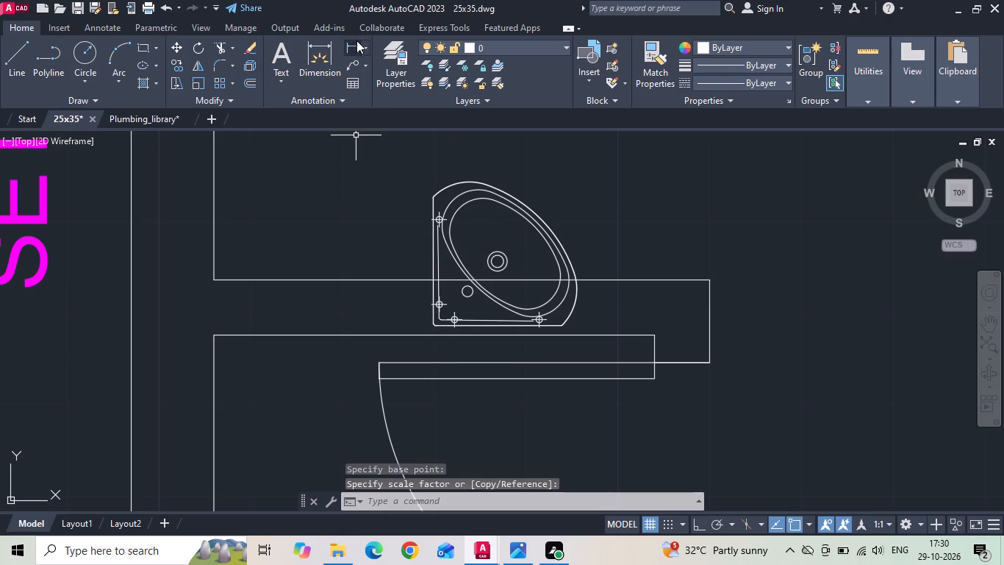
Measure the corner washbasin's vertical depth with a linear dimension, without placing the dimension.
left_click(350, 46)
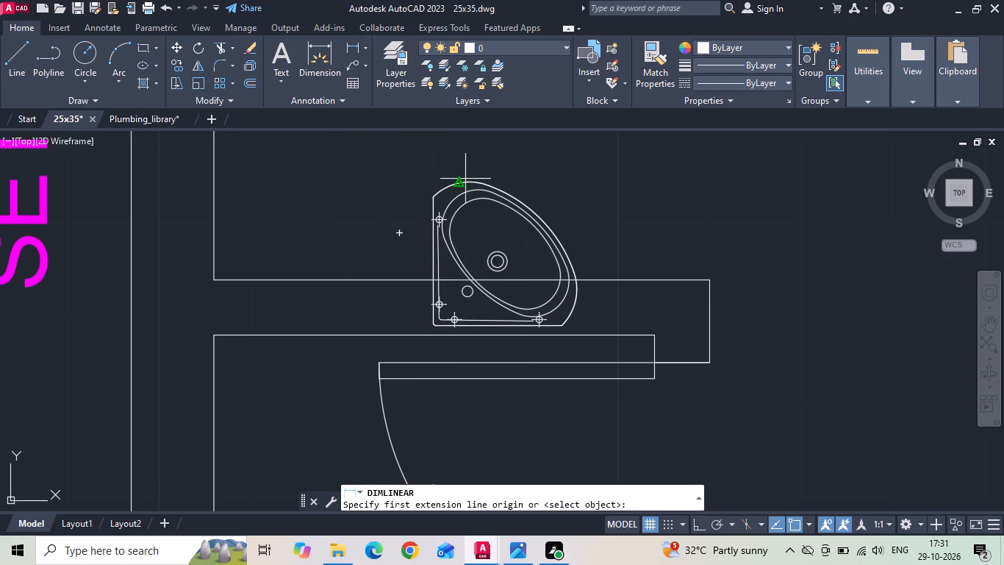
left_click(465, 179)
left_click(453, 327)
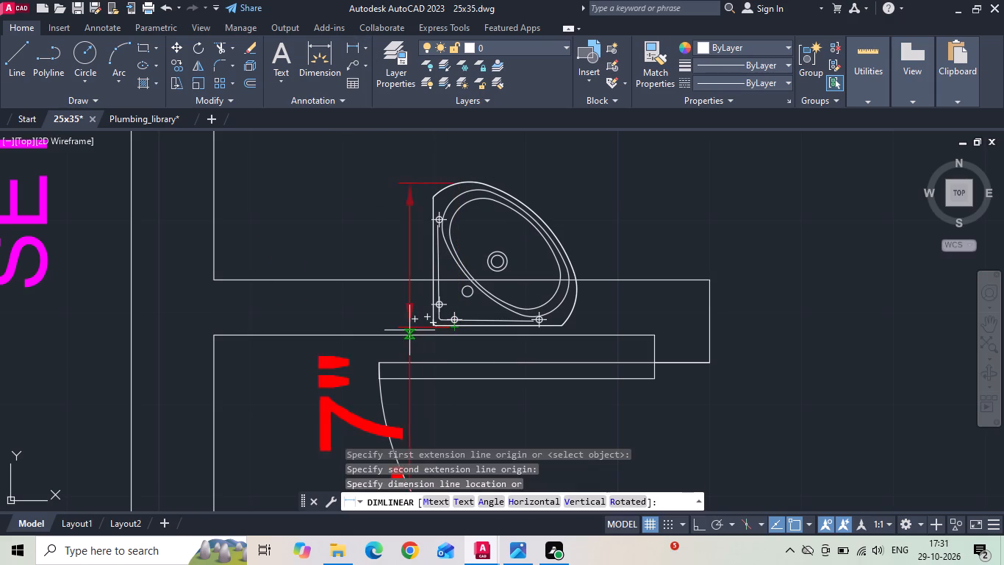
scroll(377, 277, "down", 3)
key("Escape")
Scale the corner washbasin down freehand from its square corner to a depth of about 1'-2".
scroll(387, 270, "up", 1)
left_click(395, 249)
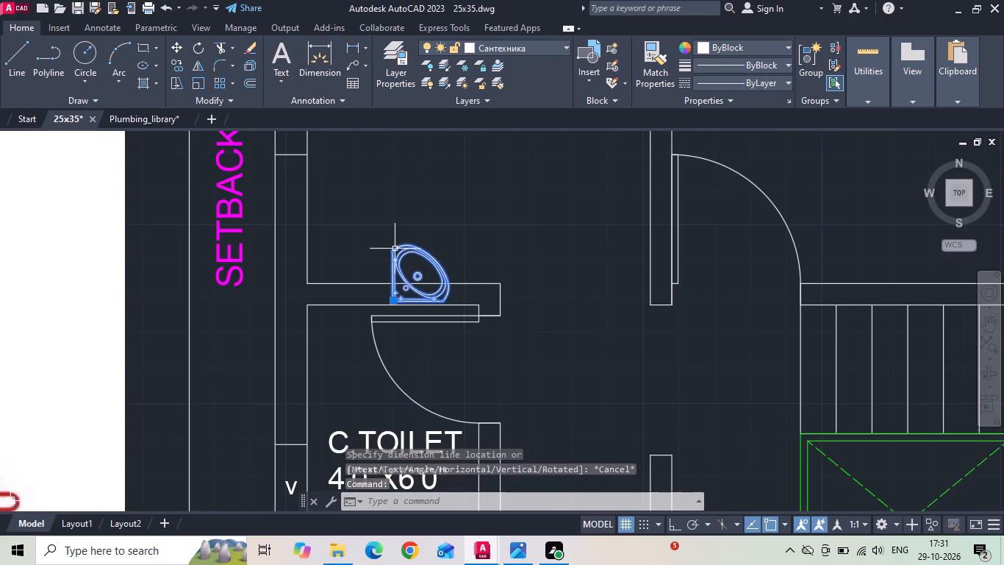
right_click(395, 249)
left_click(428, 295)
scroll(405, 296, "up", 3)
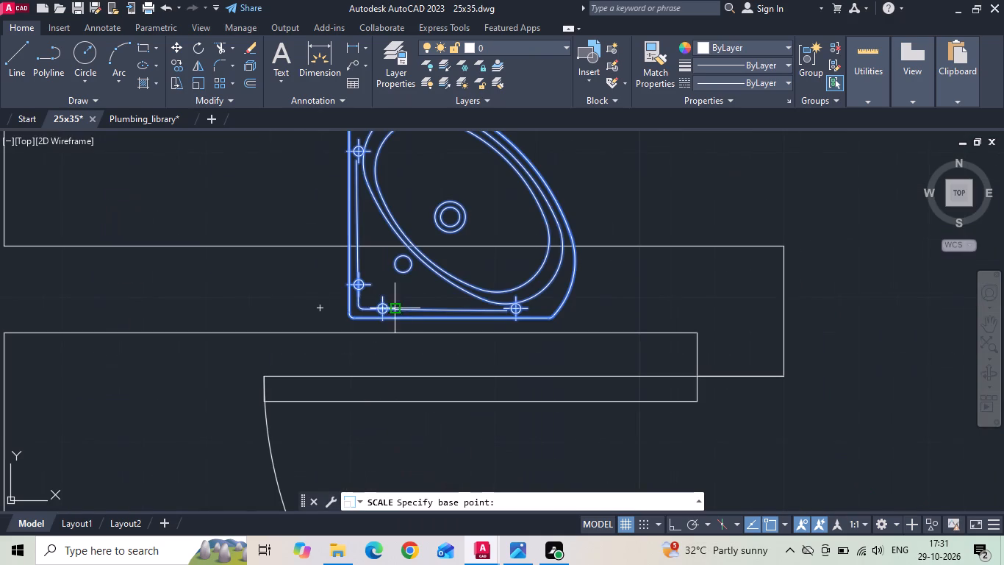
left_click(354, 319)
scroll(354, 319, "down", 2)
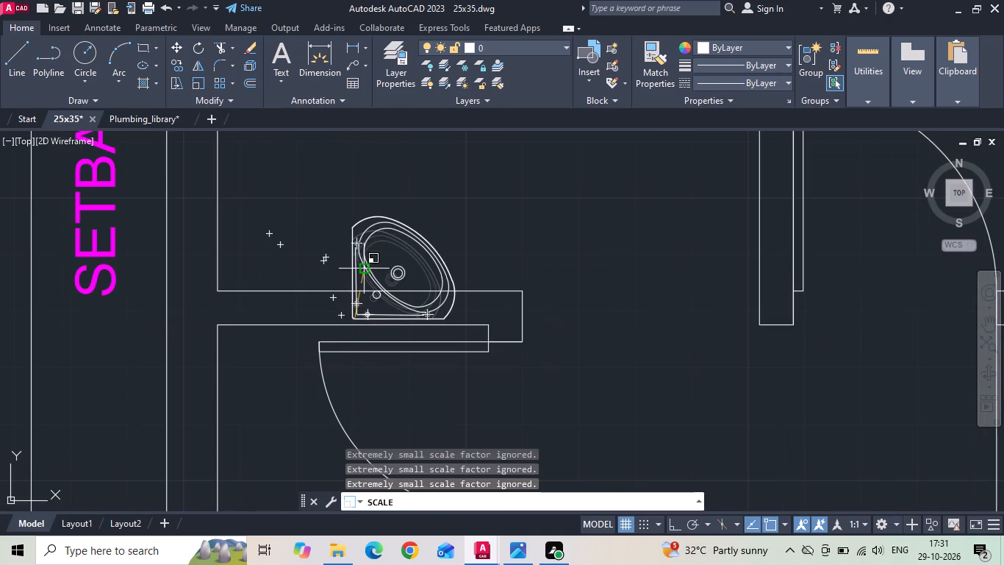
left_click(348, 283)
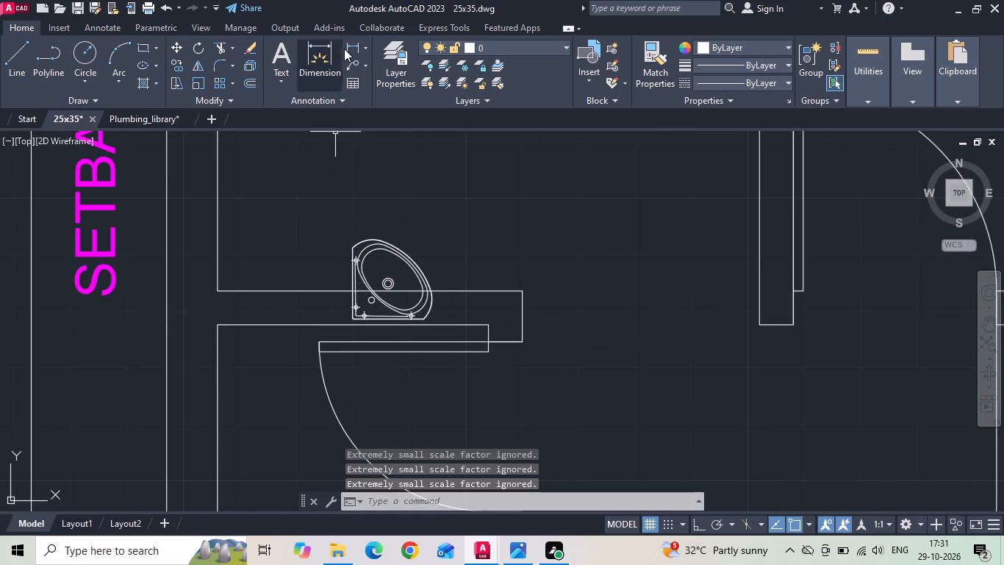
Measure the rescaled corner washbasin's vertical depth with a linear dimension, without placing the dimension.
left_click(348, 46)
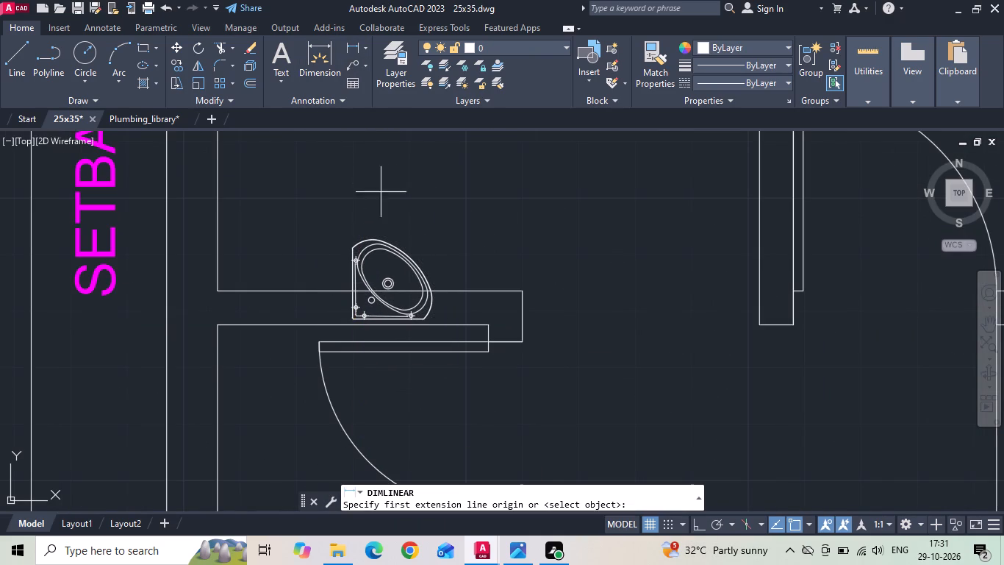
scroll(384, 252, "up", 1)
left_click(362, 234)
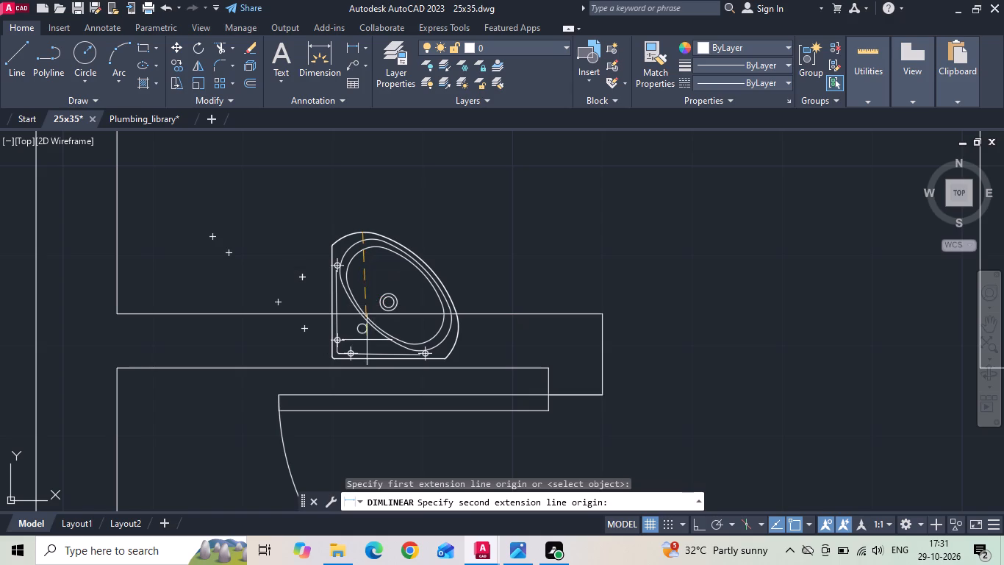
left_click(366, 357)
scroll(381, 314, "down", 3)
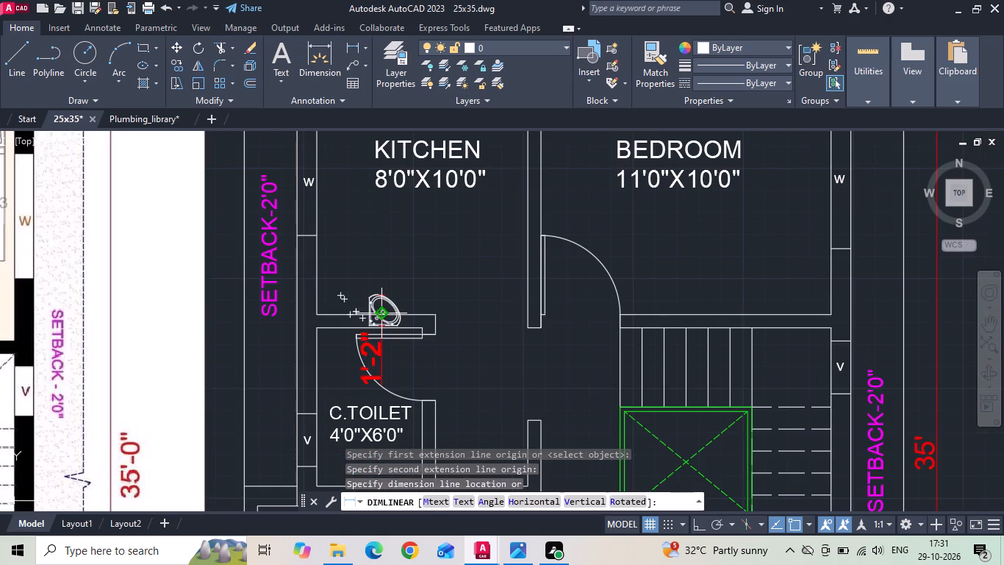
key("Escape")
Mirror the corner washbasin about a horizontal line above it with Ortho on, erasing the source object.
left_click(376, 301)
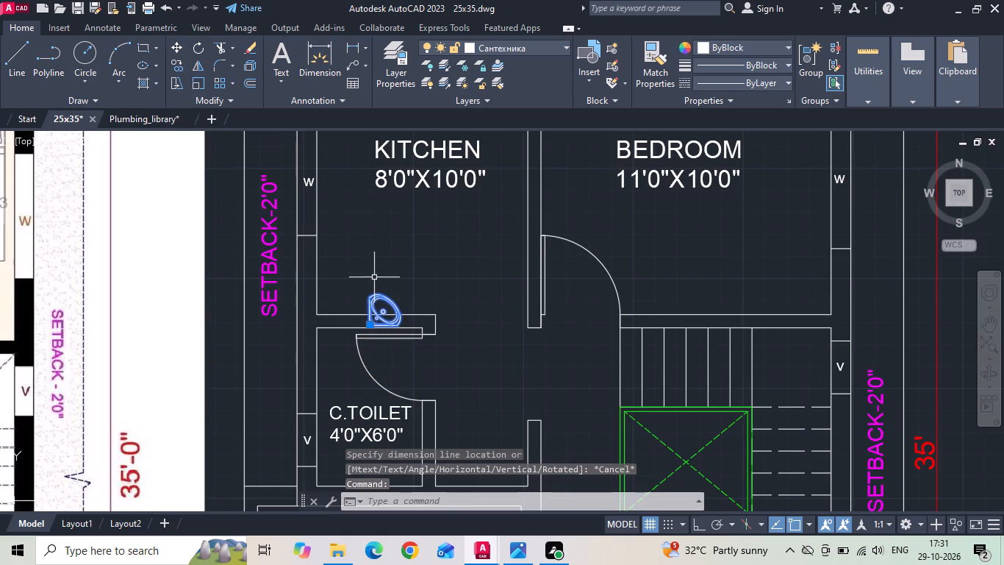
scroll(376, 277, "down", 3)
scroll(378, 285, "up", 2)
right_click(378, 285)
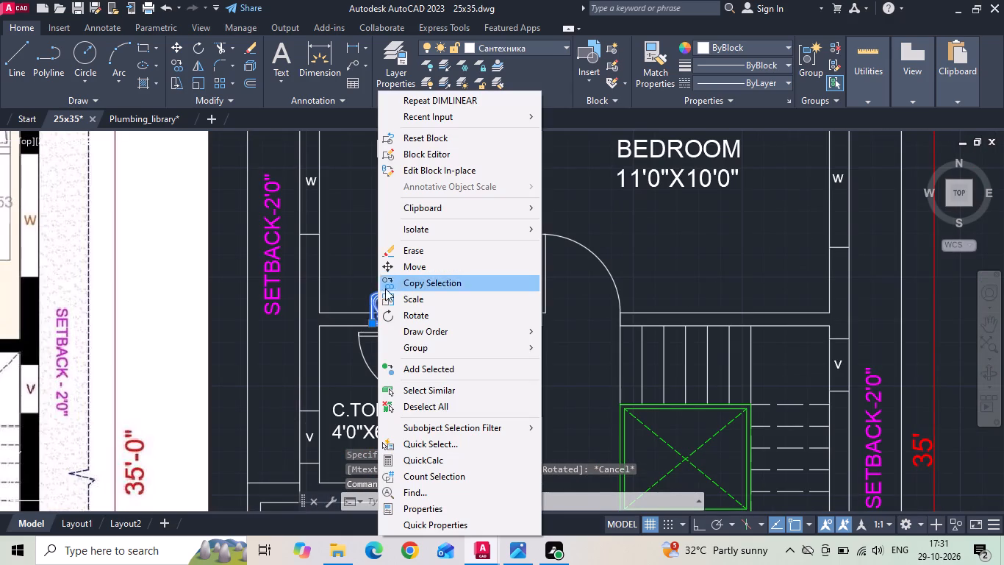
key("Escape")
type("MI")
key("space")
left_click(384, 266)
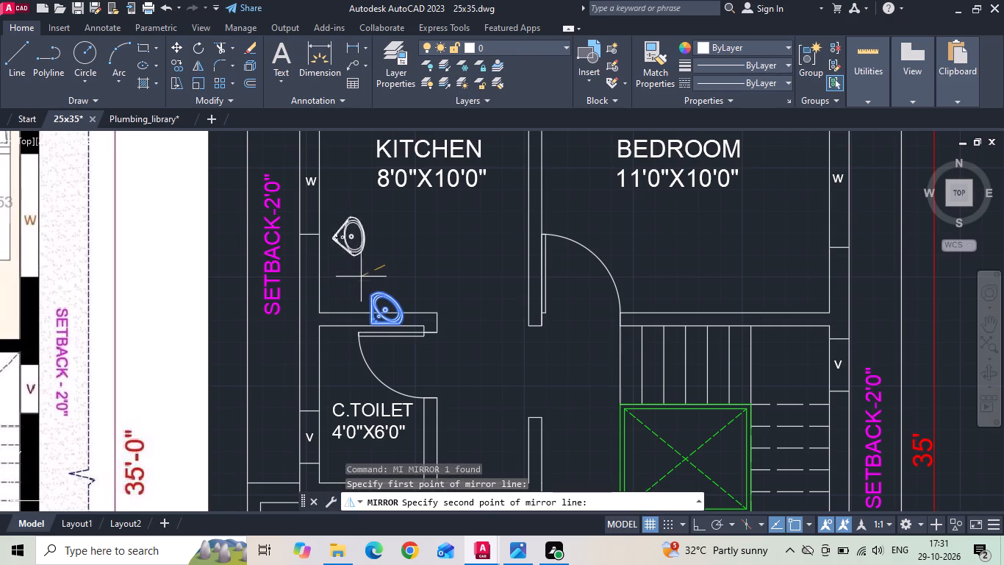
key("F8")
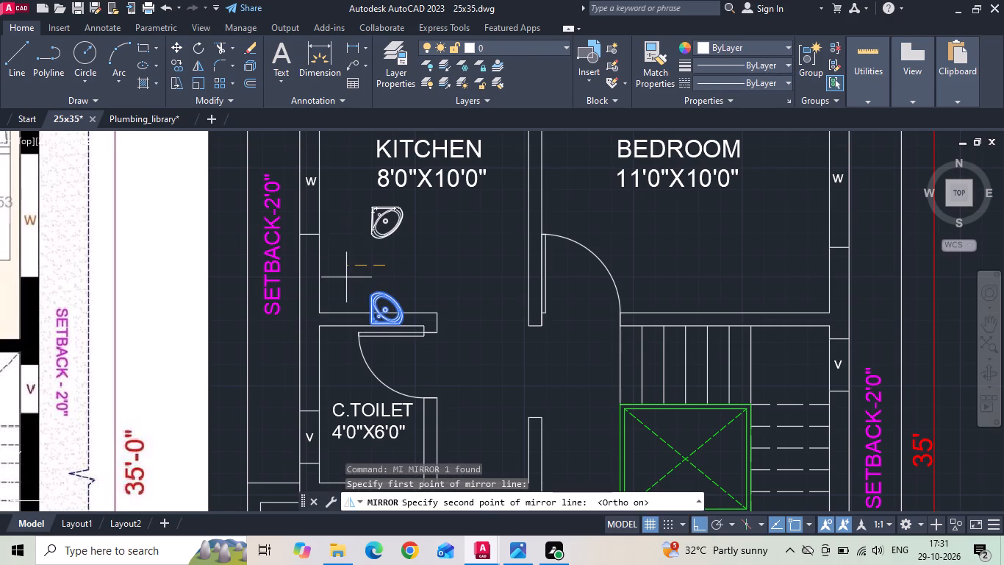
left_click(346, 277)
key("y")
key("space")
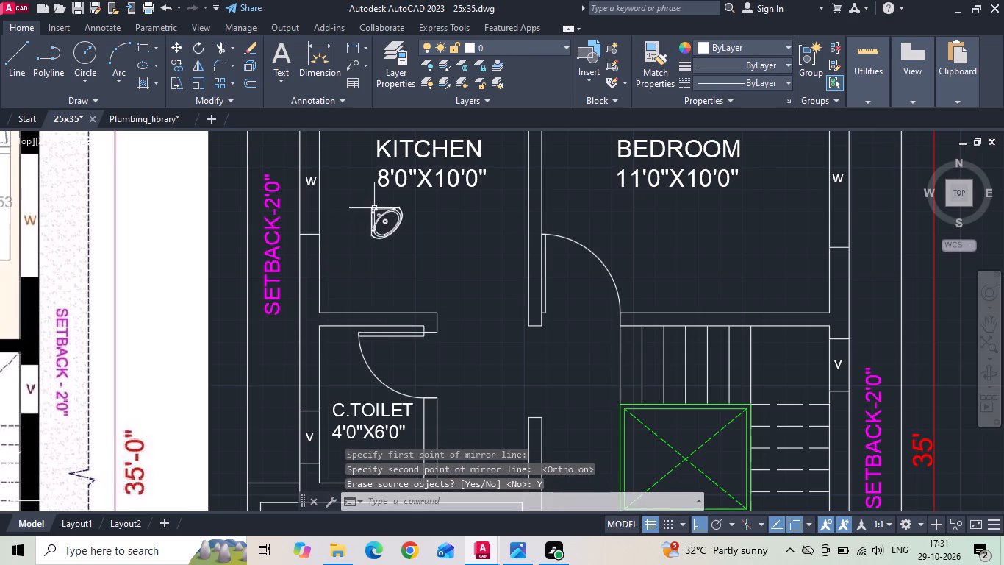
Move the mirrored washbasin by its square corner into the C.TOILET corner where the kitchen wall meets the outer wall.
left_click(375, 207)
right_click(376, 207)
left_click(415, 263)
scroll(364, 188, "up", 4)
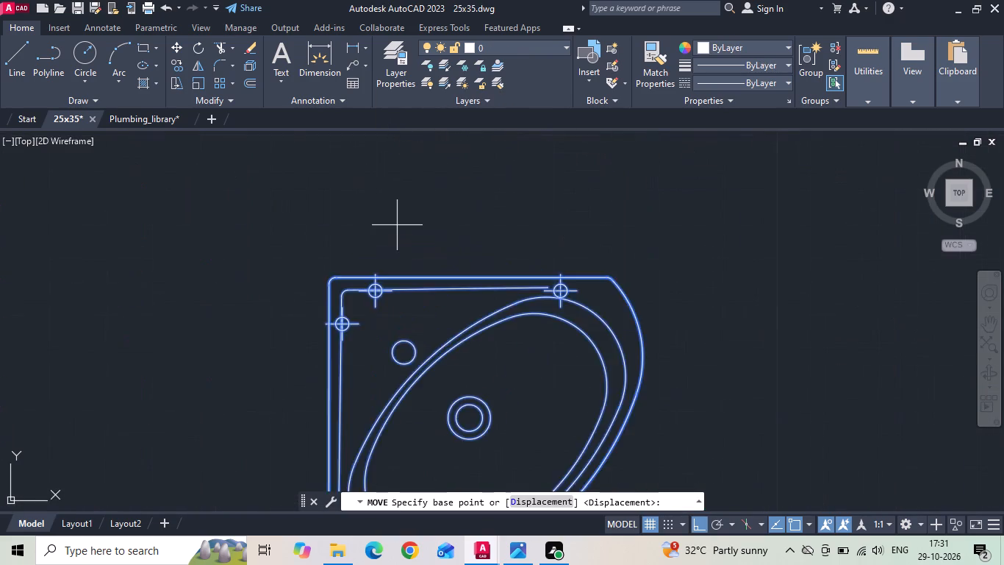
scroll(397, 225, "up", 2)
left_click(306, 302)
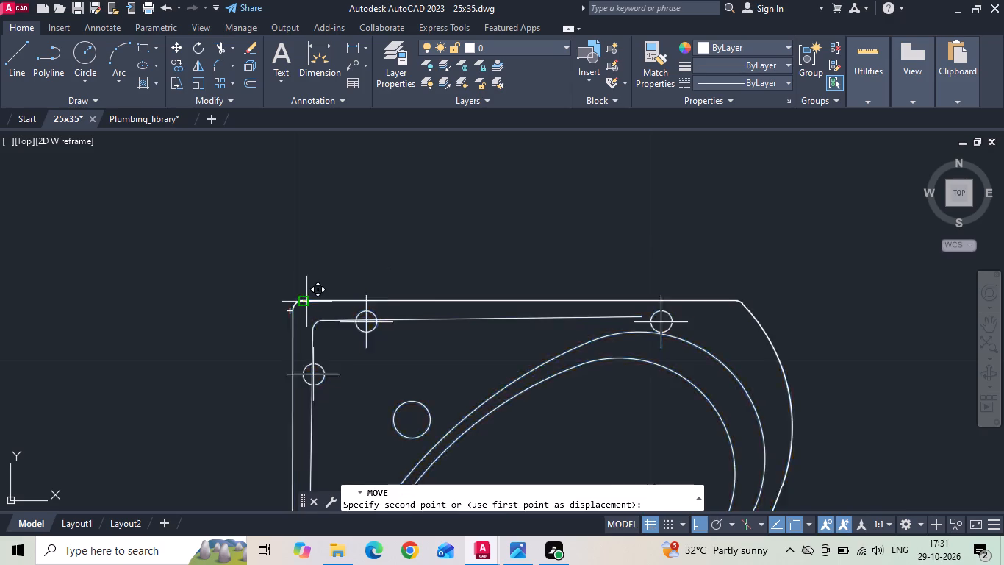
scroll(463, 238, "down", 6)
scroll(390, 427, "up", 3)
middle_click_drag(383, 417, 375, 337)
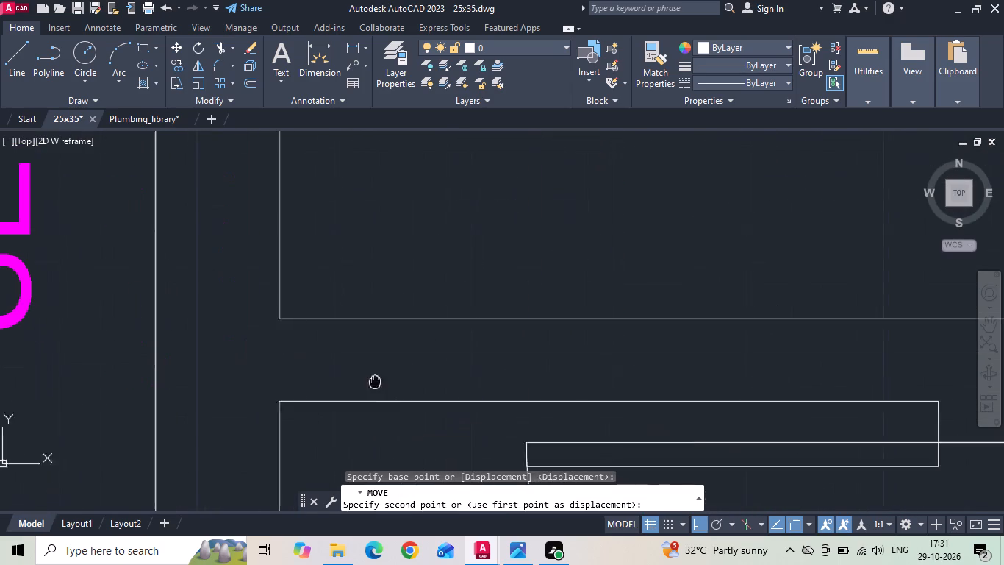
middle_click_drag(375, 337, 375, 278)
scroll(285, 324, "up", 2)
left_click(272, 260)
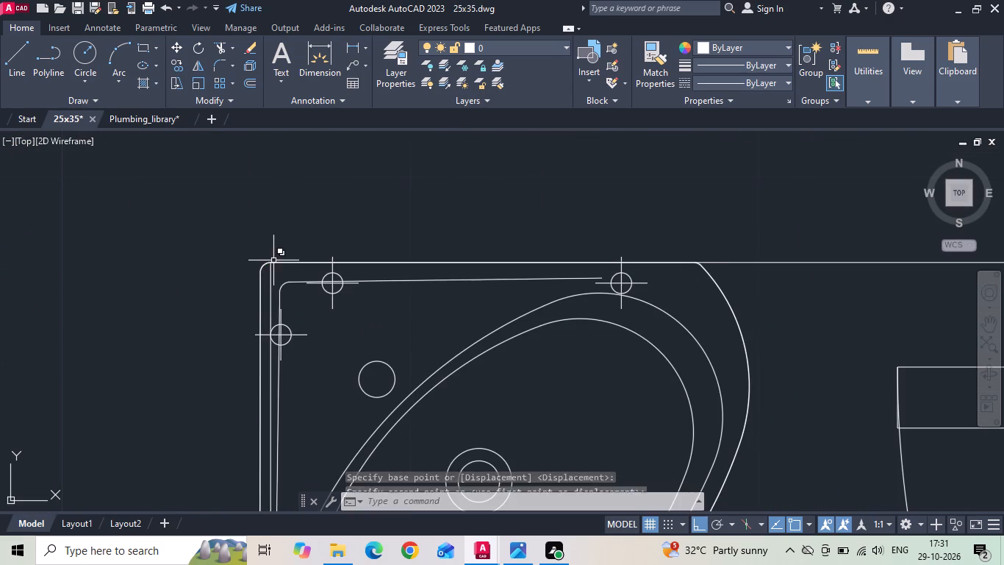
Move the washbasin horizontally until its straight side lies flush with the inner face of C.TOILET's outer wall.
left_click(268, 296)
left_click(253, 308)
right_click(252, 308)
left_click(305, 263)
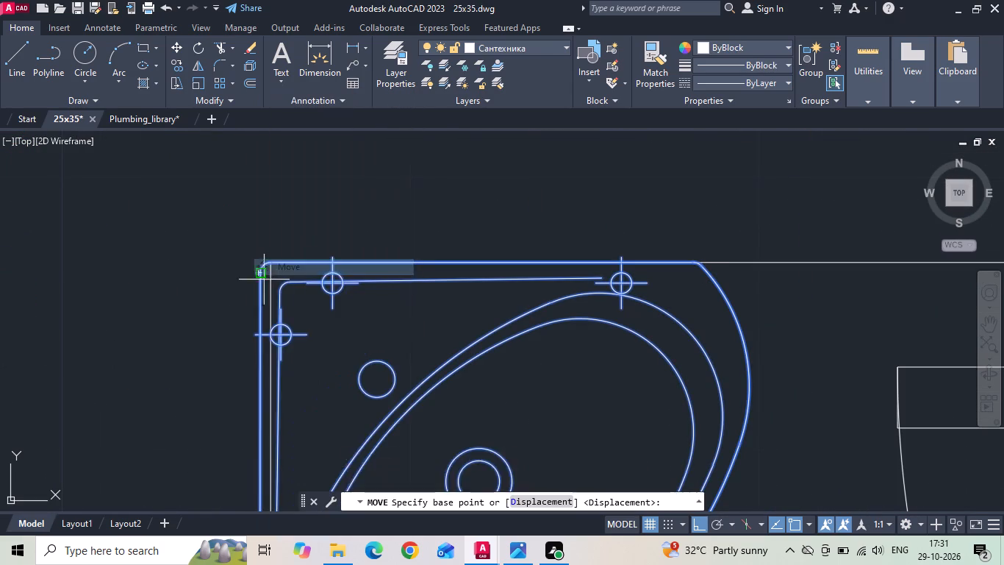
scroll(262, 280, "up", 3)
scroll(307, 257, "down", 3)
scroll(308, 251, "up", 2)
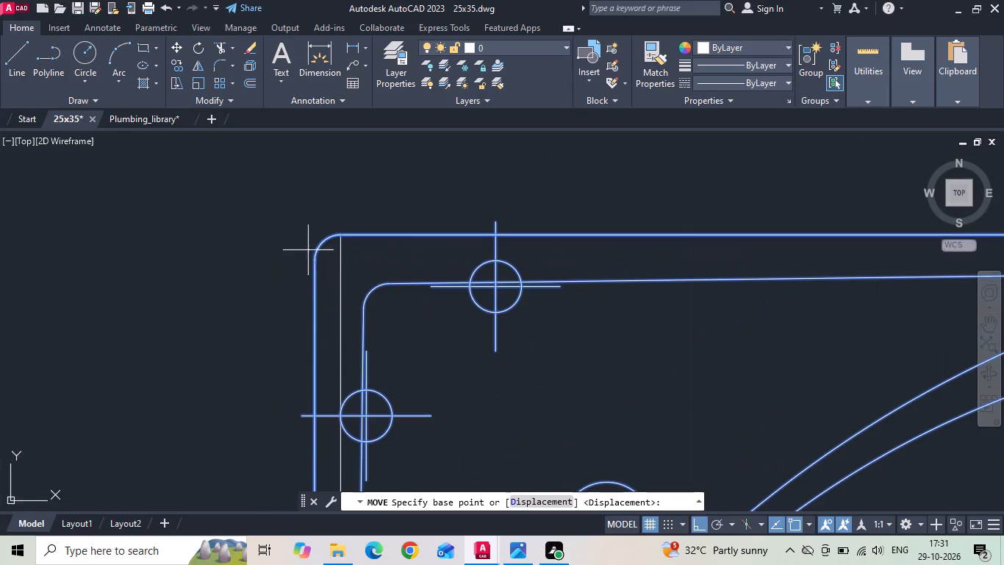
left_click(315, 259)
left_click(337, 259)
scroll(390, 216, "down", 2)
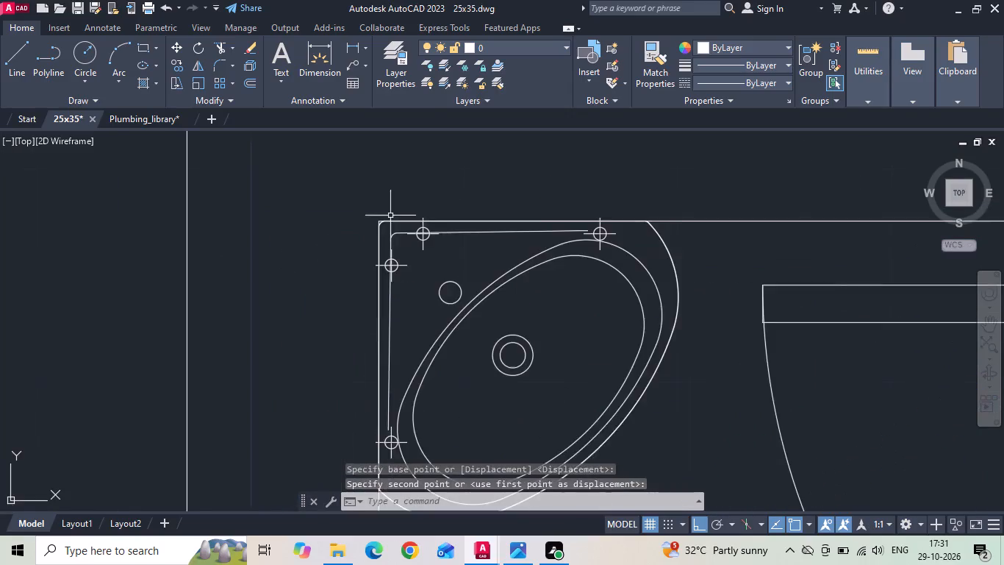
scroll(390, 216, "down", 3)
scroll(522, 223, "down", 4)
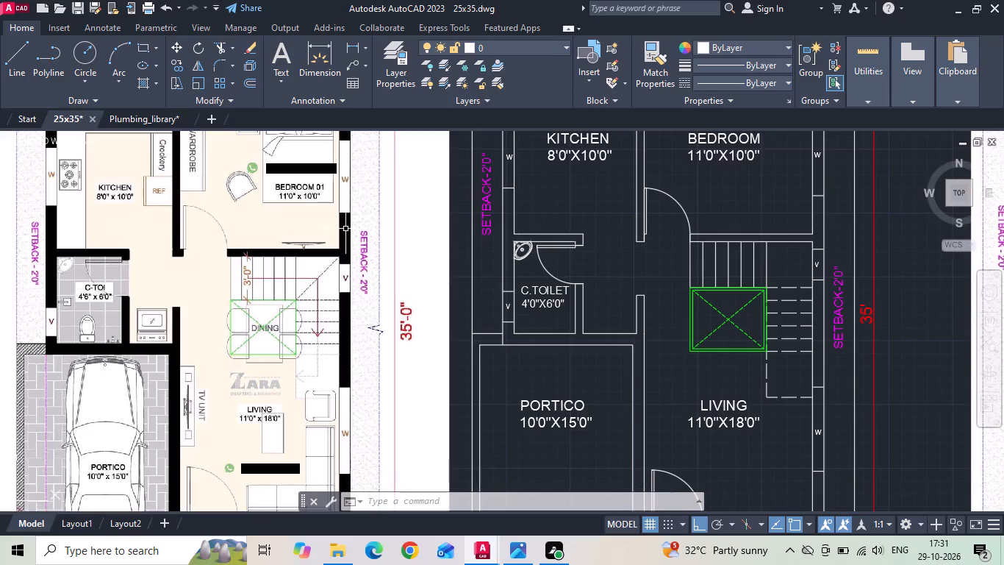
Examine the fixtures in Plumbing_library and those shown in the C-TOI of the ground floor reference image.
left_click(162, 124)
scroll(348, 277, "down", 2)
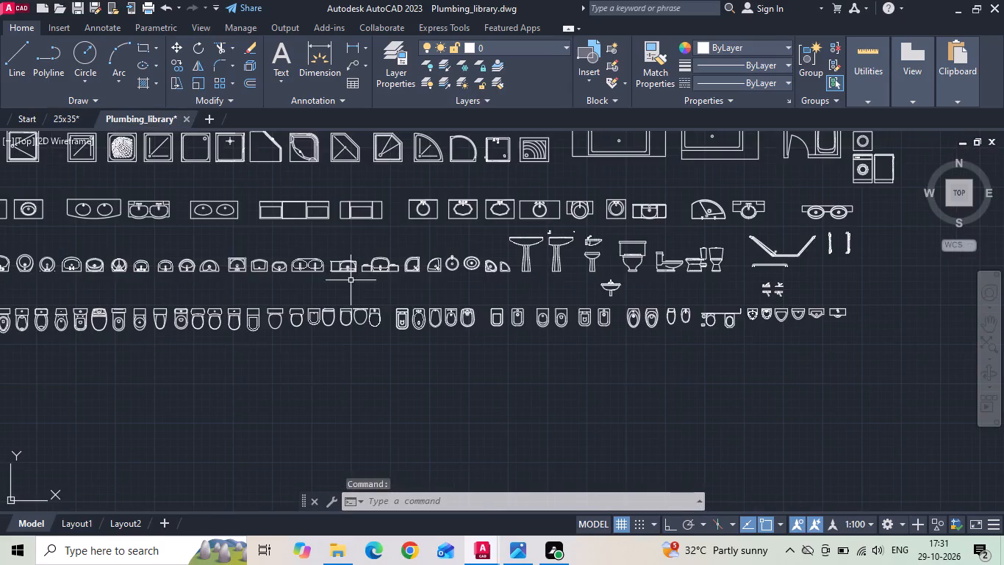
scroll(817, 288, "up", 2)
scroll(736, 305, "up", 2)
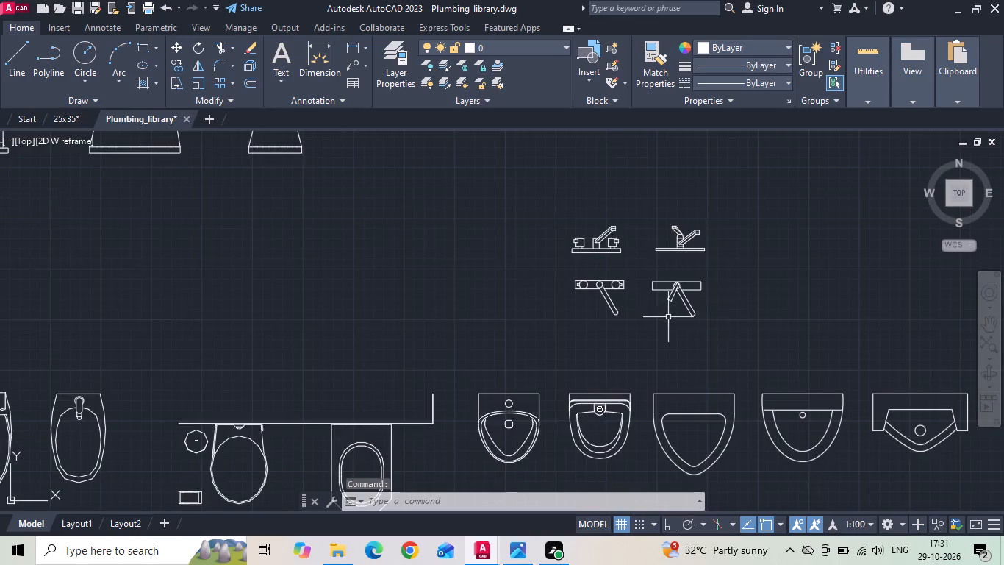
scroll(641, 335, "down", 3)
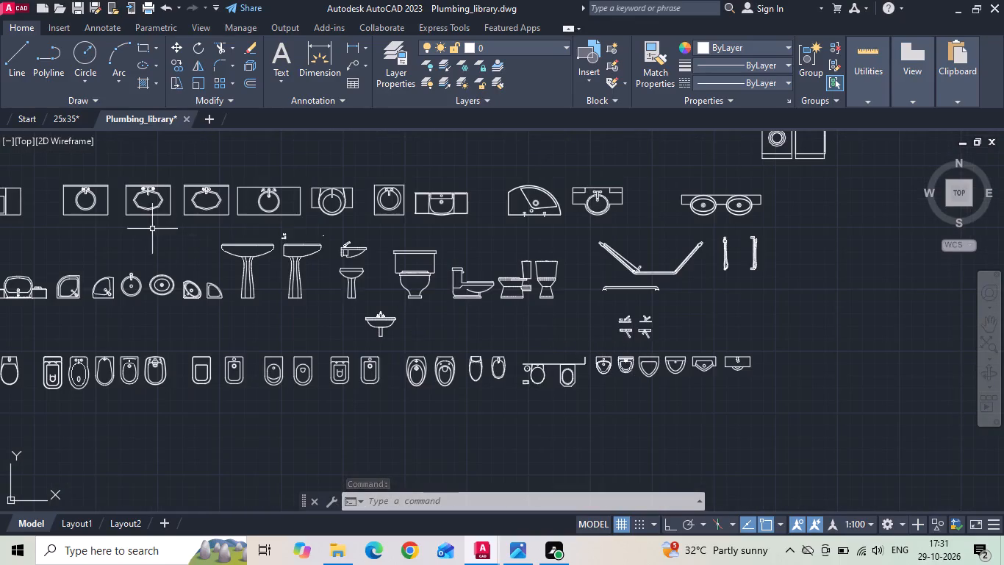
left_click(68, 116)
scroll(104, 324, "up", 2)
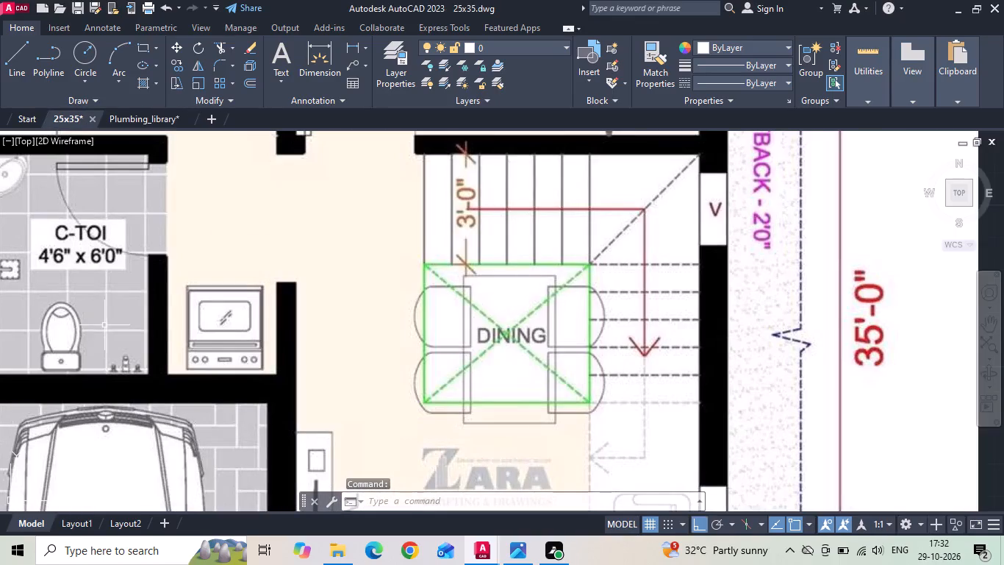
Copy a top-view WC with a cistern and oval bowl from the toilet row of the Plumbing_library drawing.
left_click(130, 118)
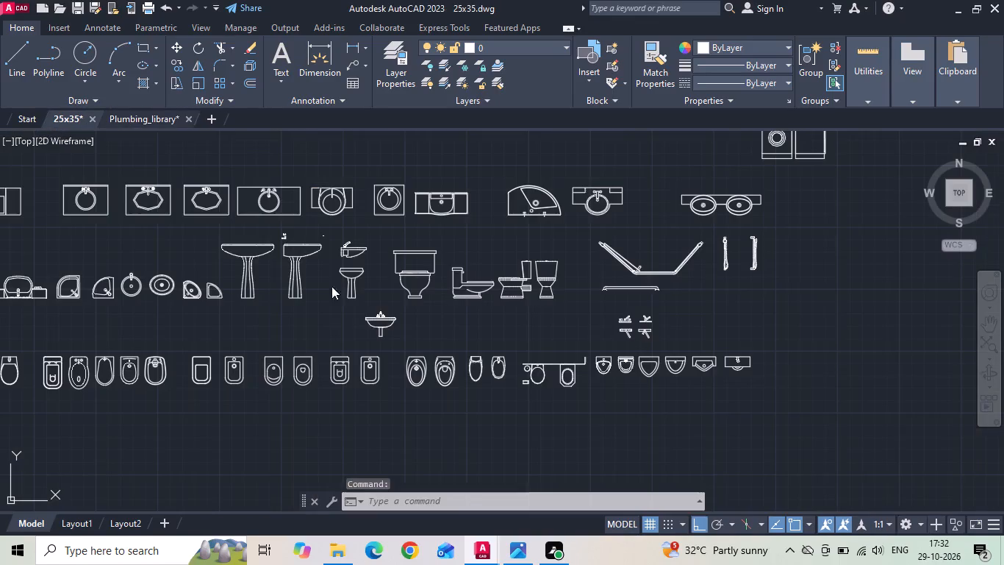
middle_click_drag(237, 378, 419, 379)
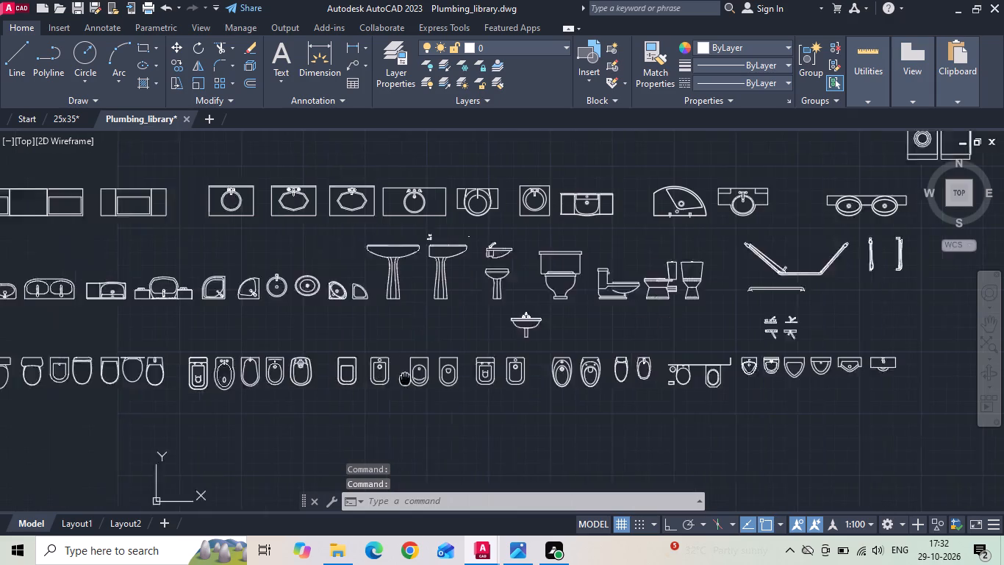
middle_click_drag(419, 379, 448, 379)
middle_click_drag(182, 372, 279, 372)
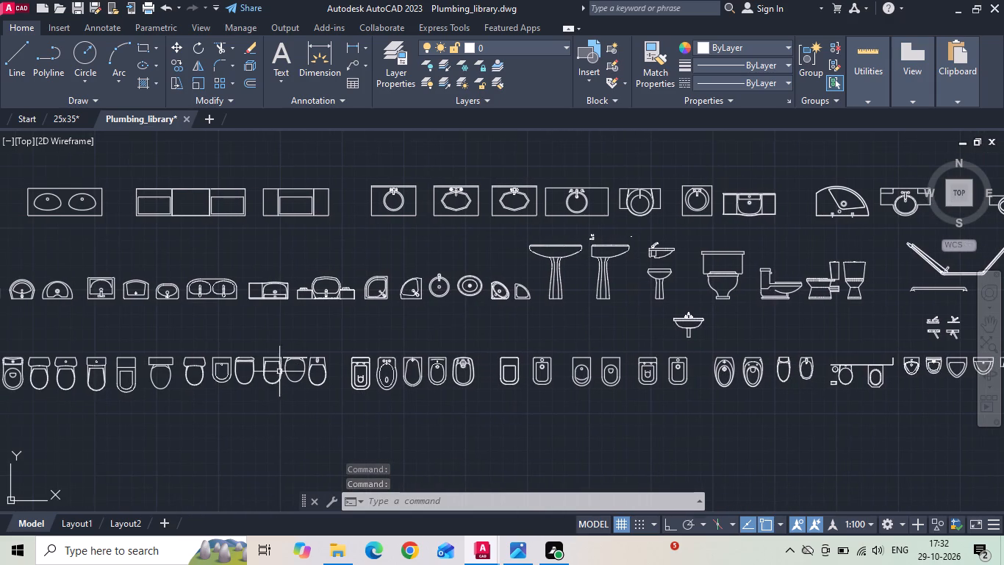
middle_click_drag(67, 396, 304, 390)
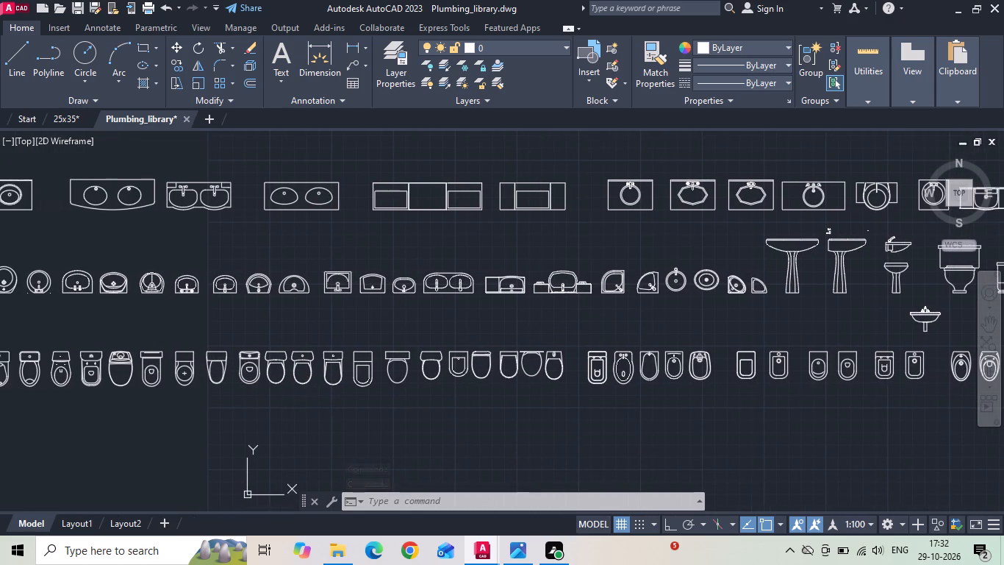
middle_click_drag(201, 399, 351, 389)
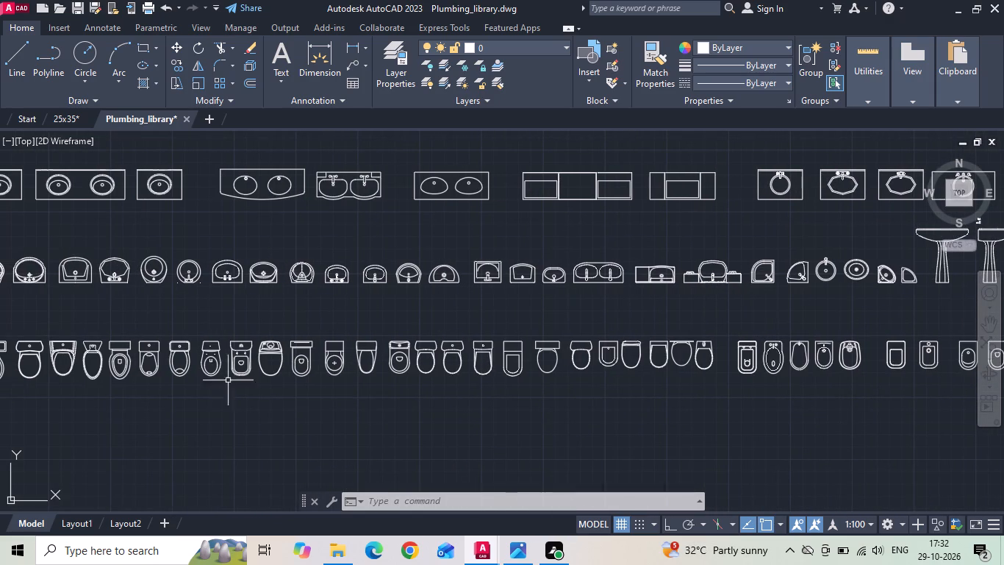
left_click(168, 369)
left_click(166, 388)
left_click(162, 398)
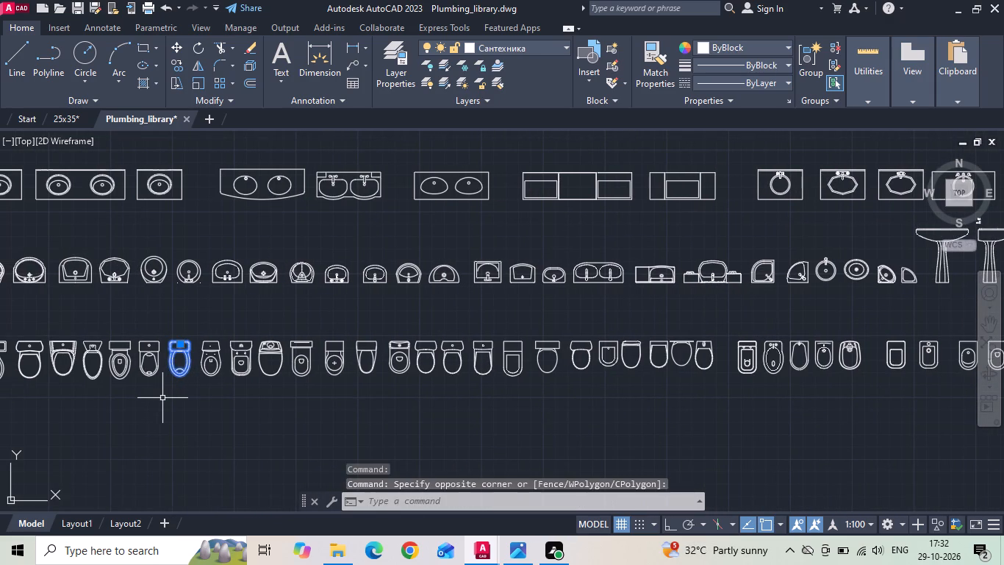
key("ctrl+c")
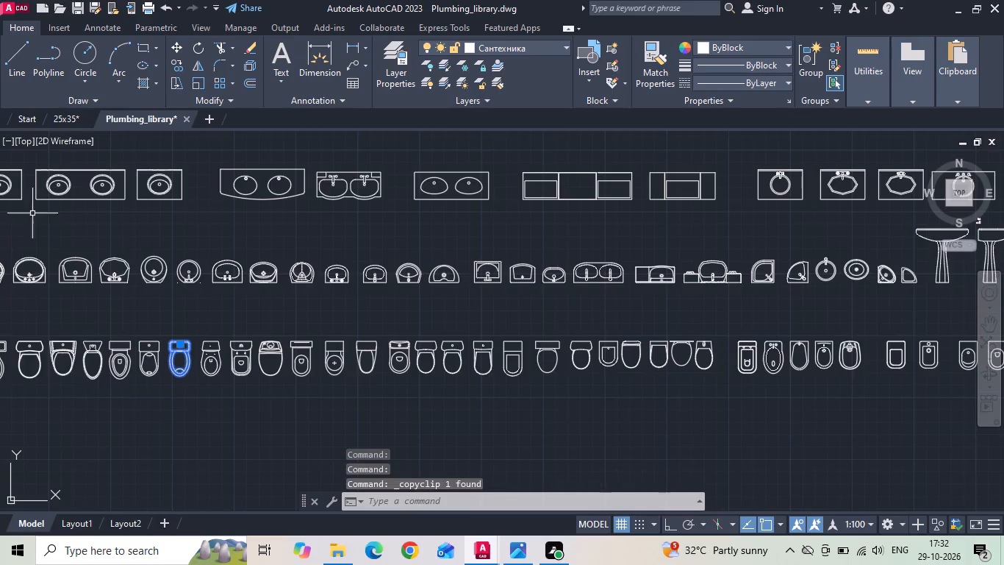
Paste the copied WC into the 25x35 drawing, in the empty space below the floor plans.
left_click(64, 121)
key("ctrl+v")
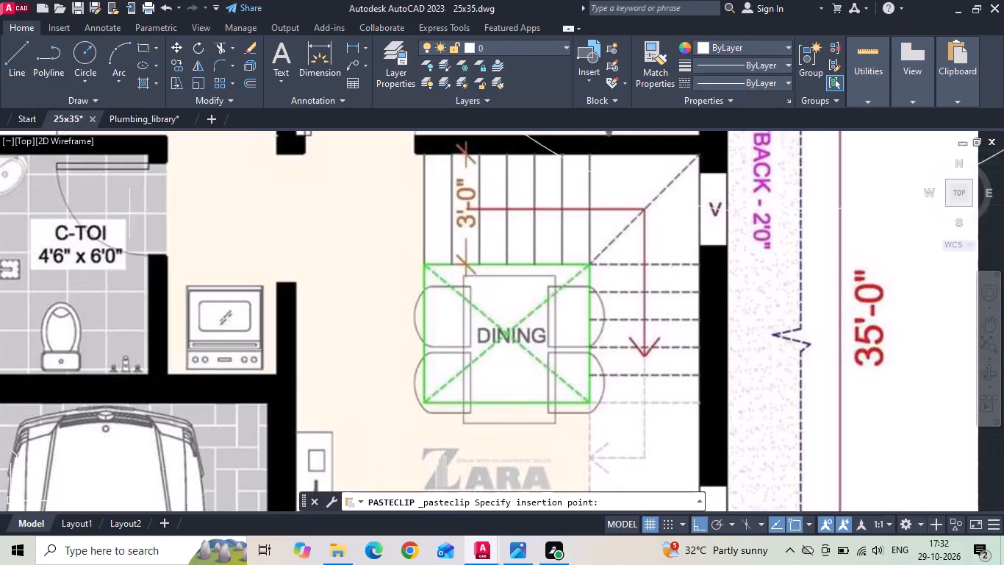
scroll(206, 249, "down", 4)
middle_click(250, 365)
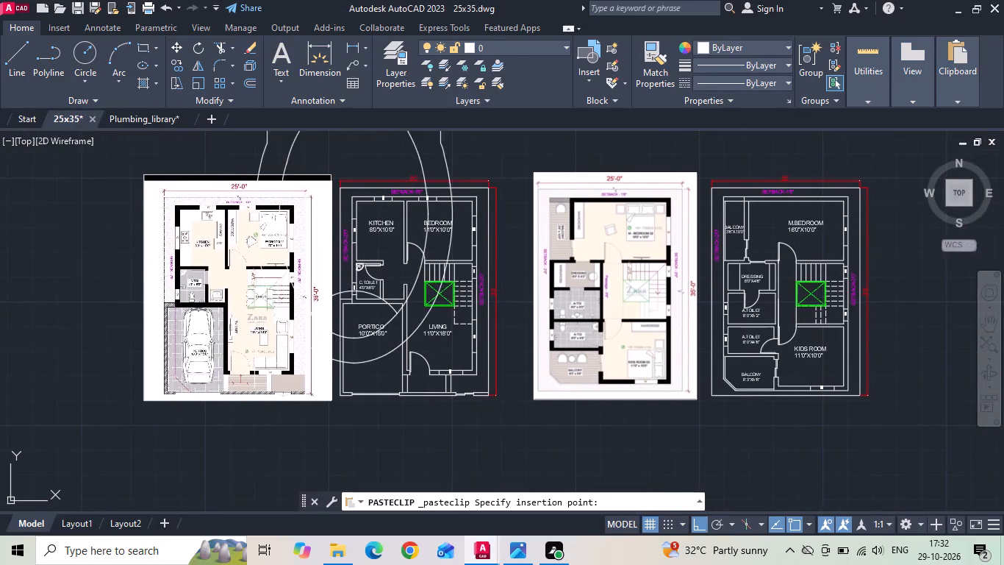
middle_click_drag(265, 384, 245, 531)
scroll(245, 530, "down", 1)
scroll(252, 399, "down", 3)
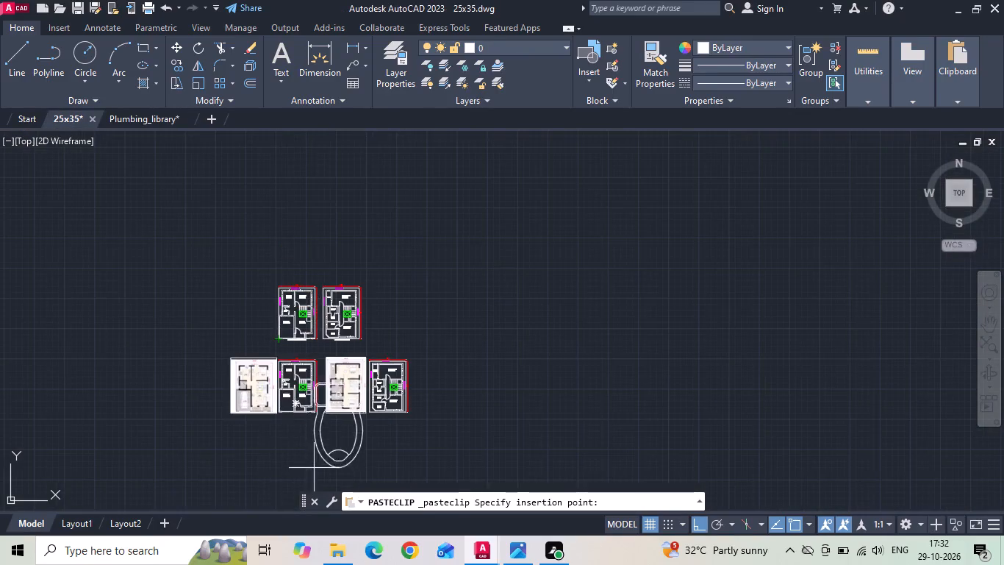
middle_click_drag(320, 446, 337, 363)
left_click(314, 450)
key("Escape")
Scale the oversized WC down freehand to about fixture size, using the middle of the cistern's back edge as base point.
left_click(318, 402)
right_click(290, 365)
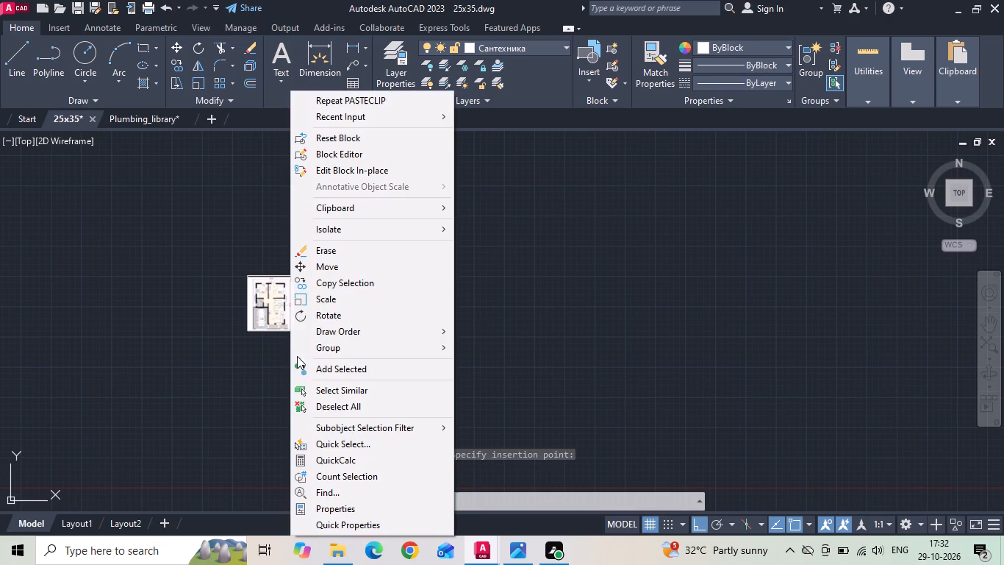
left_click(329, 300)
scroll(323, 374, "up", 2)
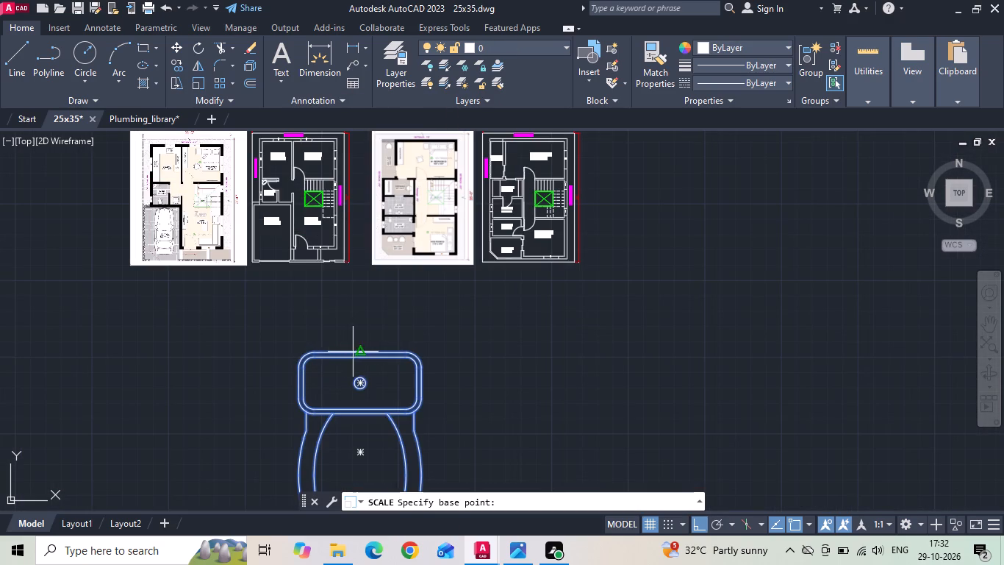
left_click(360, 349)
left_click(358, 355)
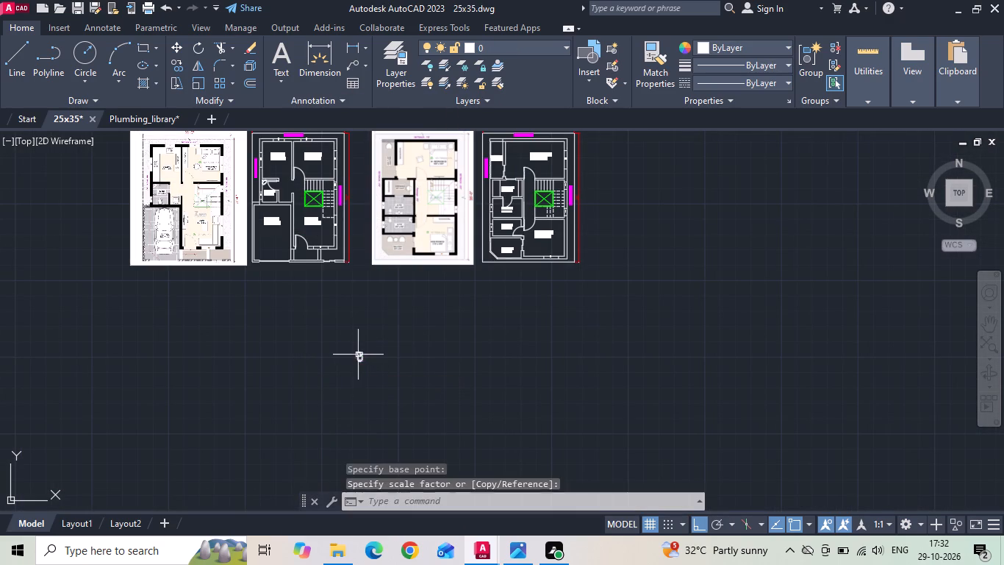
Move the reduced WC freely onto the wall between C.TOILET and PORTICO on the ground floor plan.
left_click(358, 355)
right_click(358, 354)
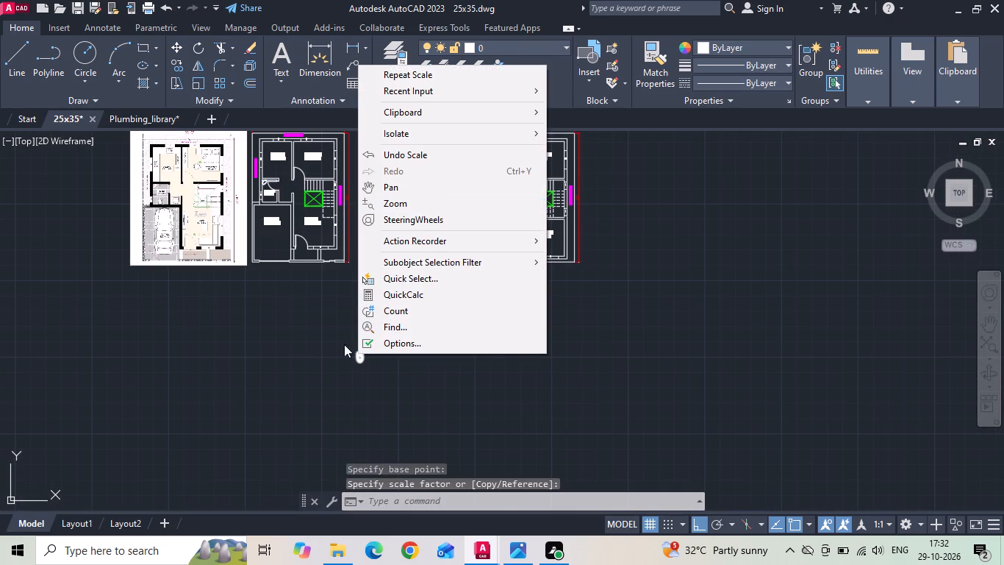
left_click(337, 349)
left_click(401, 397)
right_click(405, 396)
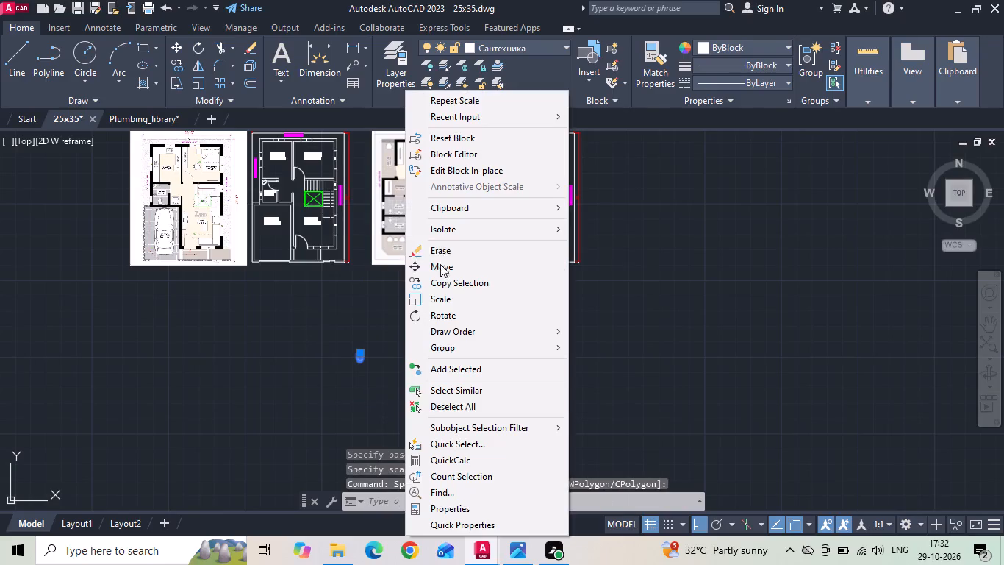
left_click(438, 266)
left_click(364, 353)
scroll(255, 208, "up", 1)
left_click(695, 525)
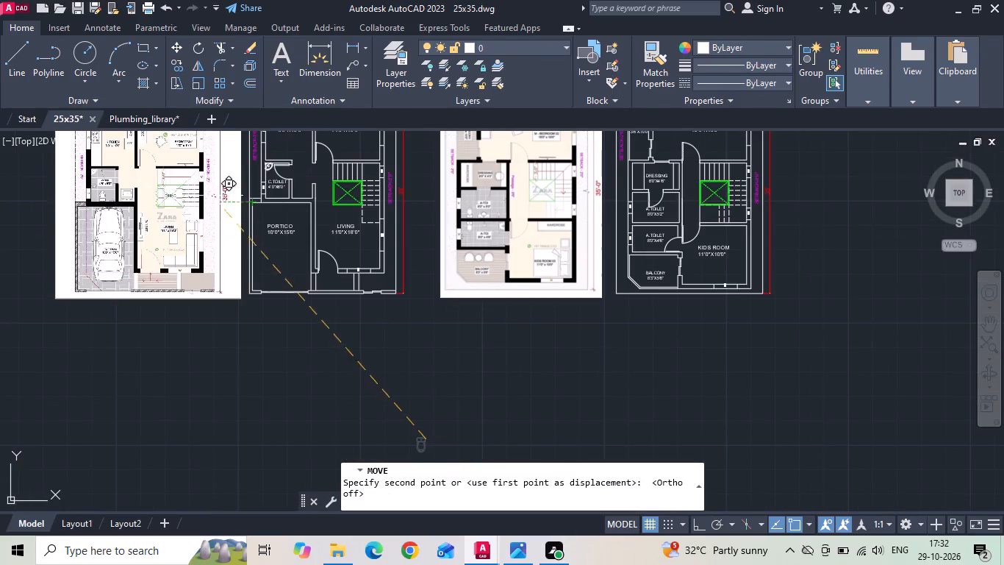
scroll(222, 171, "up", 2)
middle_click_drag(319, 244, 345, 338)
scroll(365, 352, "up", 2)
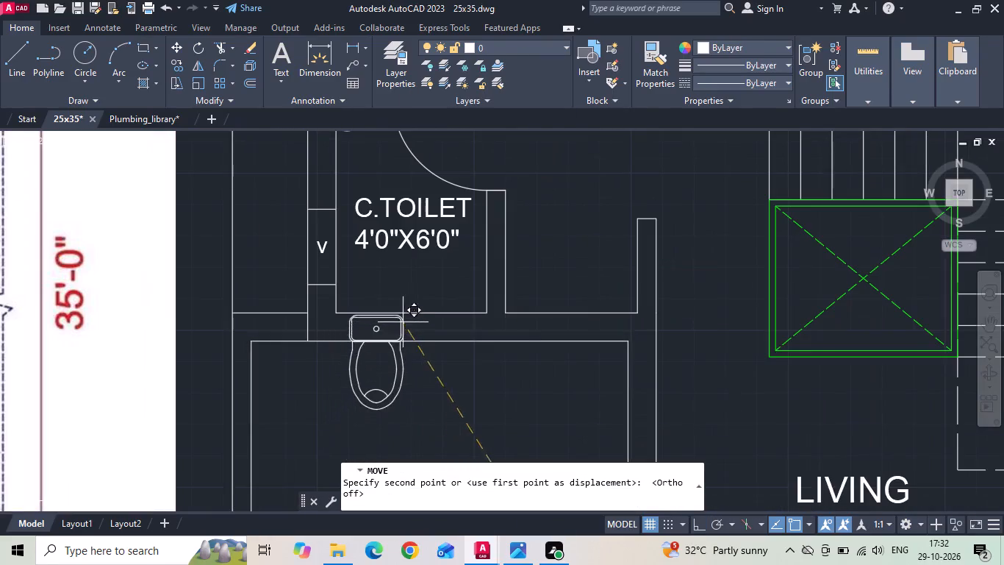
left_click(408, 313)
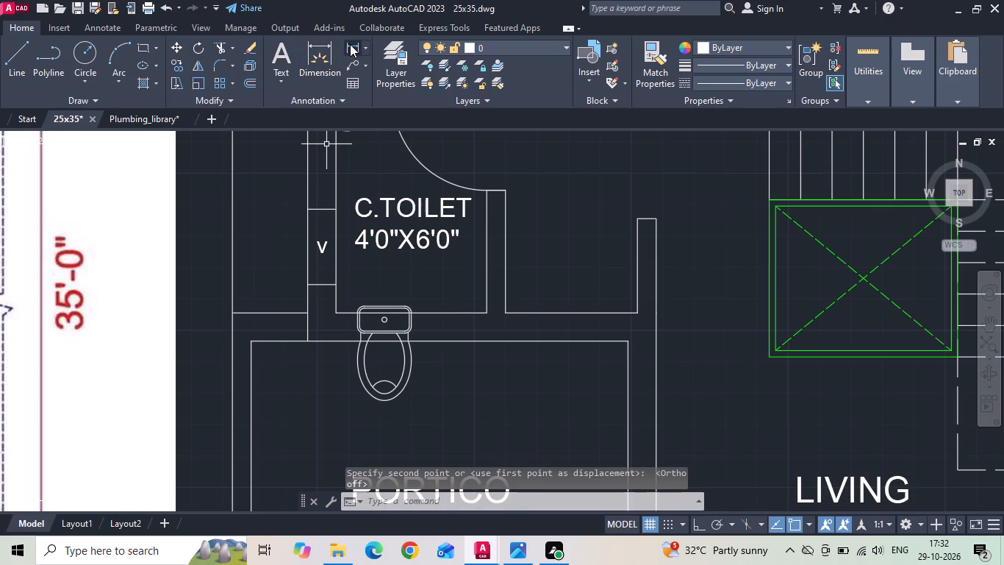
Measure the WC's length from the cistern's back edge to the bowl's front with a linear dimension.
left_click(350, 44)
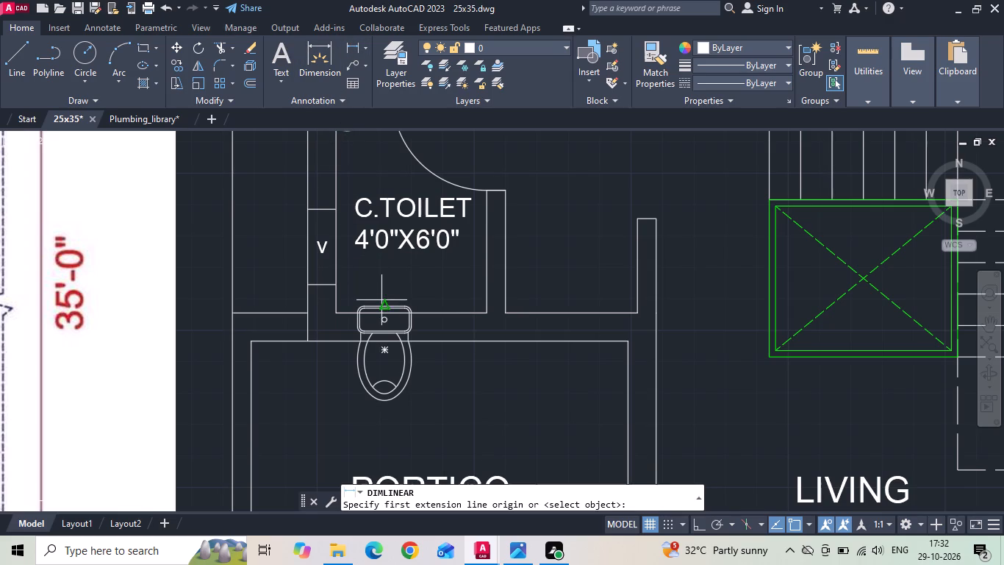
left_click(381, 300)
left_click(387, 401)
key("Escape")
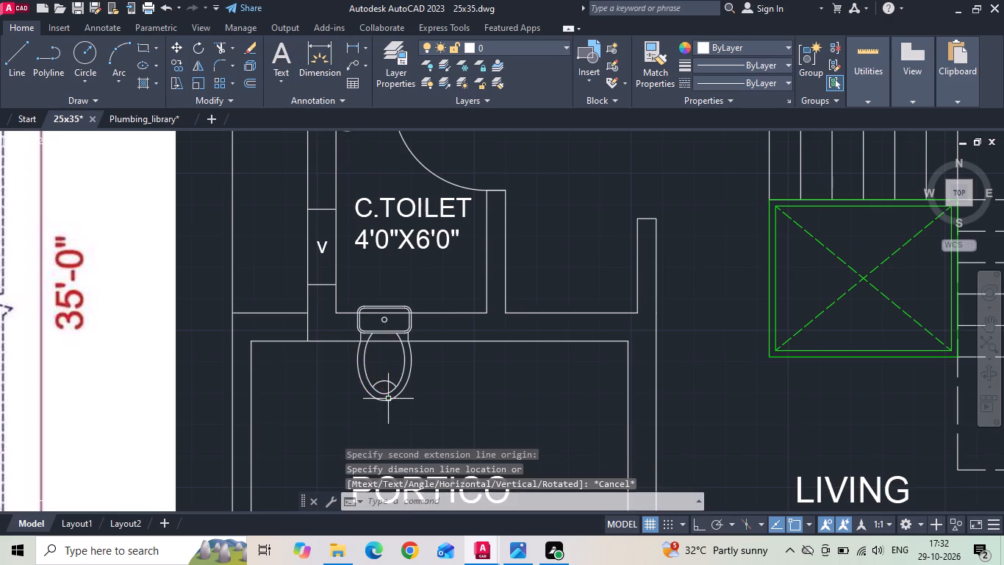
Mirror the WC about a horizontal line just above its cistern, erasing the original, so the bowl faces into C.TOILET.
left_click(384, 385)
left_click(375, 377)
key("m")
key("i")
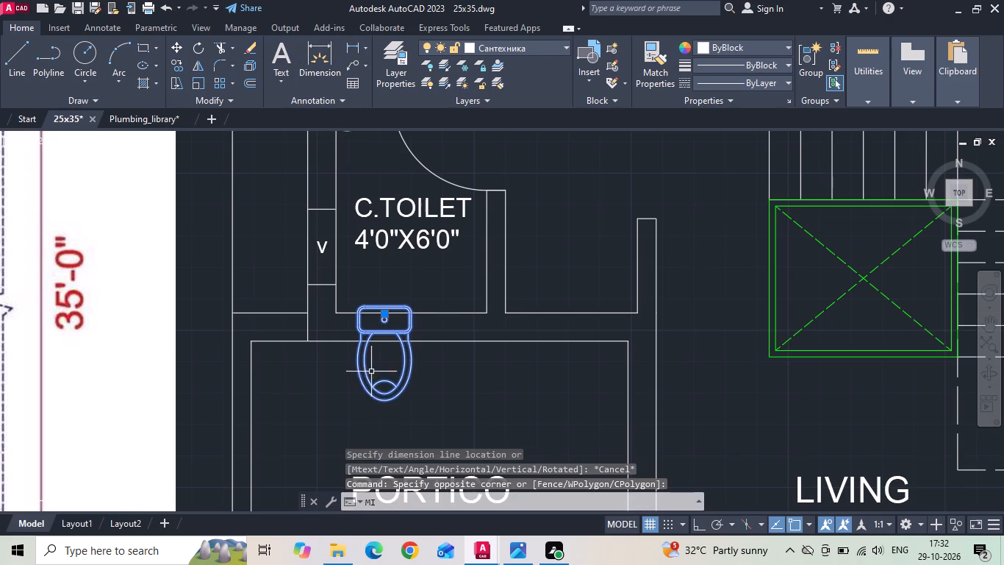
key("space")
key("F8")
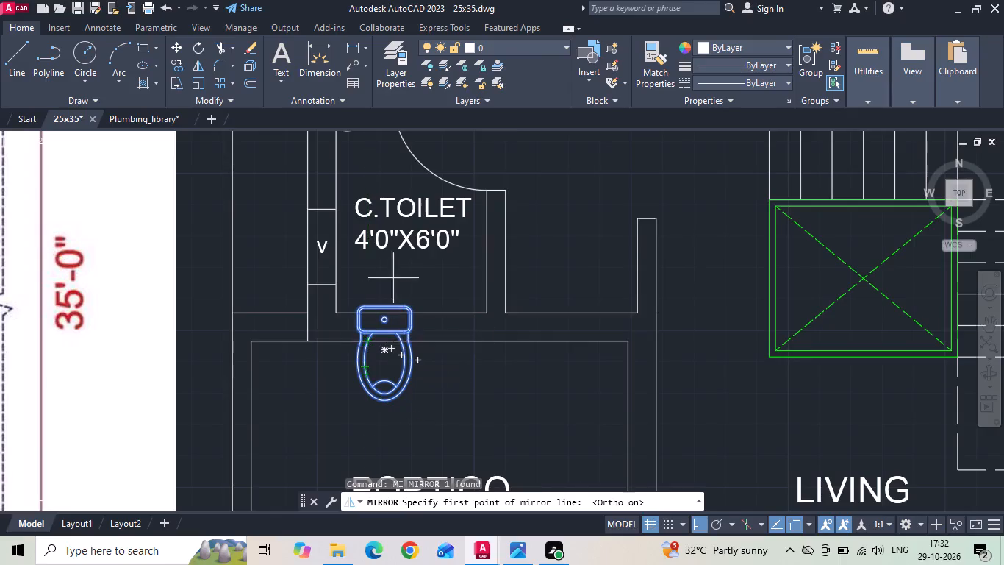
left_click(408, 290)
left_click(368, 290)
type("Y")
key("space")
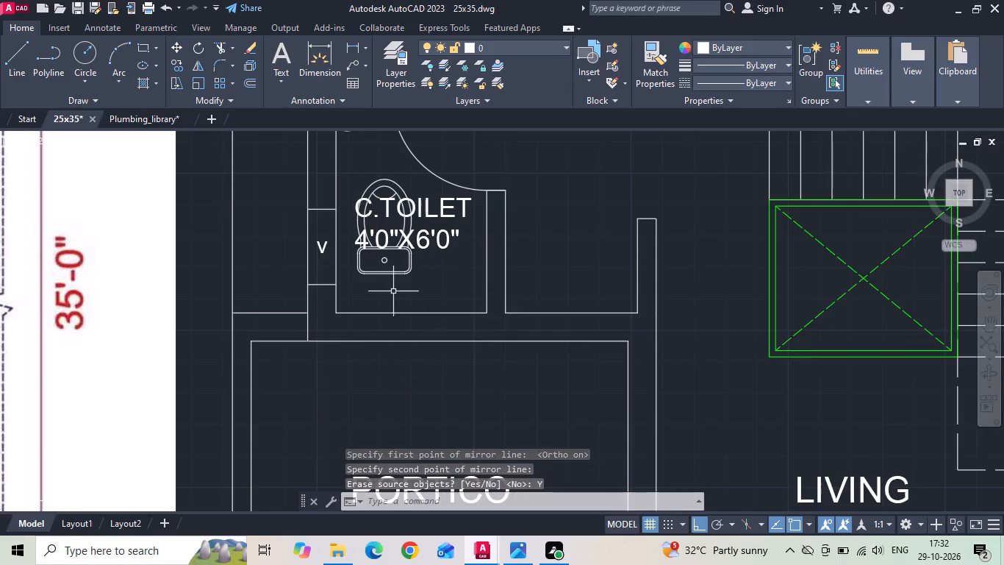
Move the WC straight down until its cistern's back edge rests on the inner face of the C.TOILET wall beside PORTICO.
scroll(405, 293, "down", 4)
scroll(387, 299, "up", 4)
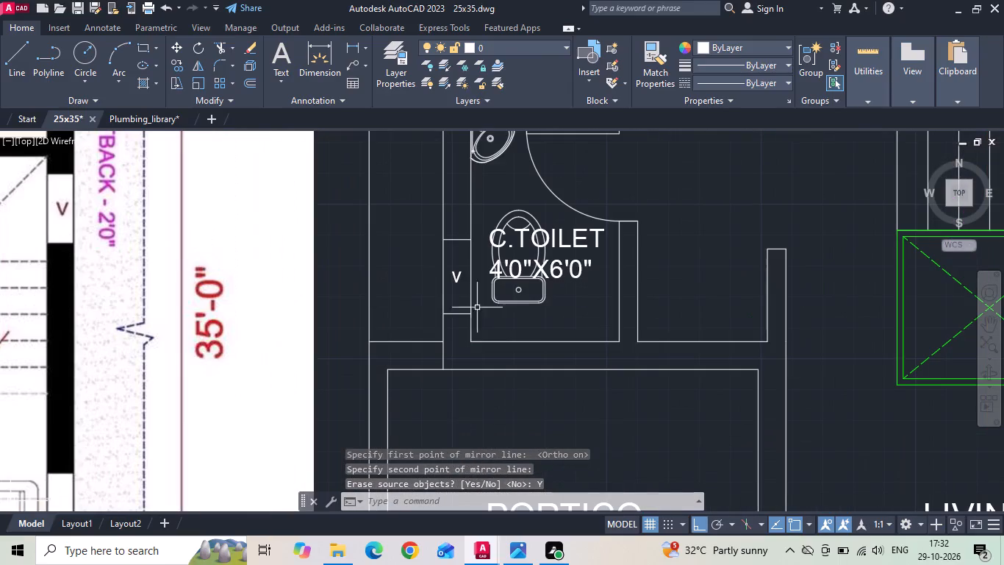
left_click(503, 315)
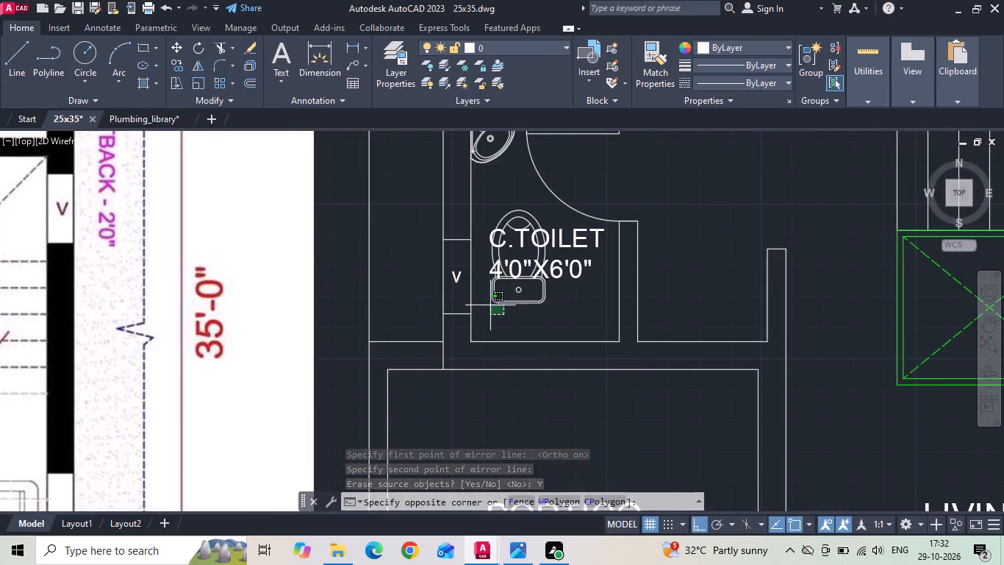
left_click(483, 298)
right_click(483, 298)
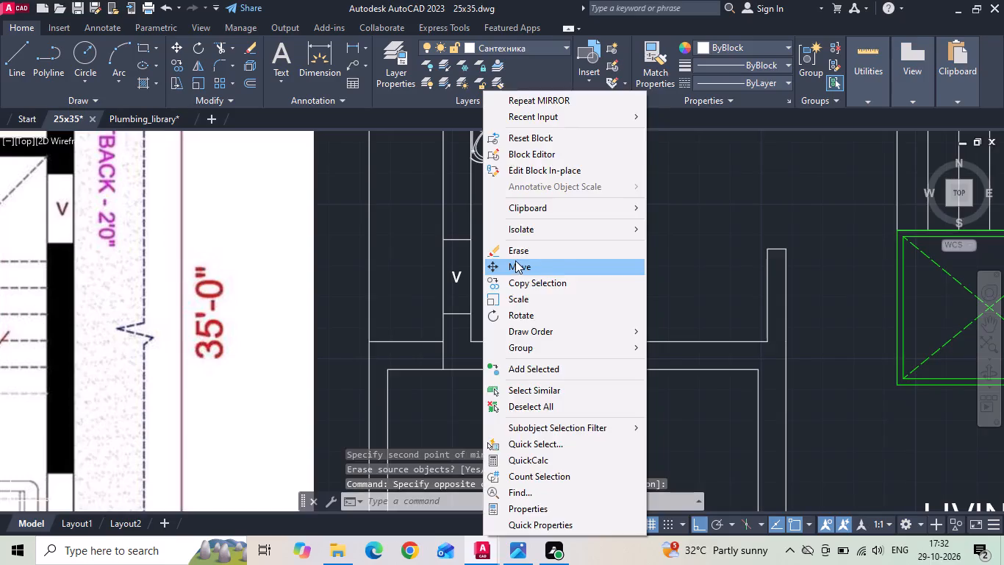
left_click(515, 260)
scroll(529, 325, "up", 1)
left_click(511, 292)
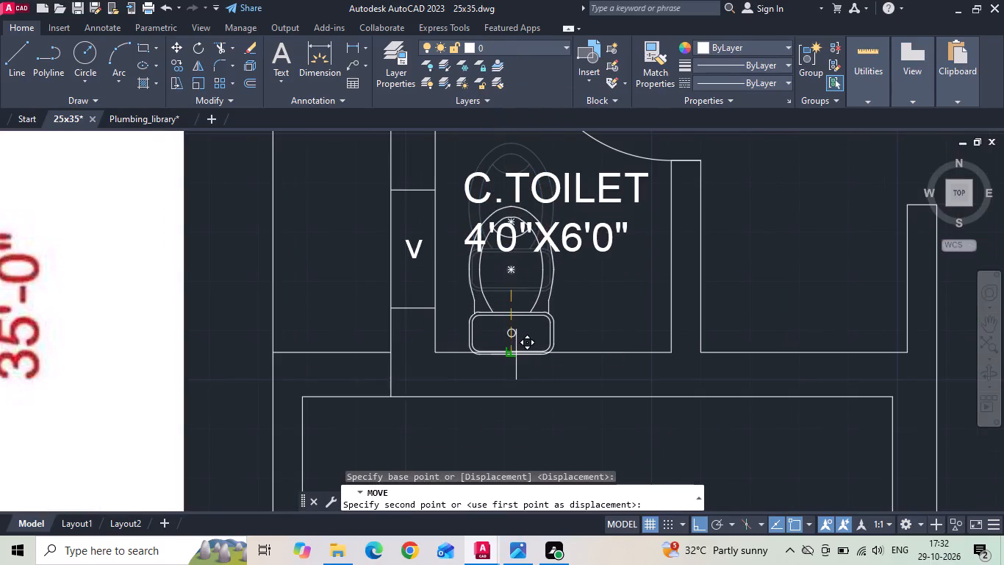
left_click(511, 350)
Scale the WC down slightly about the middle of its cistern's back edge, keeping it against the wall.
left_click(526, 315)
left_click(492, 320)
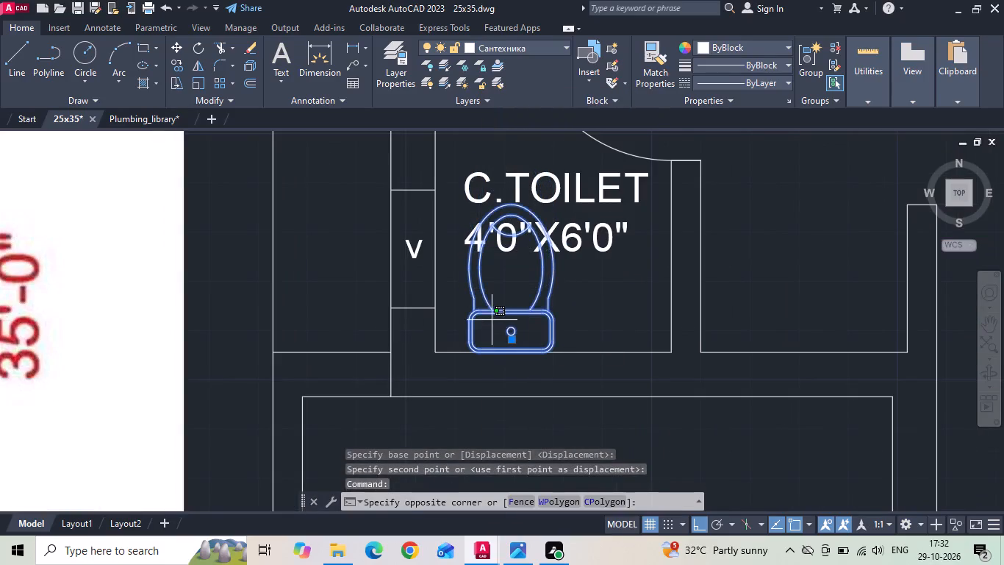
right_click(492, 320)
left_click(524, 300)
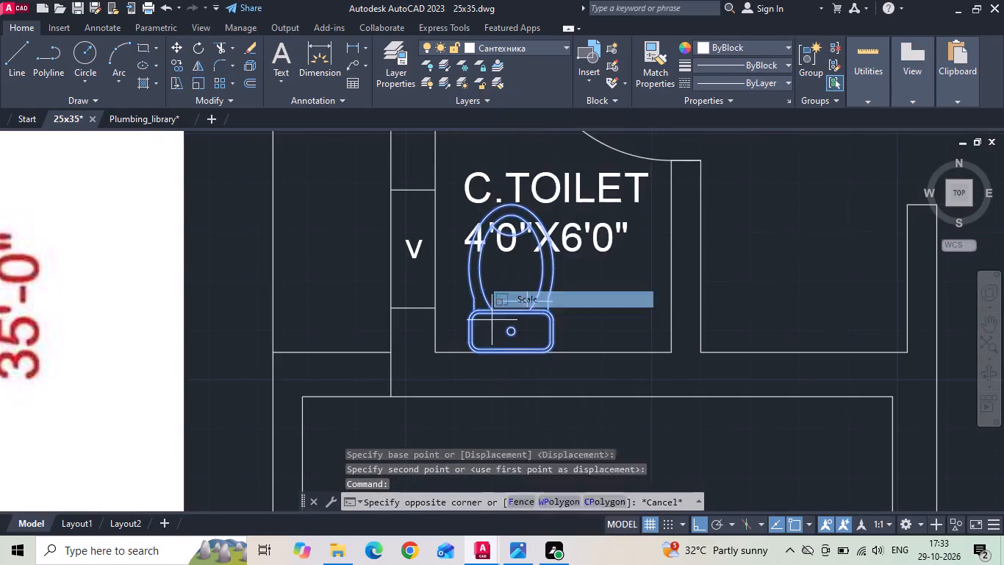
scroll(597, 305, "down", 3)
scroll(595, 311, "up", 1)
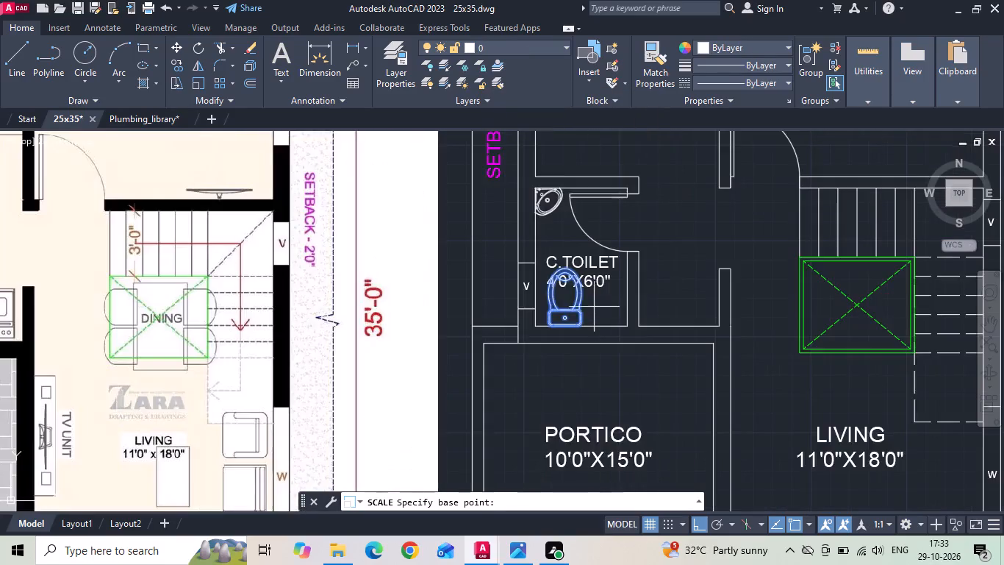
scroll(594, 305, "down", 1)
scroll(594, 305, "up", 3)
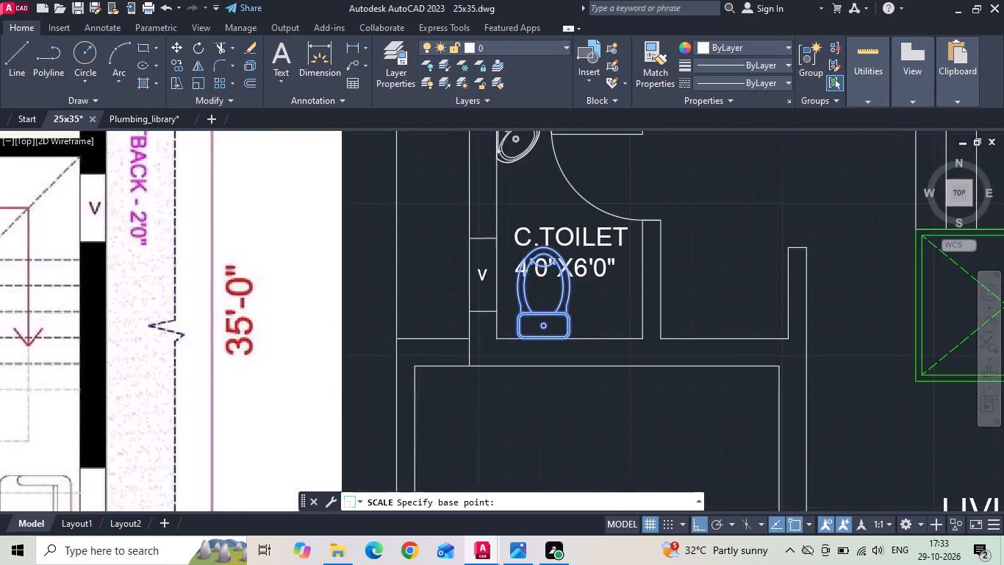
left_click(520, 349)
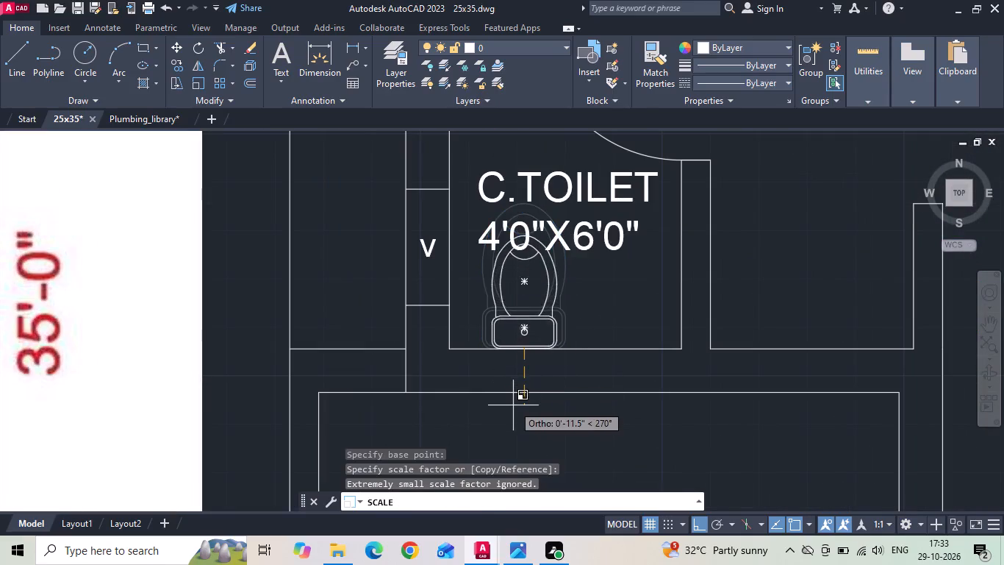
left_click(513, 410)
Move the C.TOILET label up about 5 inches to clear the WC, and shift it slightly towards the ventilator wall.
left_click(586, 252)
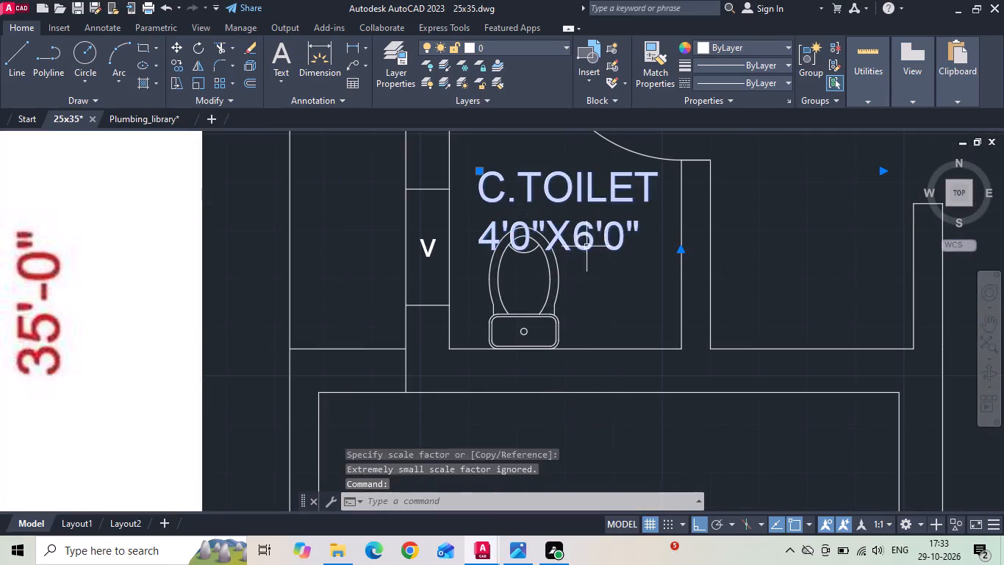
left_click(581, 232)
right_click(581, 232)
left_click(605, 271)
middle_click_drag(602, 281, 520, 373)
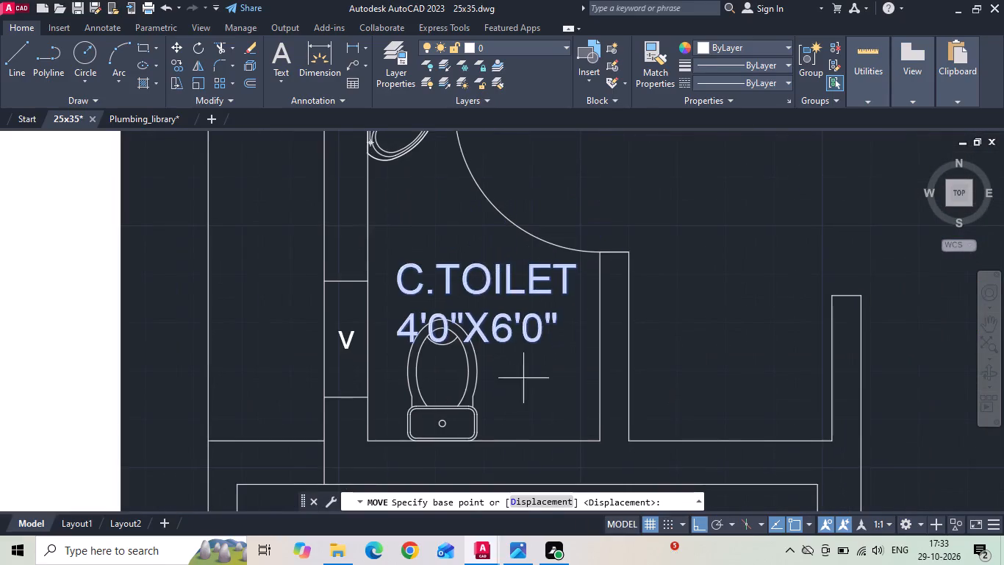
left_click(535, 386)
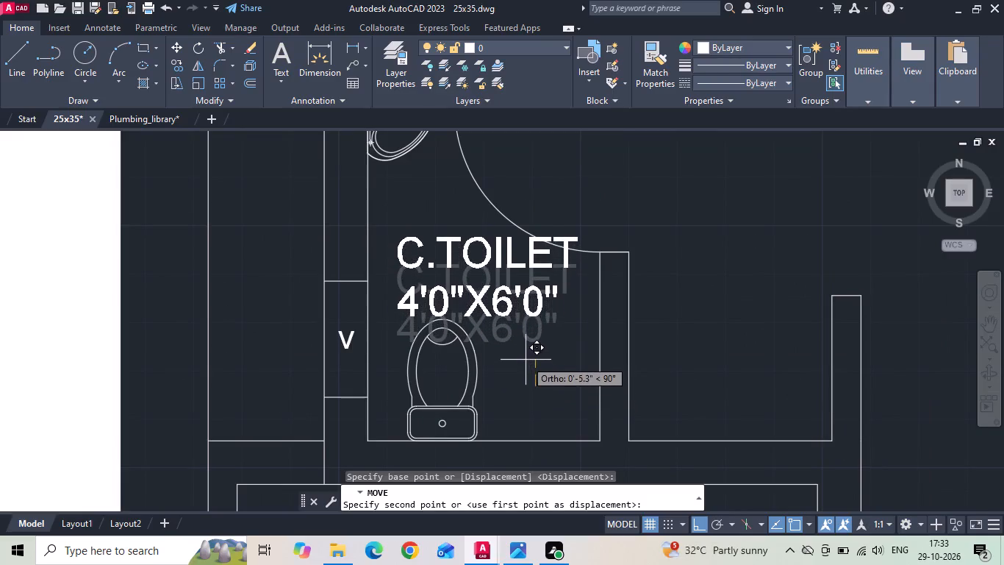
left_click(525, 359)
left_click(513, 313)
left_click(496, 294)
right_click(496, 294)
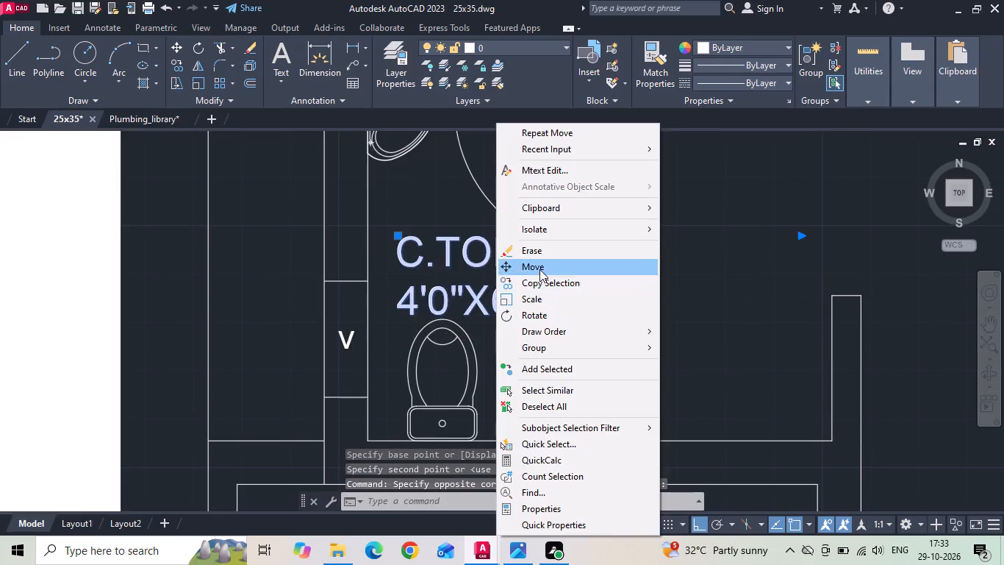
left_click(540, 268)
left_click(692, 270)
left_click(688, 270)
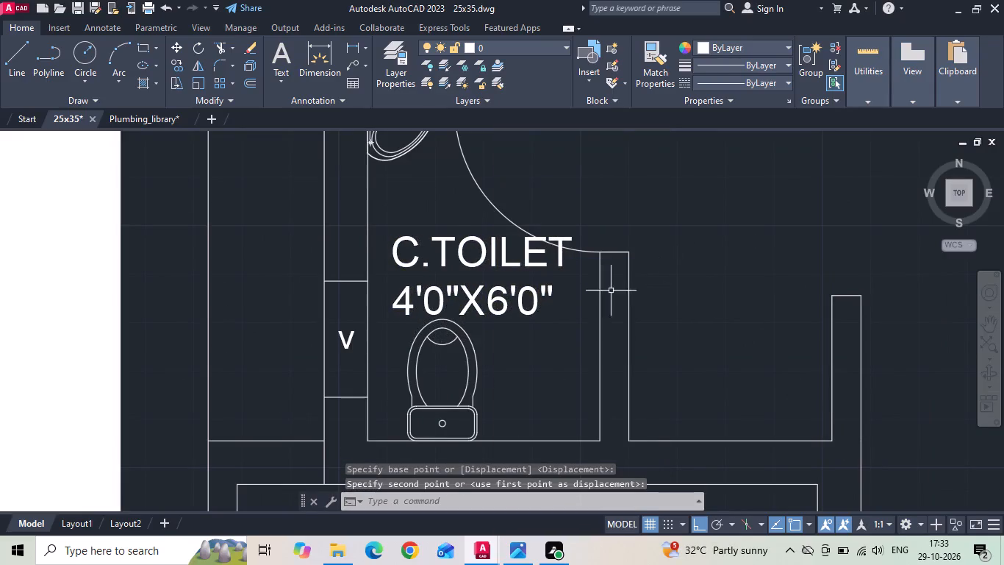
Check the reference plan's C-TOI fixtures and look through the plumbing library for a matching tap set.
scroll(523, 333, "down", 3)
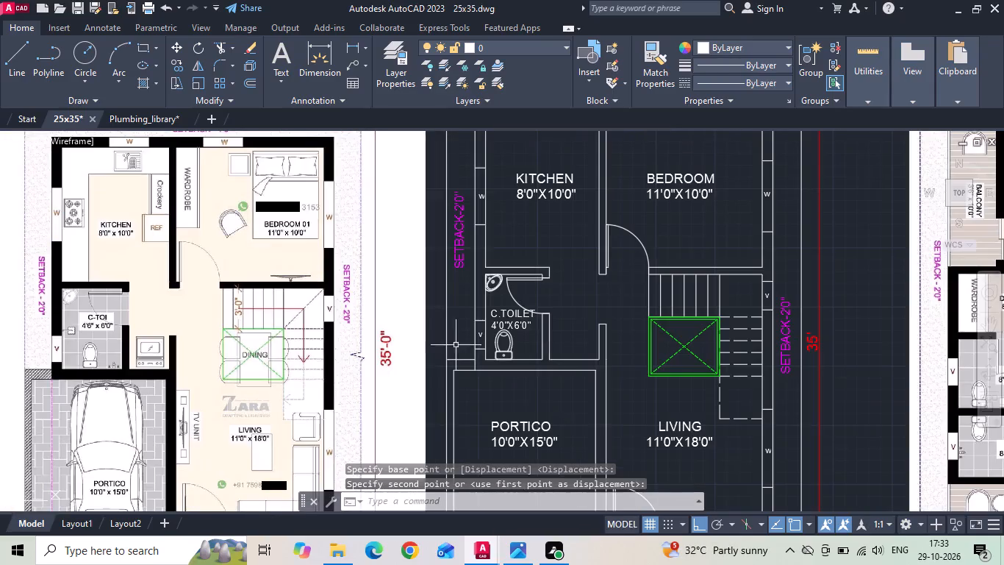
scroll(87, 364, "up", 3)
scroll(257, 356, "down", 2)
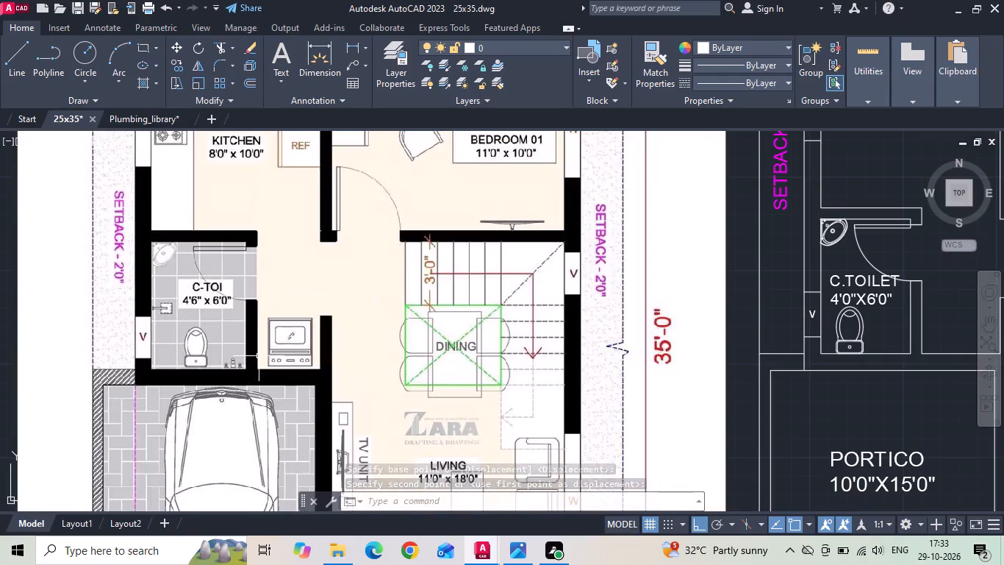
scroll(196, 335, "down", 1)
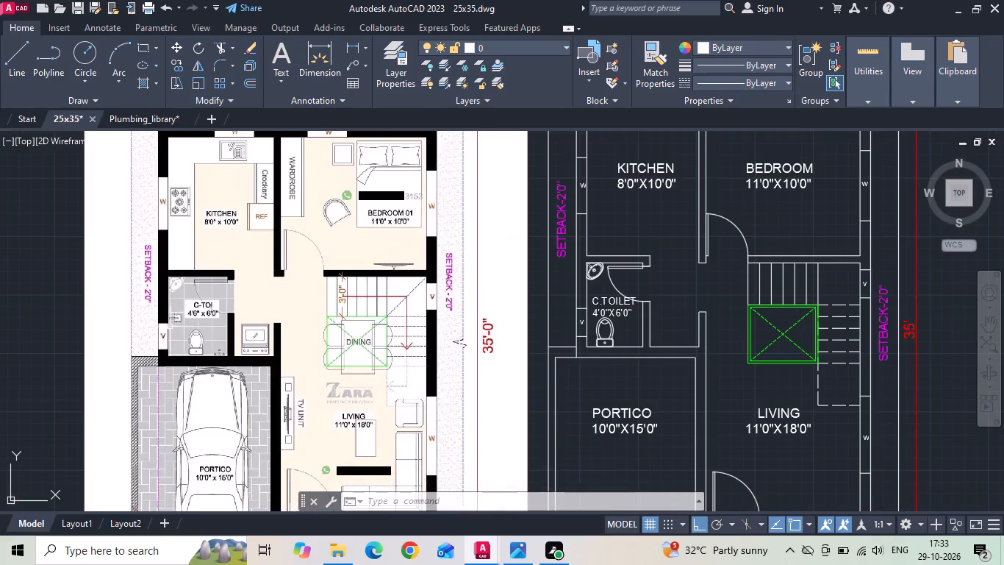
left_click(154, 119)
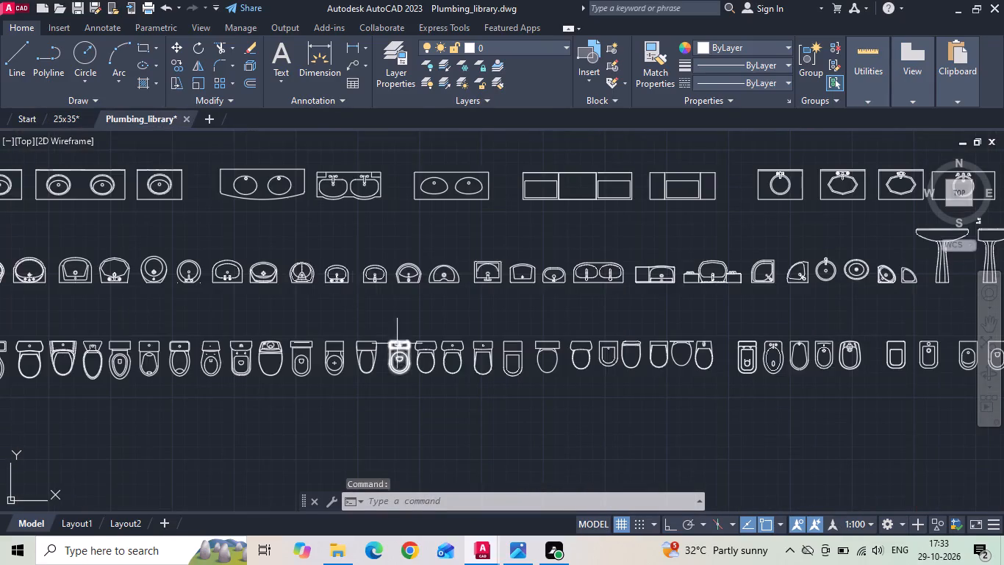
scroll(399, 349, "down", 2)
scroll(804, 290, "up", 2)
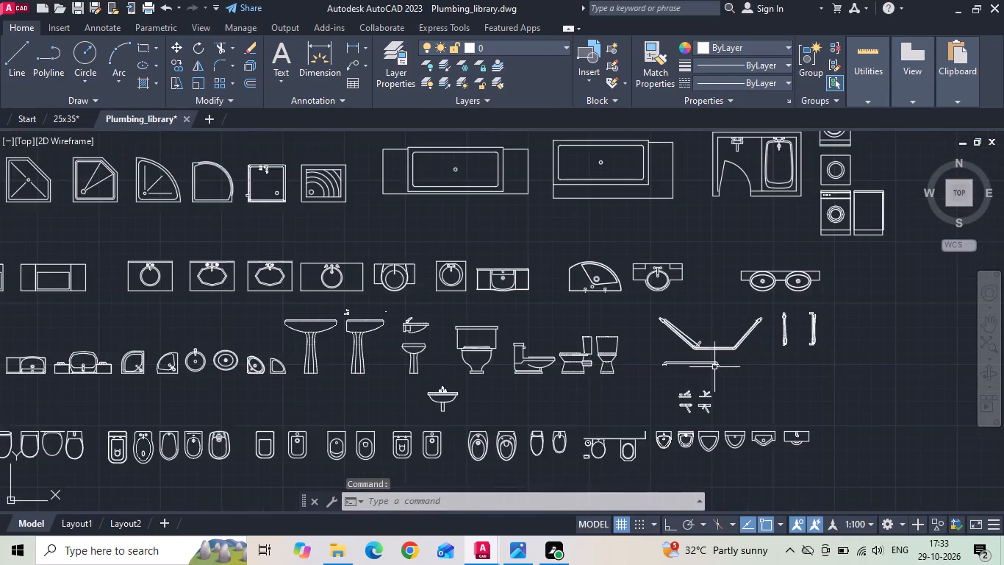
scroll(684, 409, "up", 2)
scroll(656, 320, "down", 1)
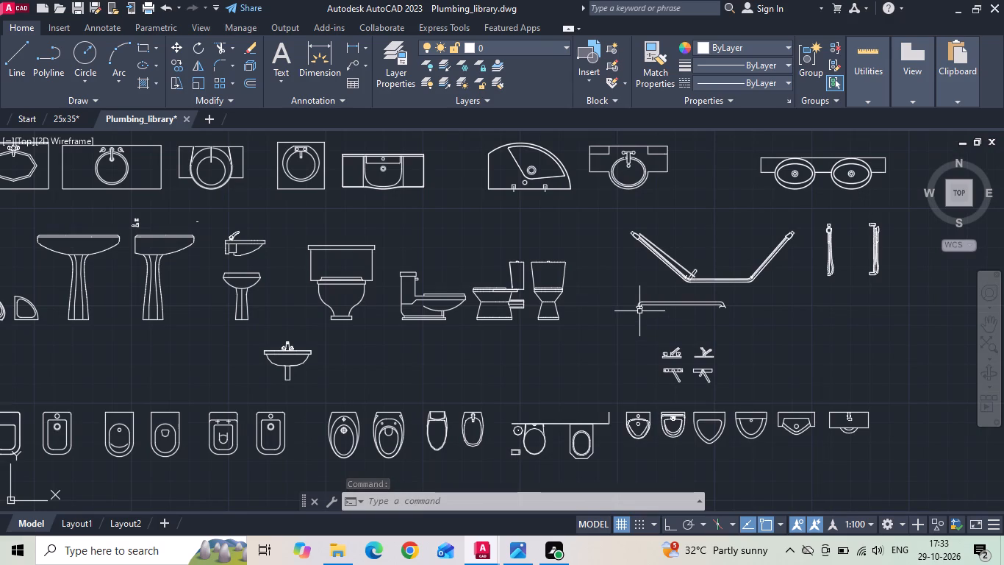
middle_click_drag(600, 249, 596, 421)
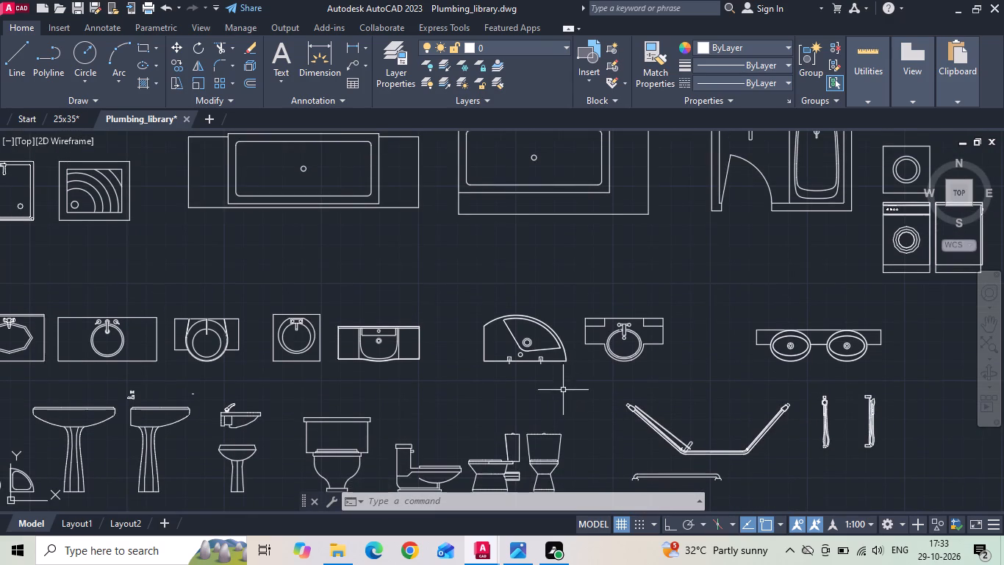
scroll(562, 408, "down", 1)
middle_click_drag(415, 324, 435, 437)
scroll(434, 363, "down", 1)
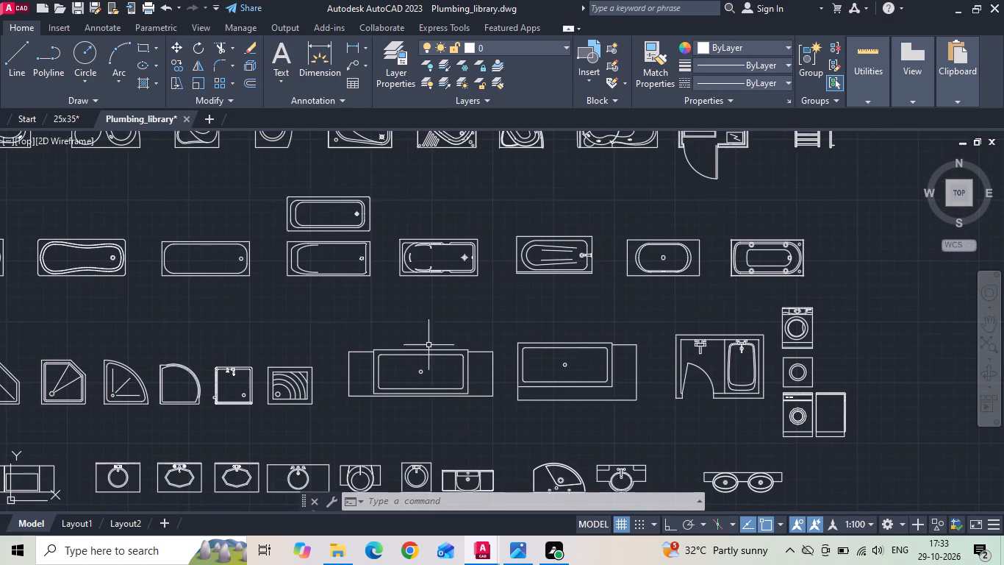
middle_click_drag(471, 270, 495, 372)
scroll(697, 269, "up", 2)
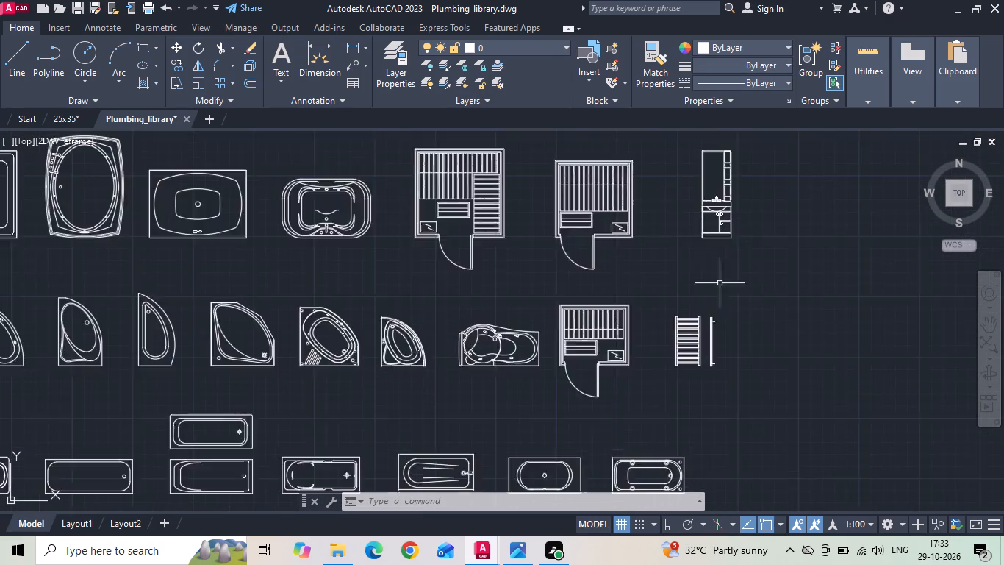
scroll(690, 308, "down", 3)
scroll(233, 419, "up", 1)
middle_click_drag(231, 416, 248, 363)
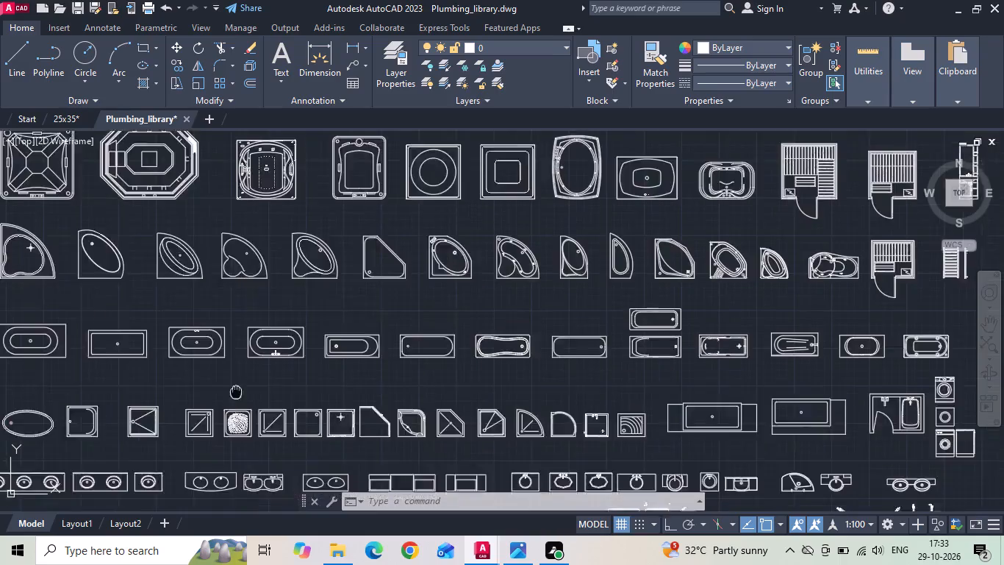
middle_click_drag(248, 363, 320, 231)
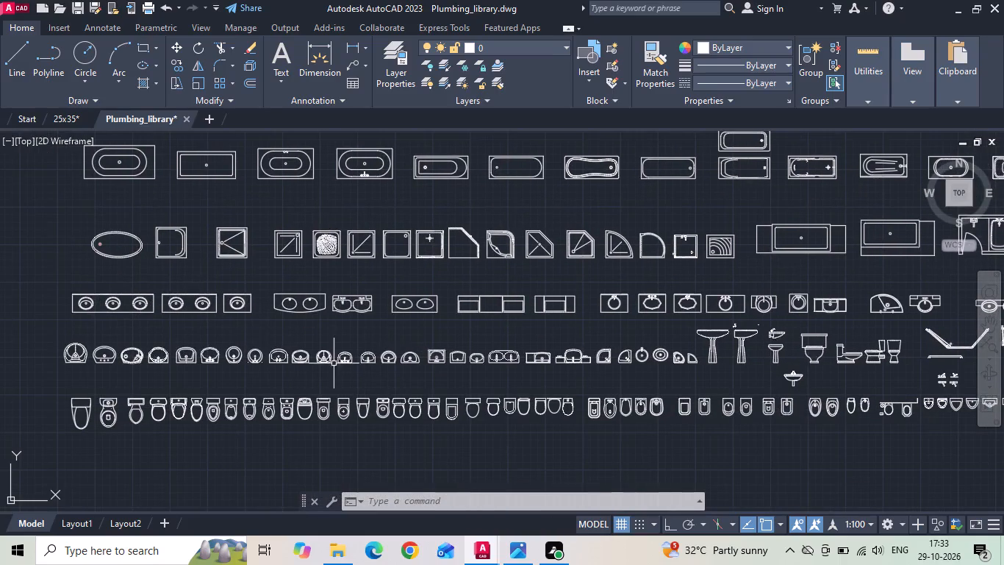
Open the 24x29'9 drawing from the INTERNSHIP folder 28102026 on the Desktop and examine its toilet fixtures.
left_click(70, 116)
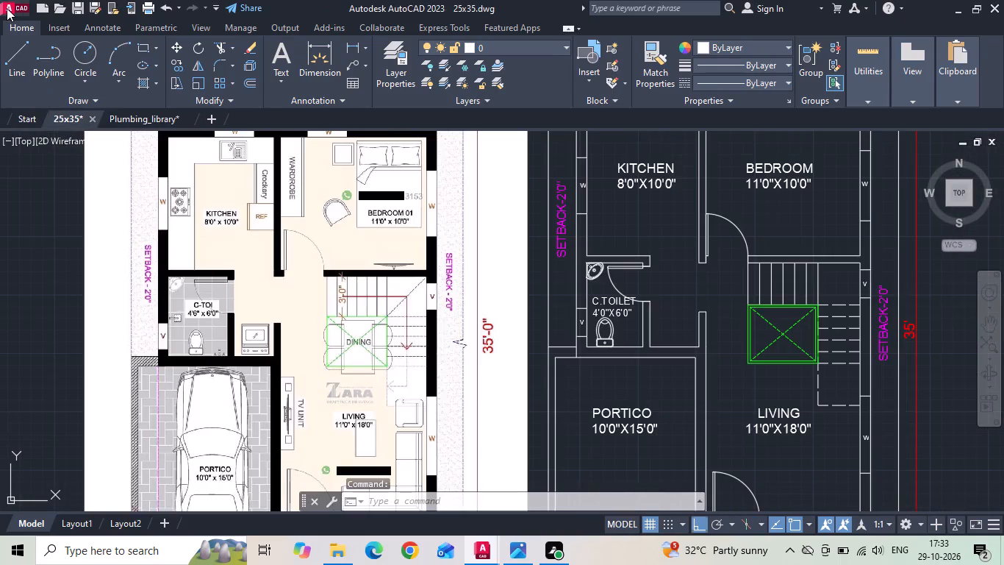
left_click(7, 8)
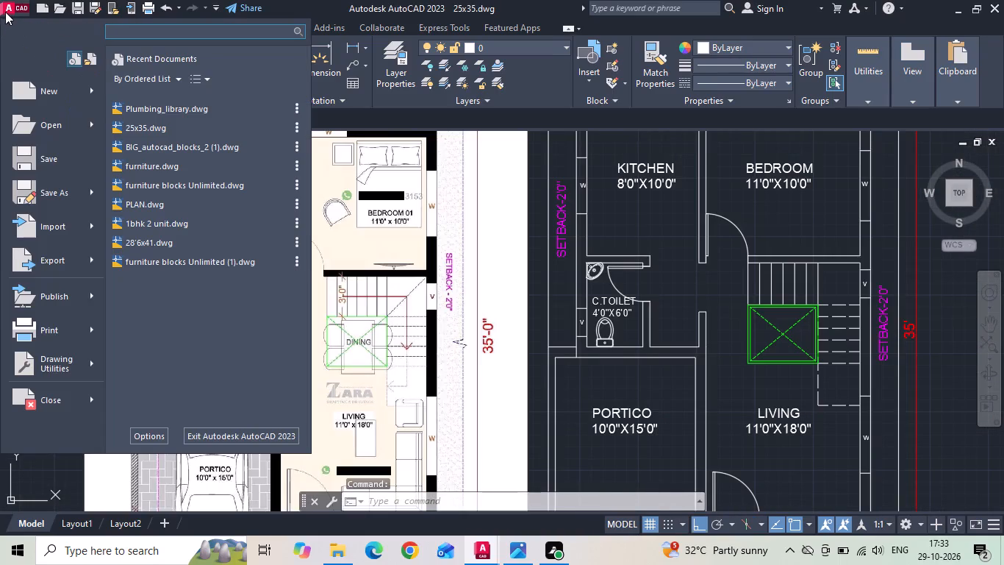
left_click(19, 131)
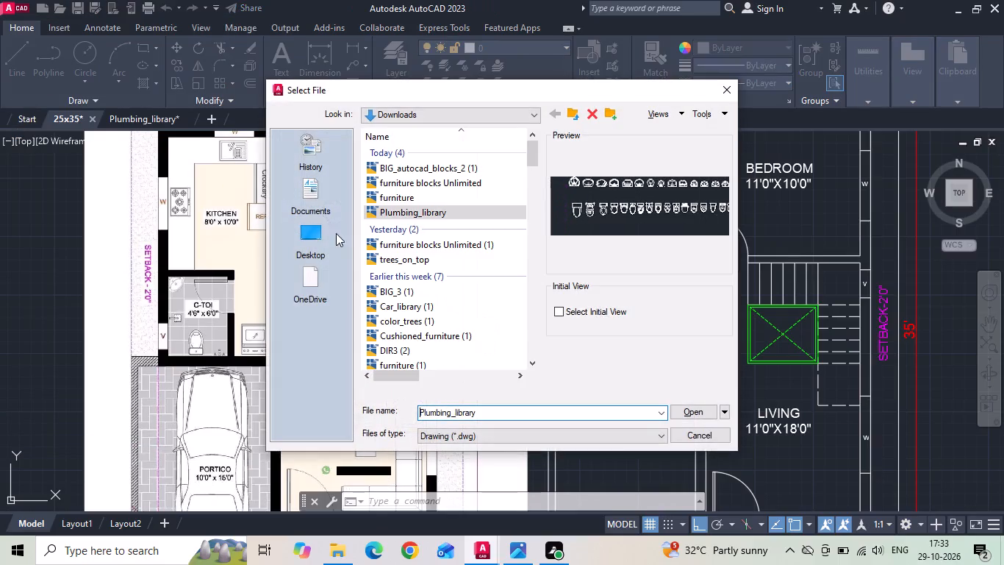
double_click(305, 246)
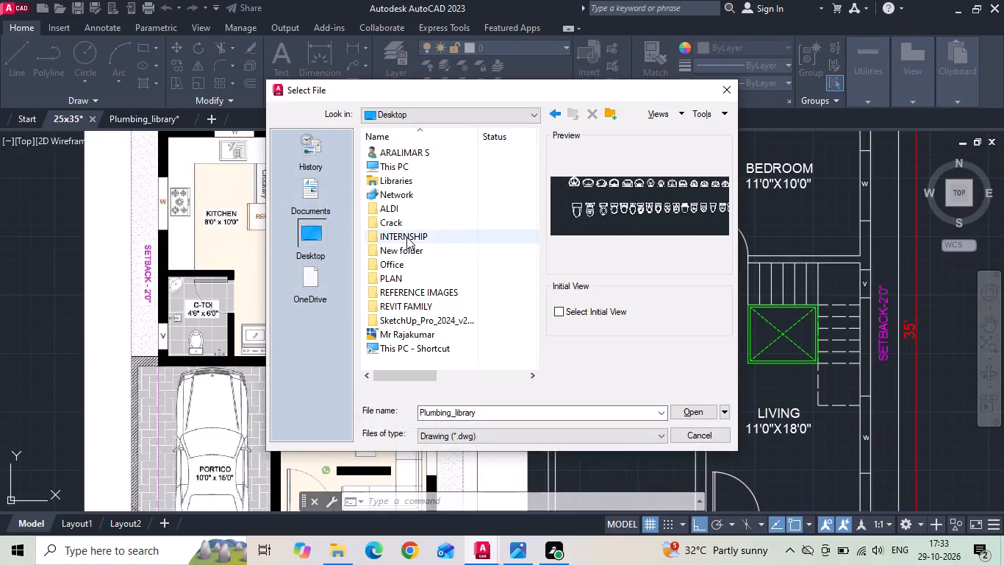
double_click(406, 237)
scroll(406, 237, "down", 4)
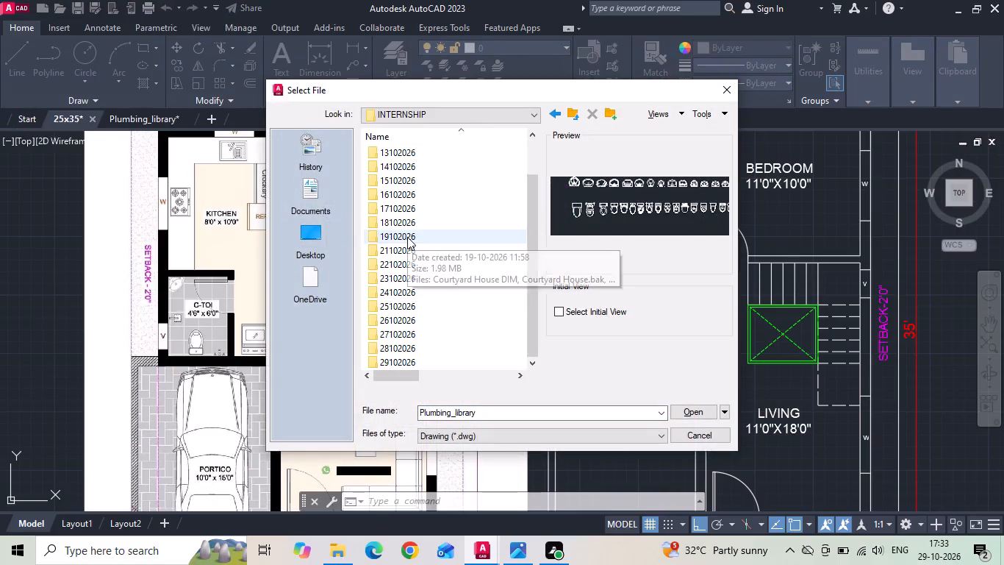
double_click(400, 352)
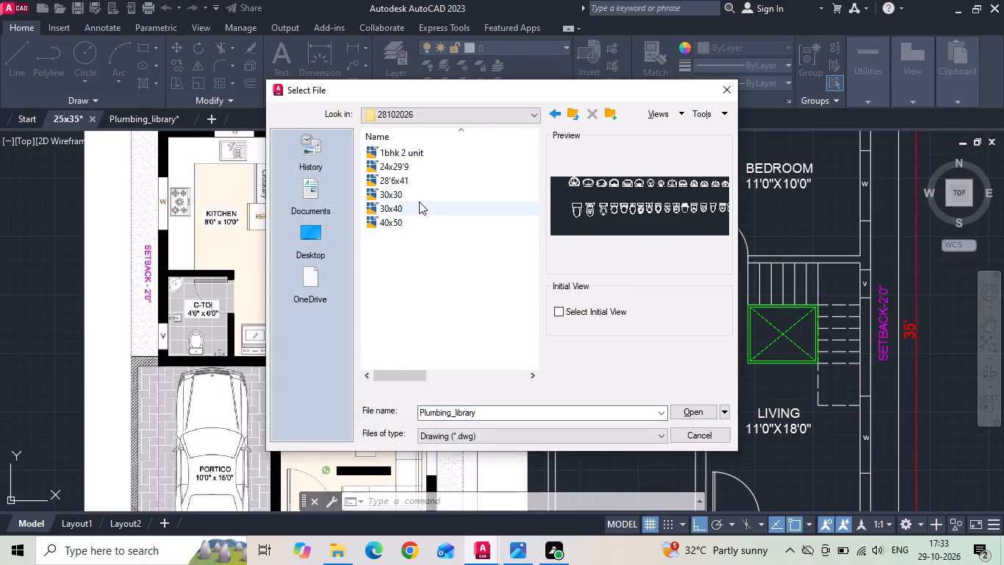
left_click(418, 168)
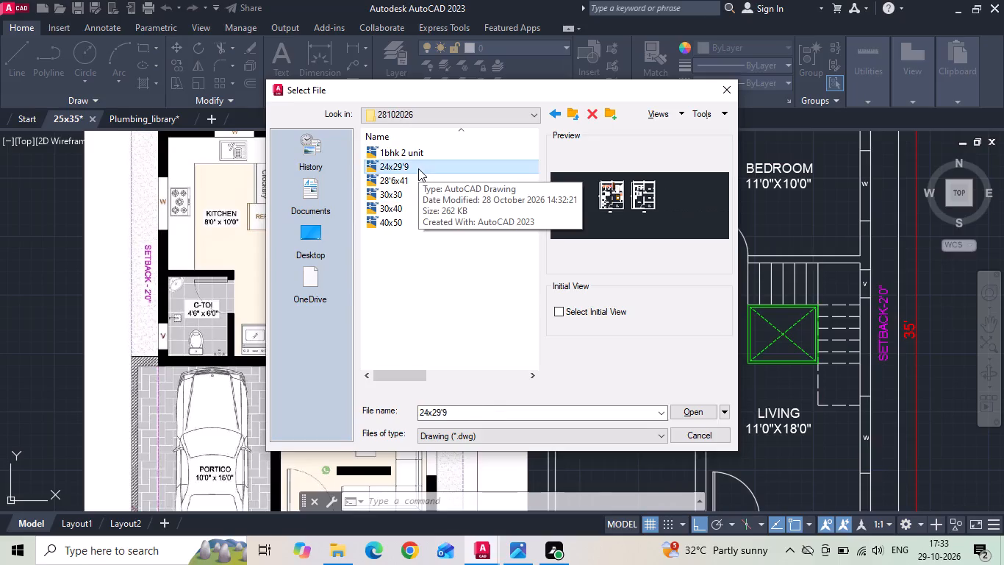
left_click(684, 411)
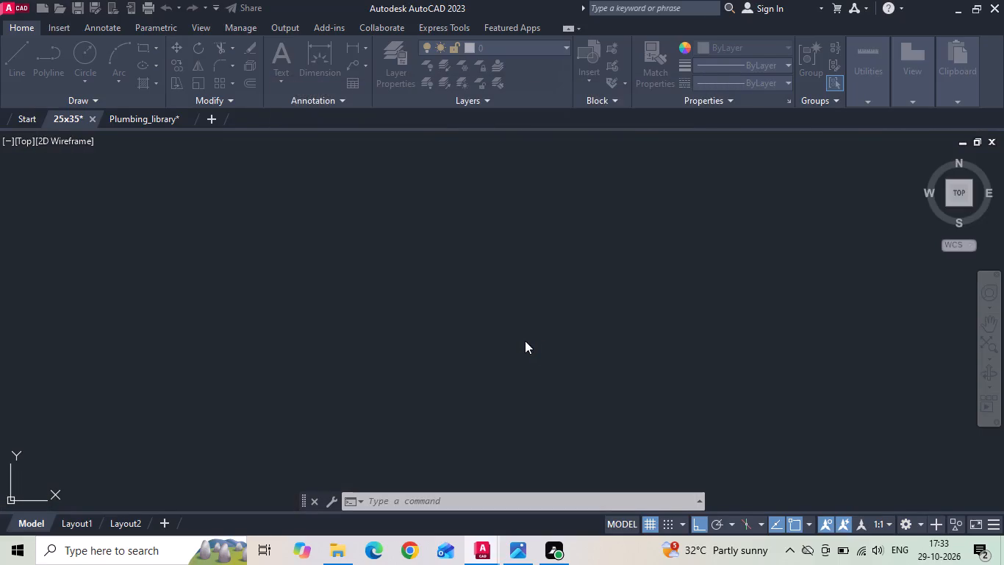
scroll(369, 269, "up", 2)
middle_click_drag(368, 310, 366, 402)
Open the 28'6x41 drawing from the 28102026 folder.
left_click(8, 4)
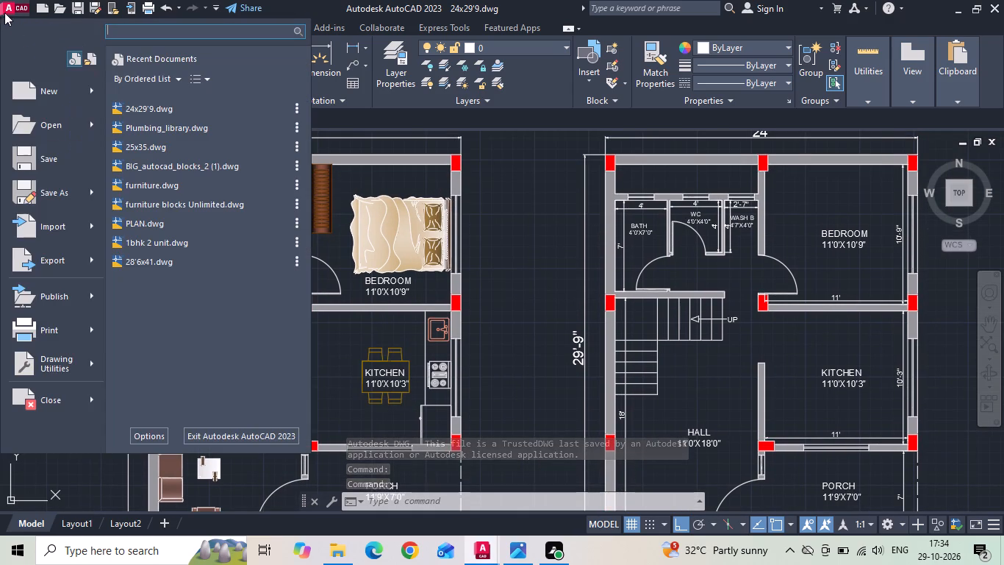
left_click(137, 102)
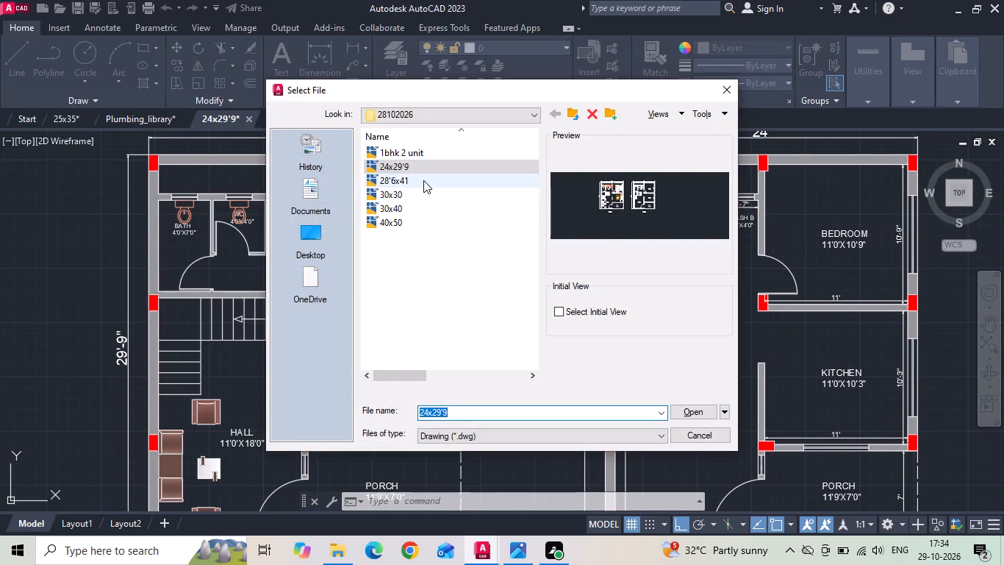
left_click(423, 180)
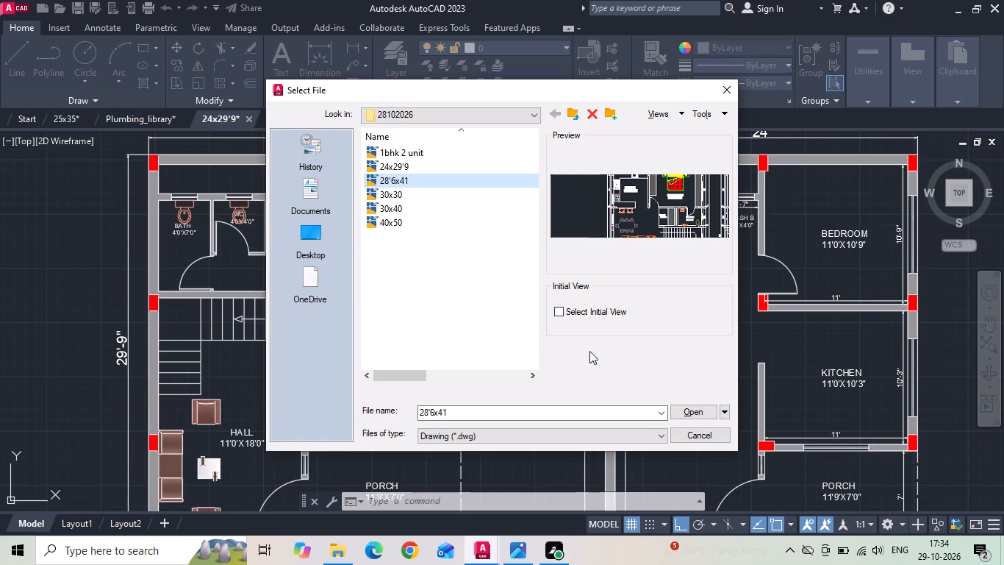
left_click(689, 410)
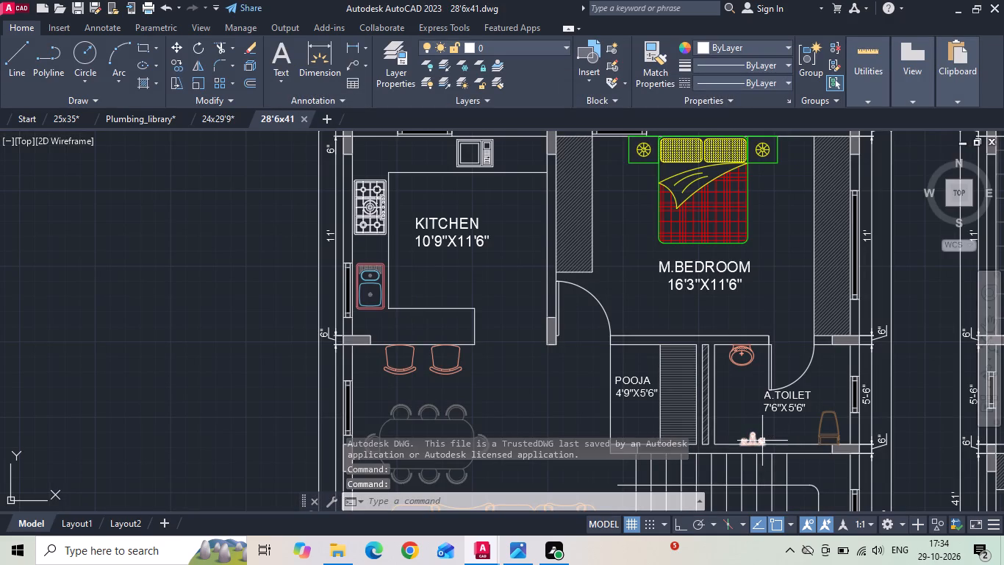
Copy the tap set from A.TOILET in the 28'6x41 drawing and paste it beside the WC in the 25x35 drawing's C.TOILET.
left_click(762, 440)
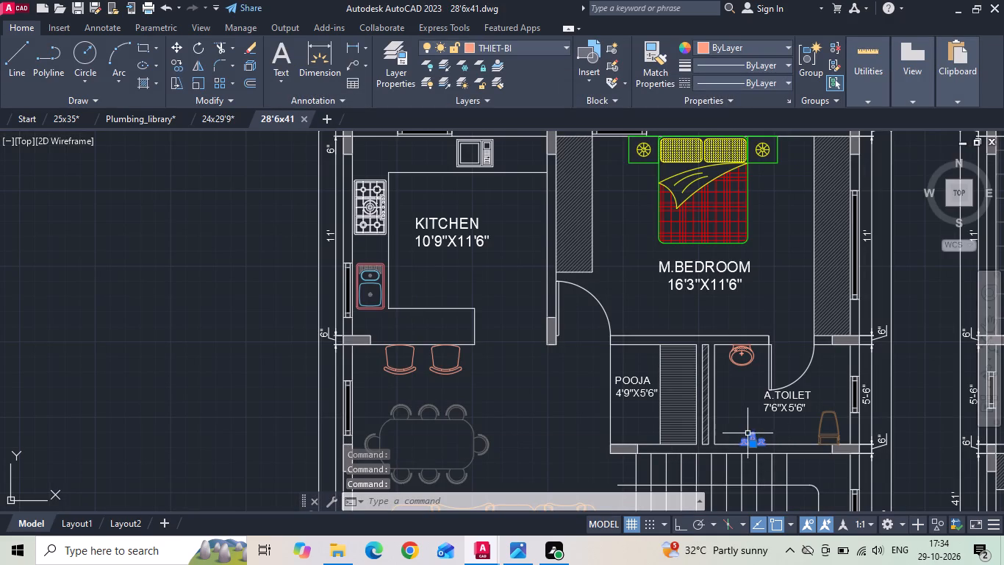
key("ctrl+c")
left_click(60, 121)
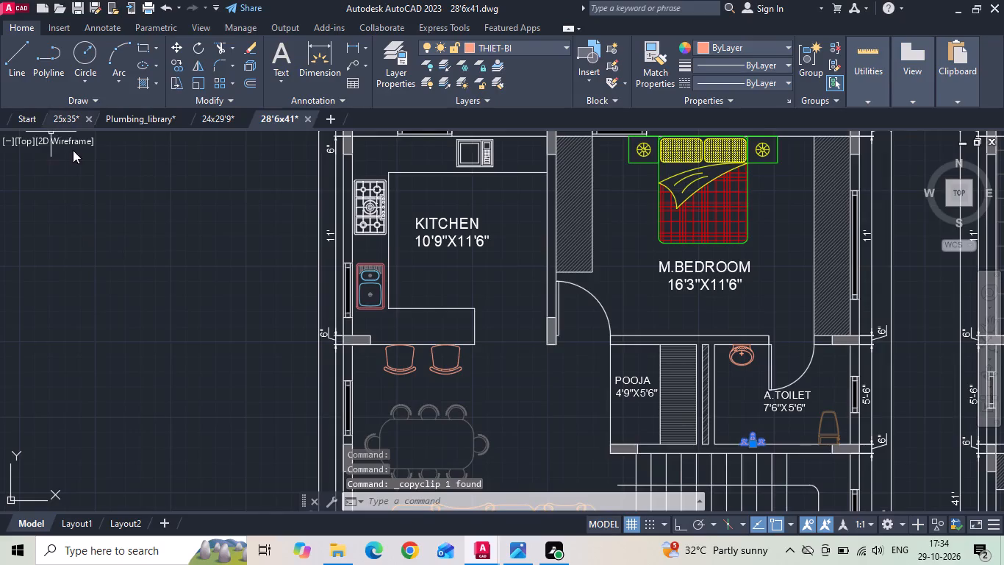
key("ctrl+v")
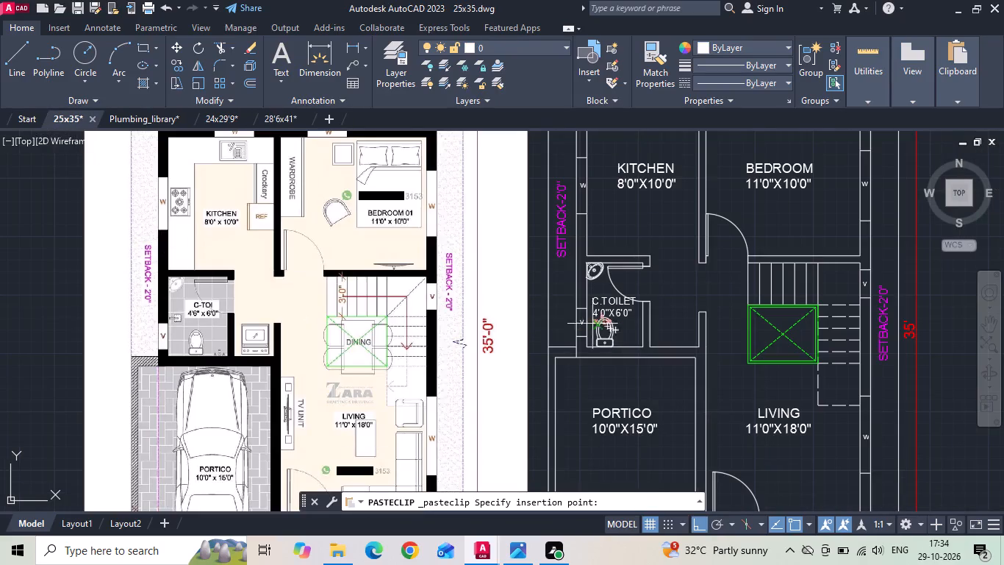
scroll(639, 328, "up", 3)
left_click(552, 365)
scroll(598, 308, "down", 3)
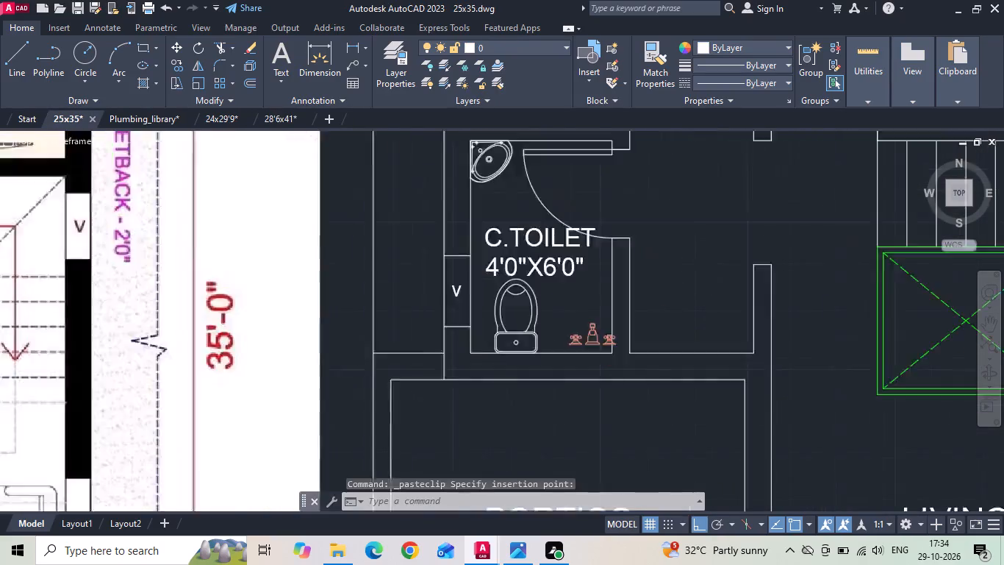
Move the tap set straight down until its base rests on the inner face of the C.TOILET wall beside PORTICO.
scroll(592, 333, "up", 4)
left_click(528, 304)
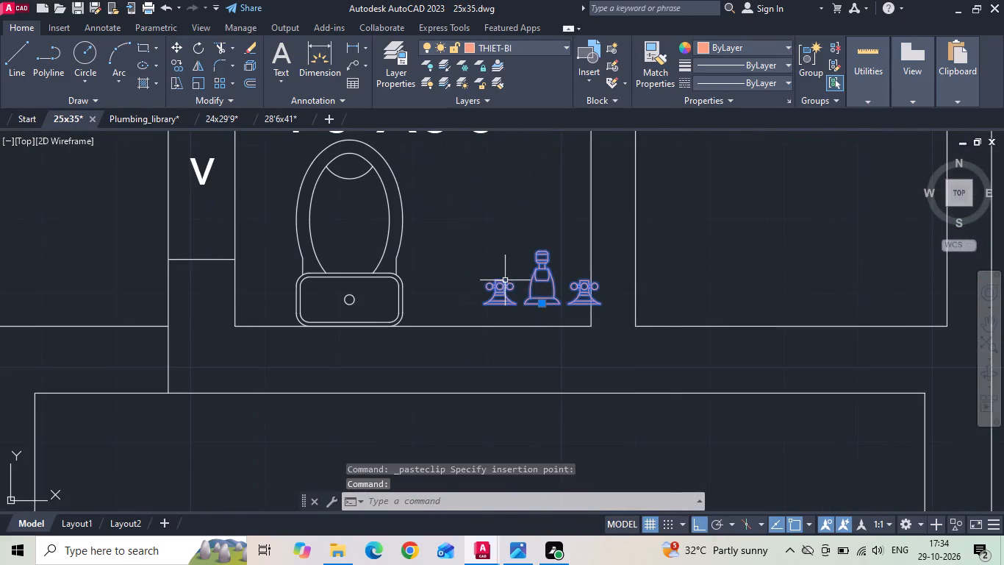
right_click(504, 280)
left_click(539, 266)
left_click(544, 308)
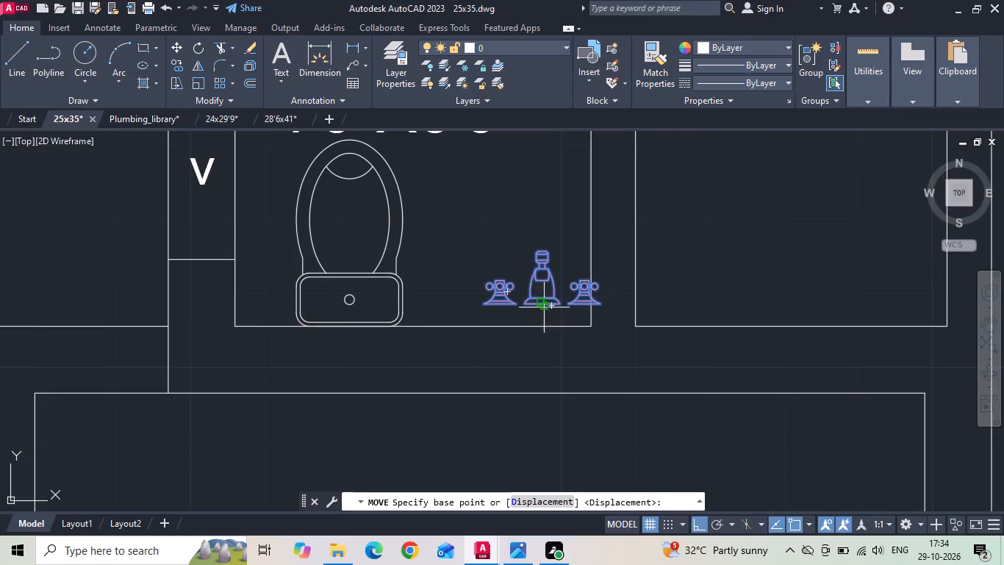
left_click(532, 323)
scroll(615, 282, "down", 3)
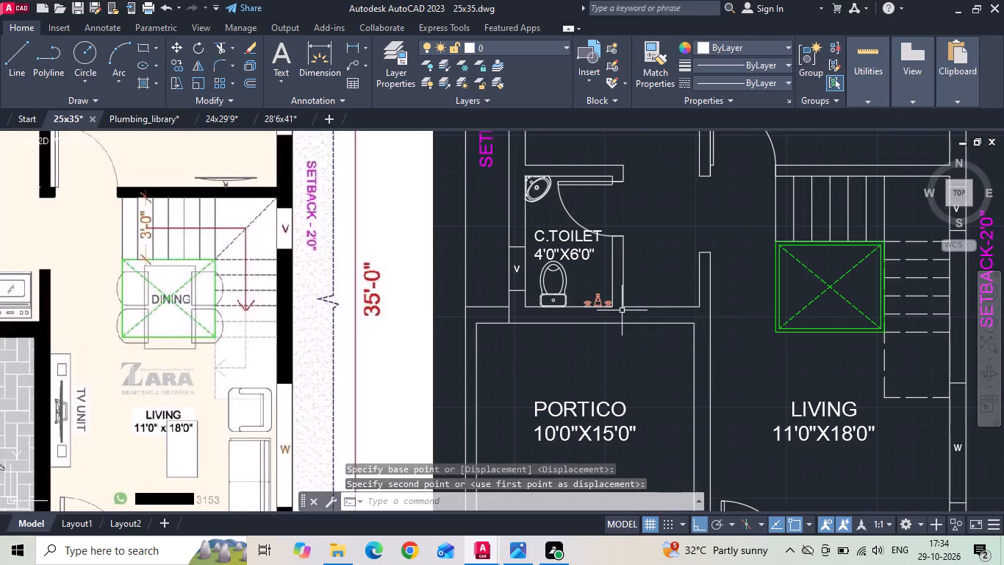
middle_click_drag(588, 347, 640, 338)
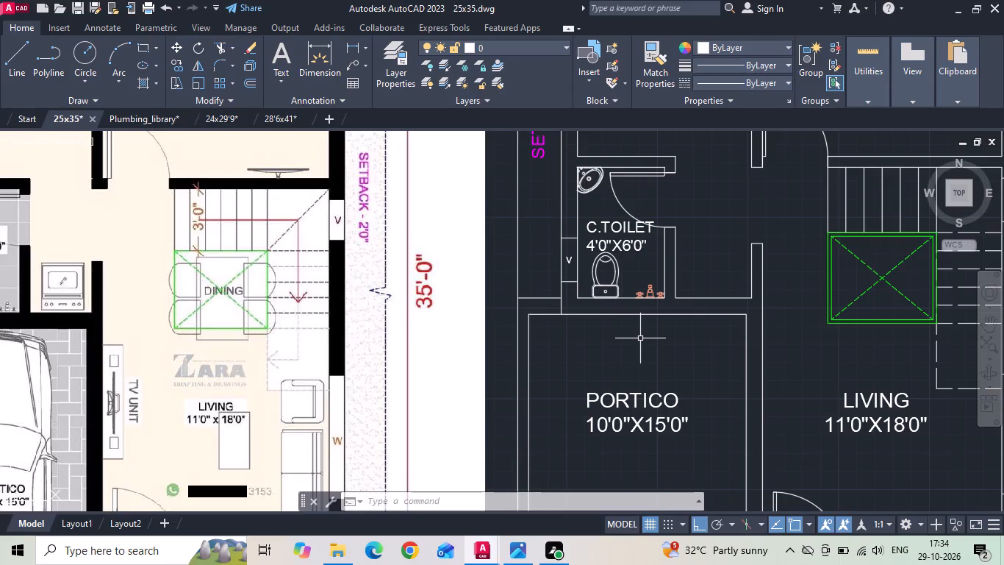
Scale the tap set down about the middle of its base, keeping it against the C.TOILET wall.
scroll(639, 338, "down", 1)
scroll(639, 338, "up", 2)
scroll(665, 256, "up", 3)
left_click_drag(634, 266, 619, 285)
left_click(573, 301)
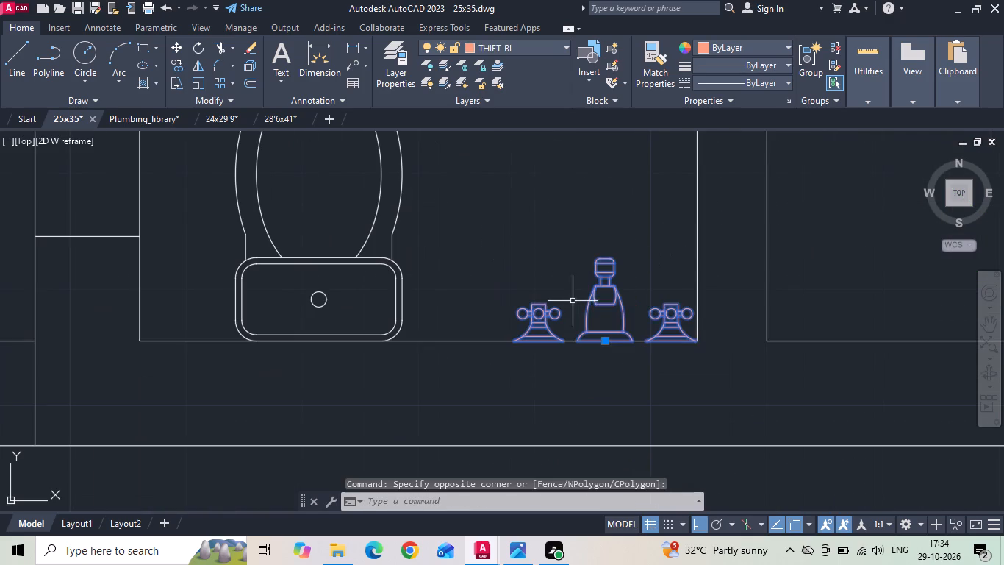
right_click(572, 301)
left_click(598, 297)
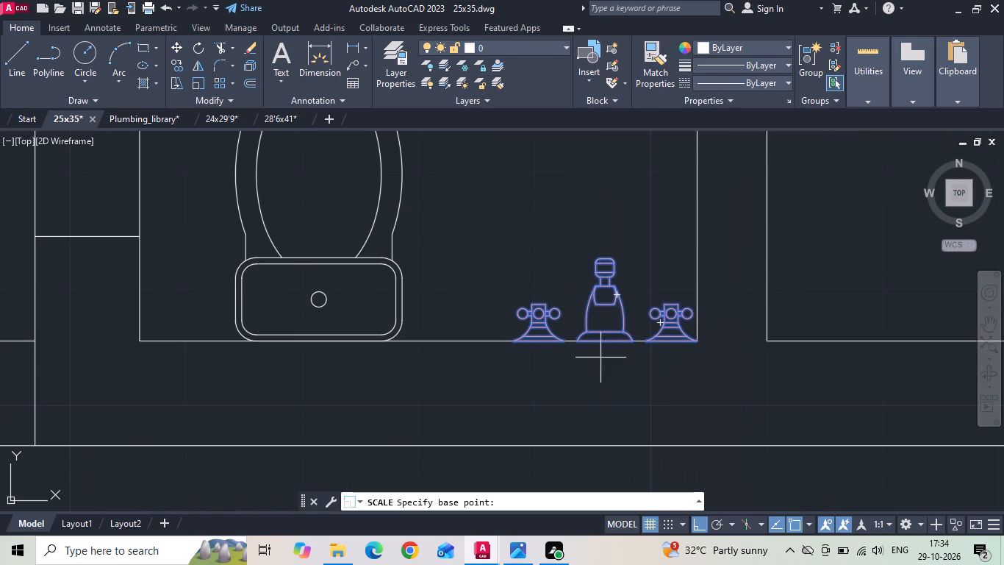
left_click(603, 343)
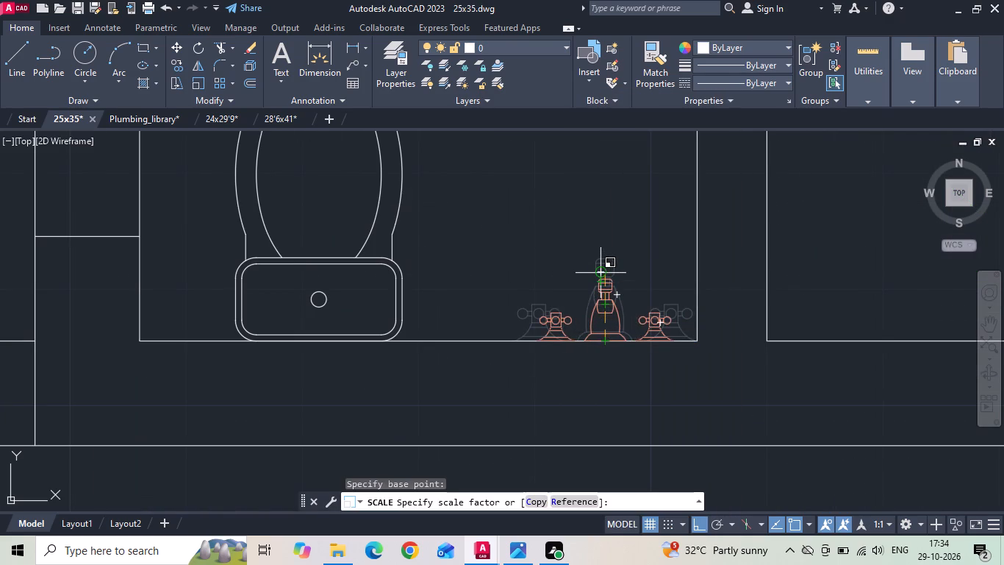
left_click(599, 282)
scroll(647, 282, "down", 3)
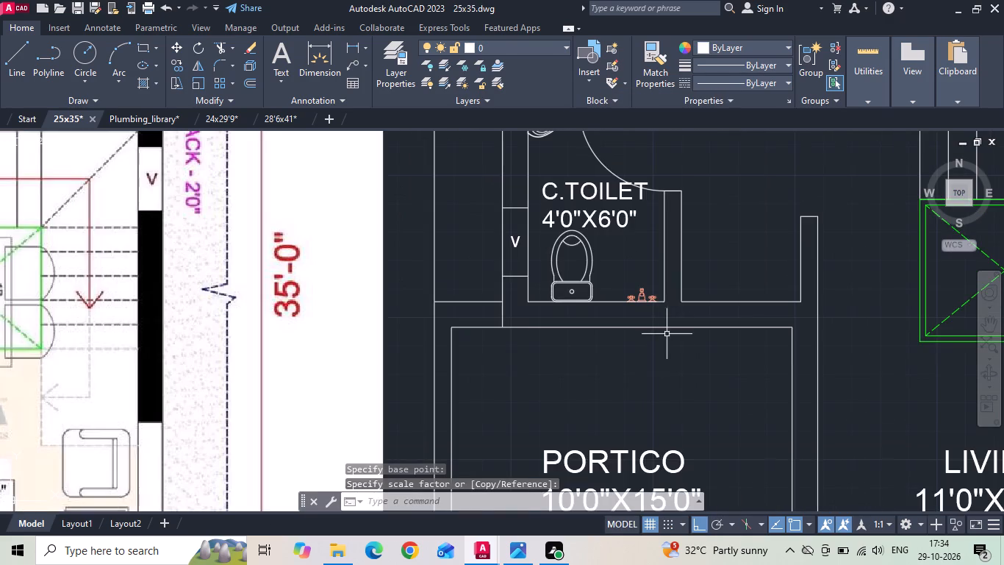
Scale the C.TOILET tap set up slightly about the middle of its base, keeping it against the wall beside PORTICO.
scroll(657, 350, "down", 1)
middle_click_drag(634, 358, 635, 358)
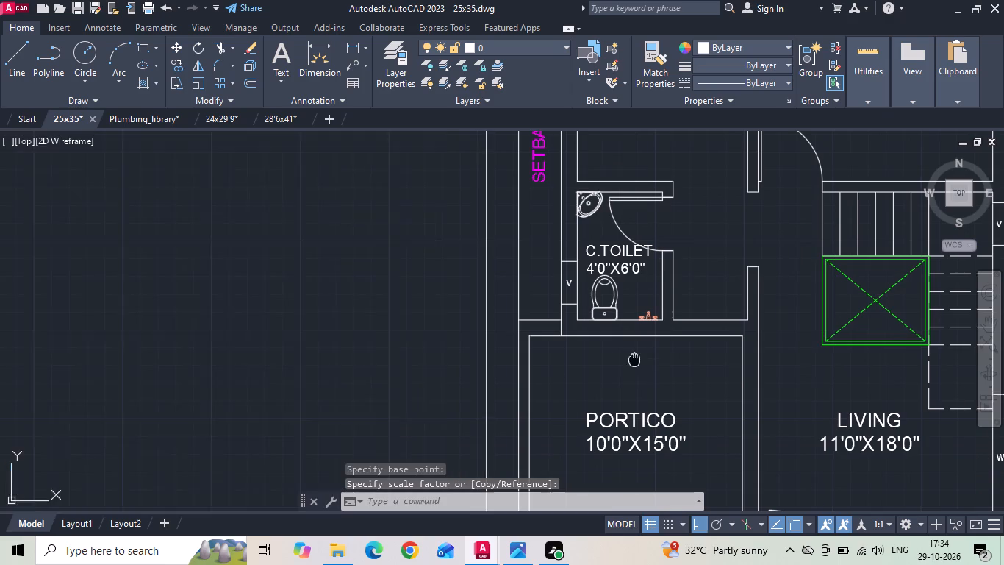
middle_click_drag(635, 358, 694, 358)
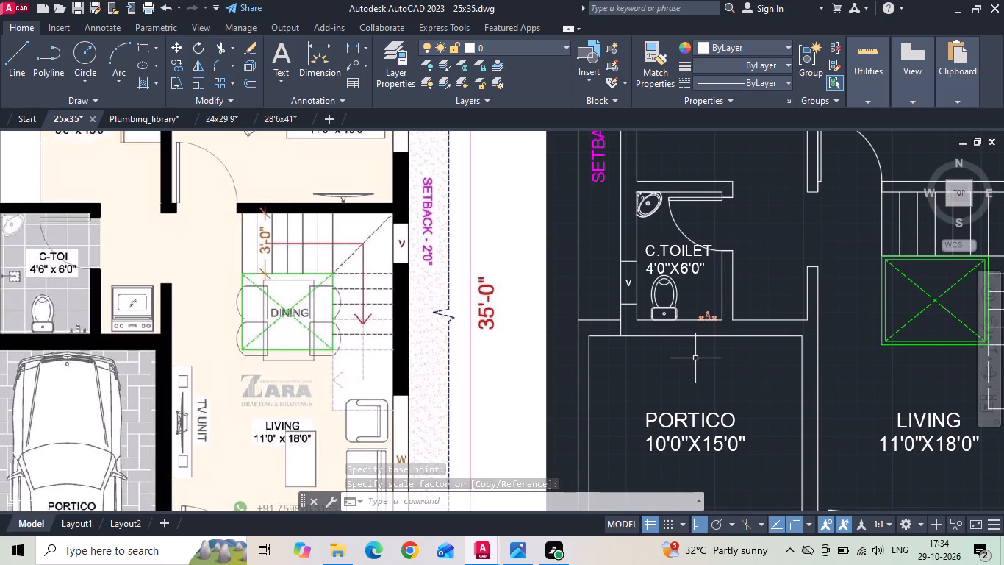
scroll(726, 277, "up", 4)
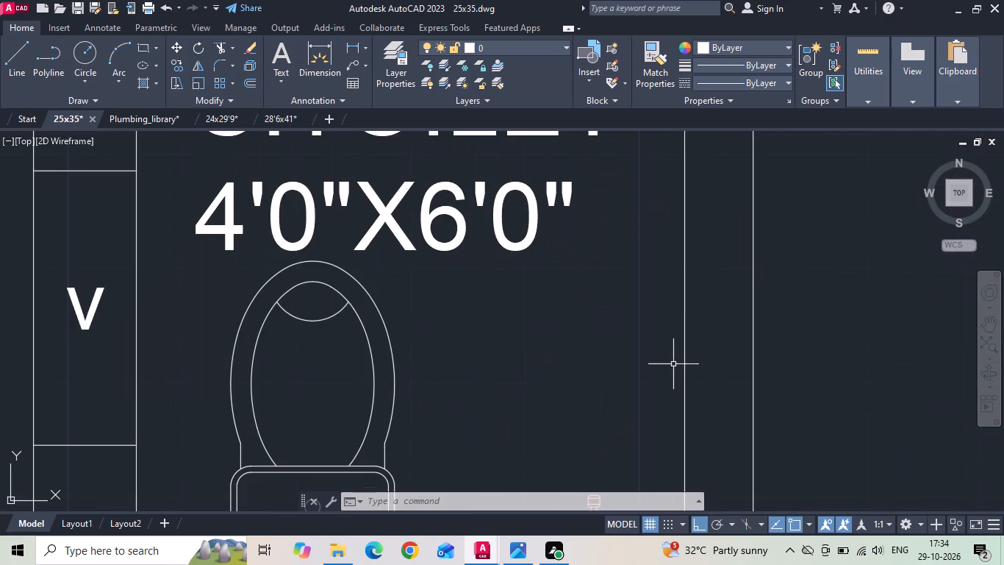
middle_click_drag(600, 330, 508, 153)
left_click(509, 331)
left_click(424, 334)
right_click(423, 334)
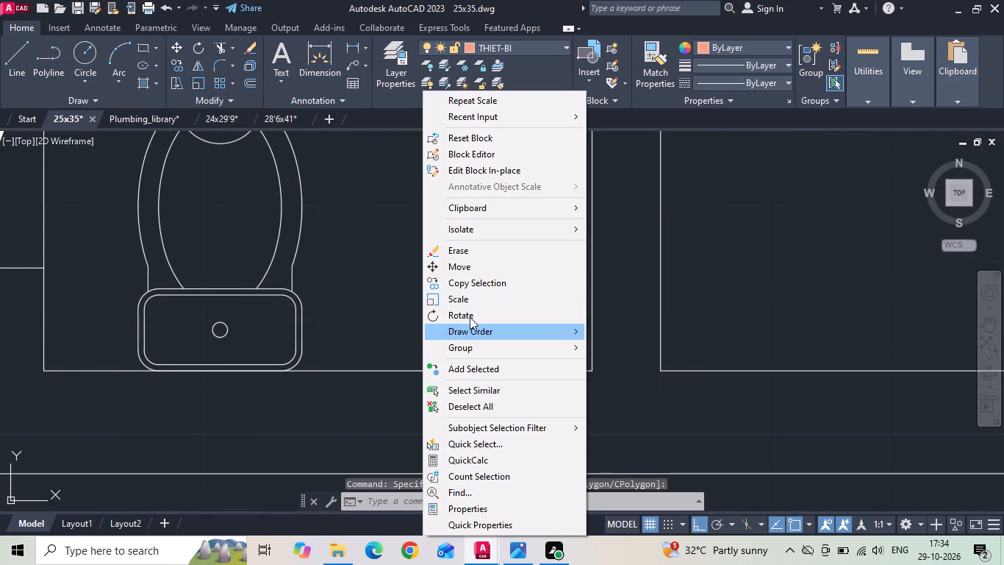
left_click_drag(467, 297, 467, 306)
left_click(499, 372)
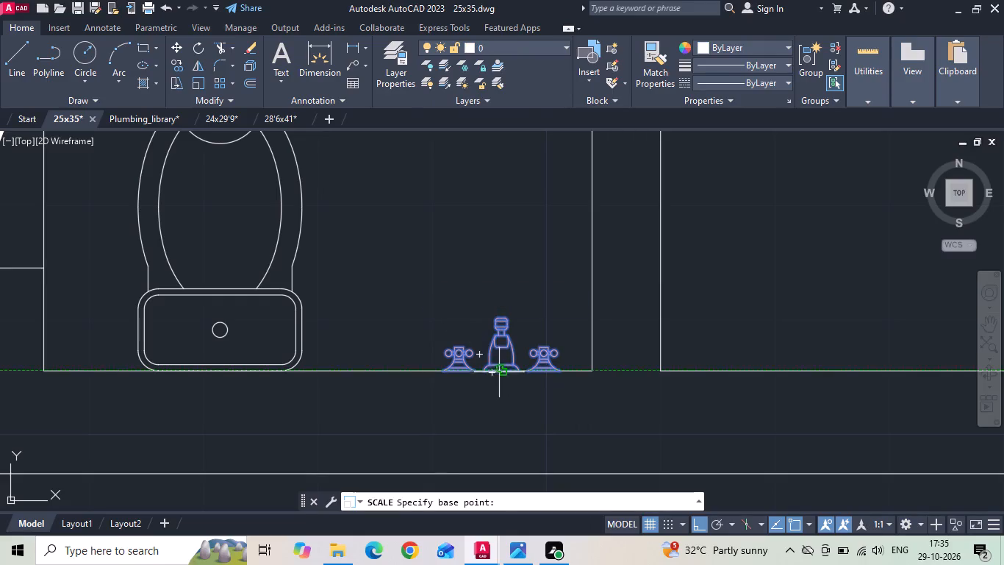
left_click(509, 298)
Move the tap set along the C.TOILET wall until its outer base end meets the inner corner away from the WC.
scroll(648, 291, "down", 4)
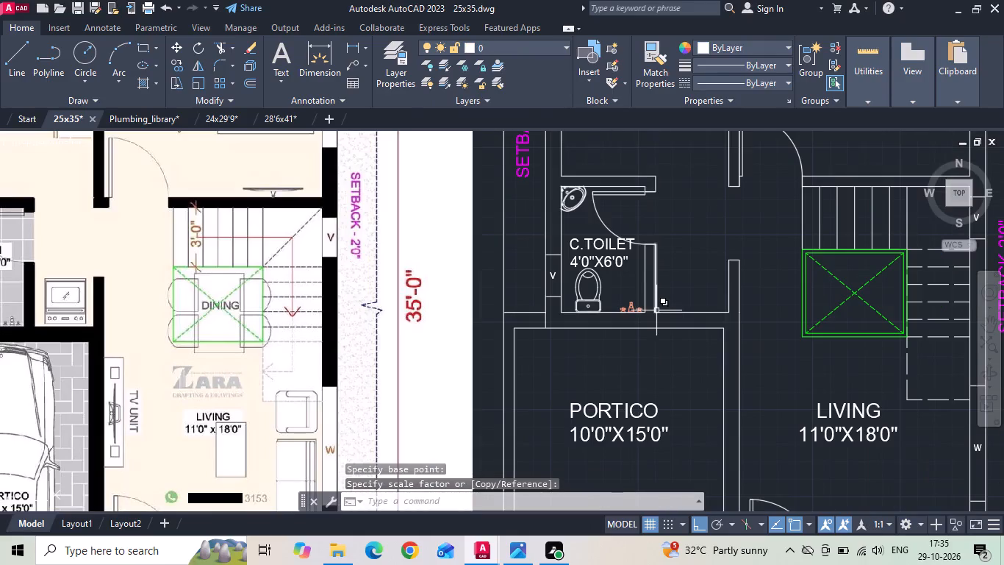
scroll(641, 314, "up", 4)
left_click(568, 264)
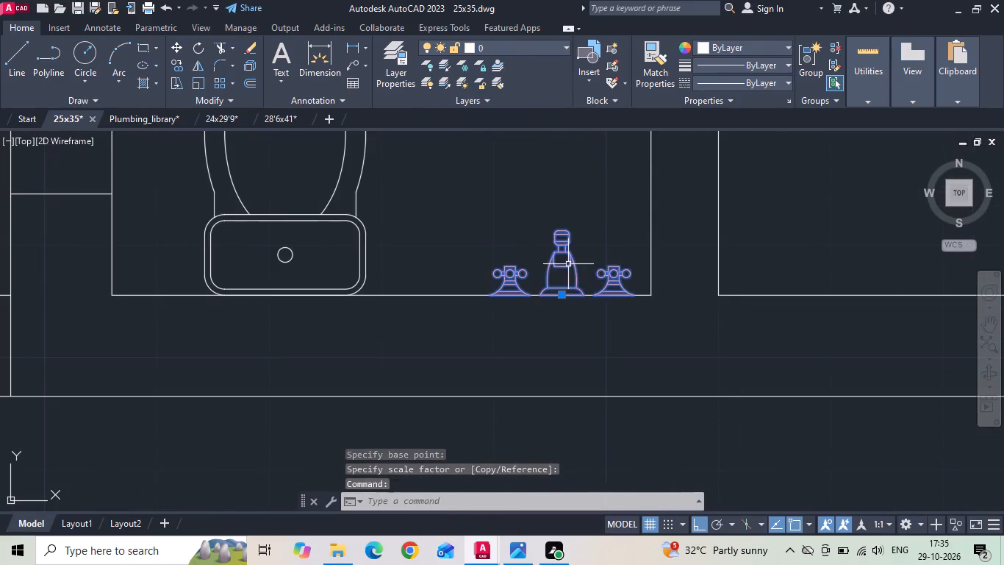
right_click(568, 264)
left_click(597, 271)
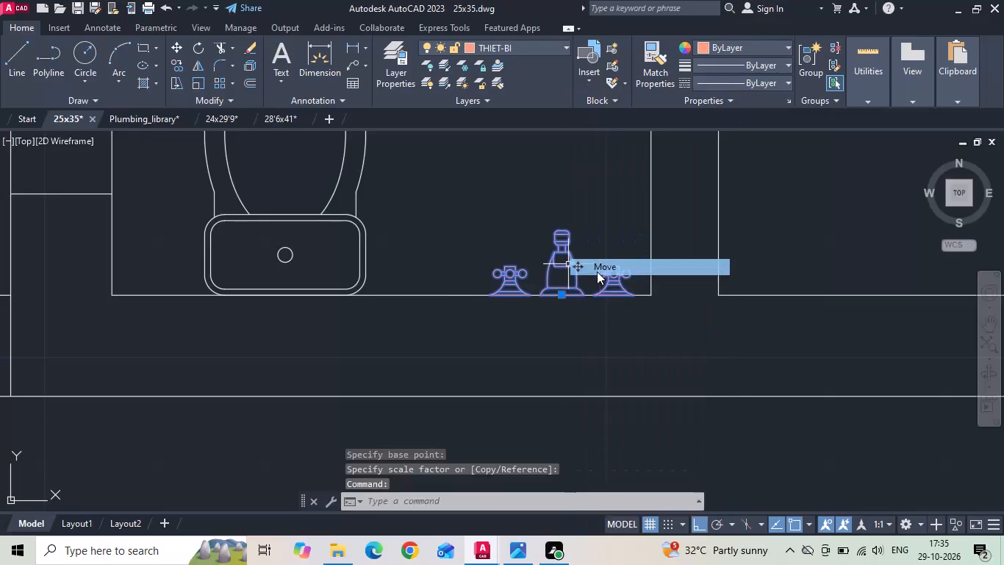
scroll(629, 302, "up", 1)
left_click(634, 292)
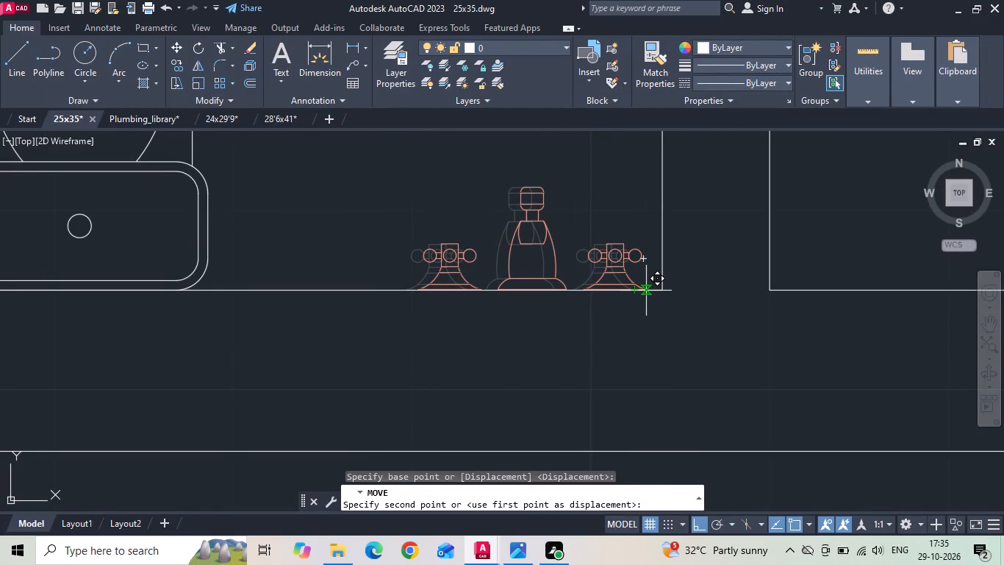
left_click(656, 289)
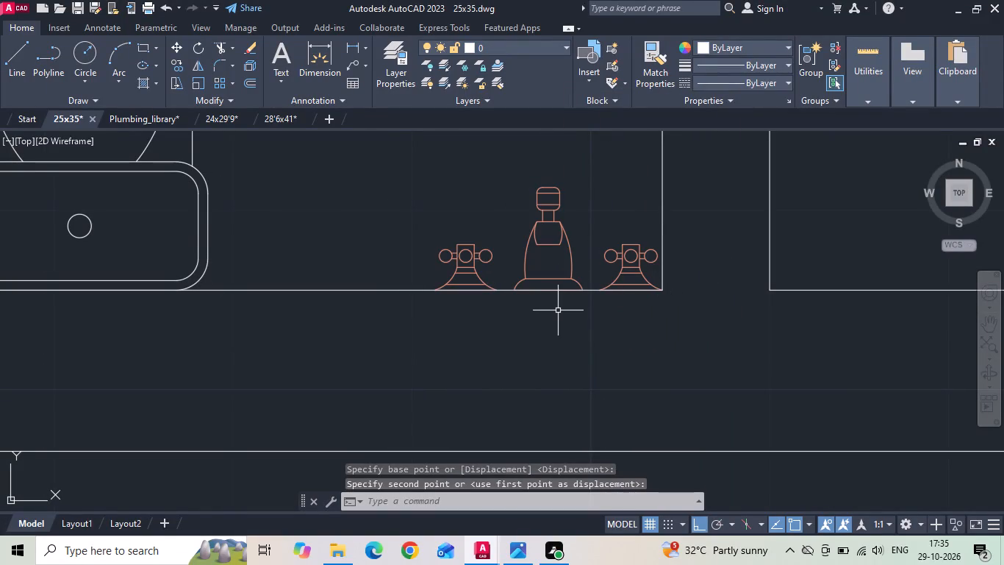
Save the 25x35 drawing.
key("ctrl+s")
key("ctrl+s")
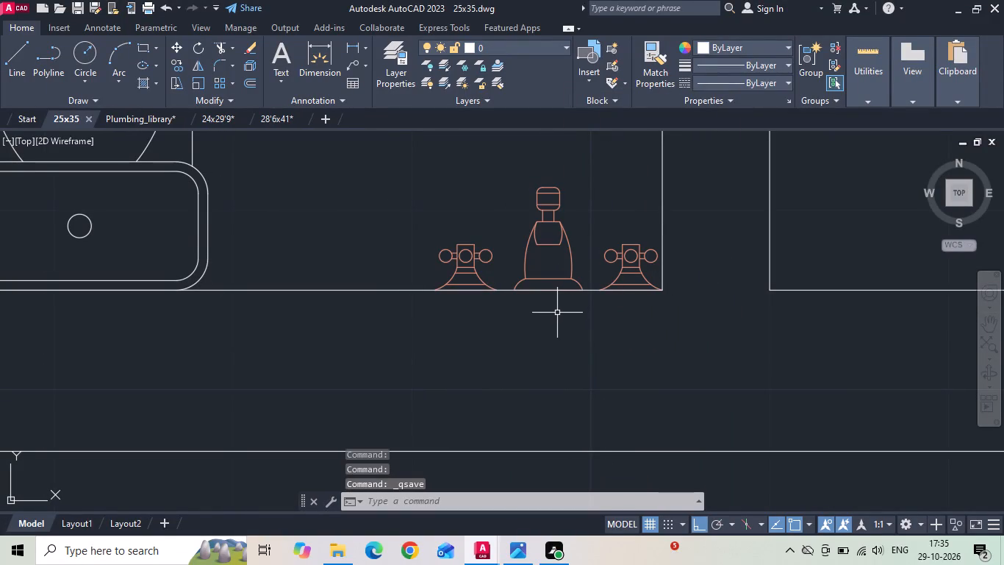
Open the BIG_autocad_blocks_2 (1) drawing from the Downloads folder.
left_click(8, 1)
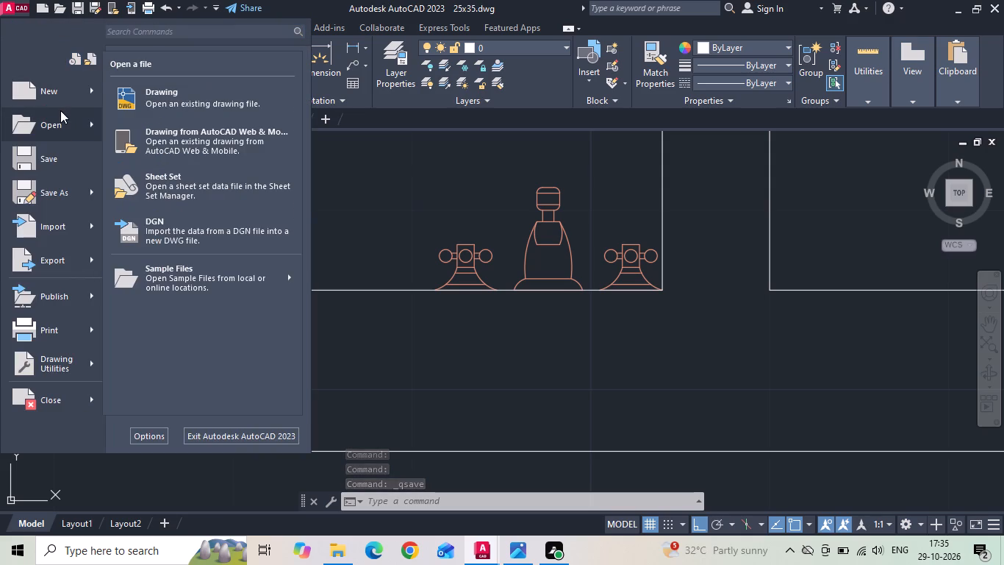
left_click(154, 105)
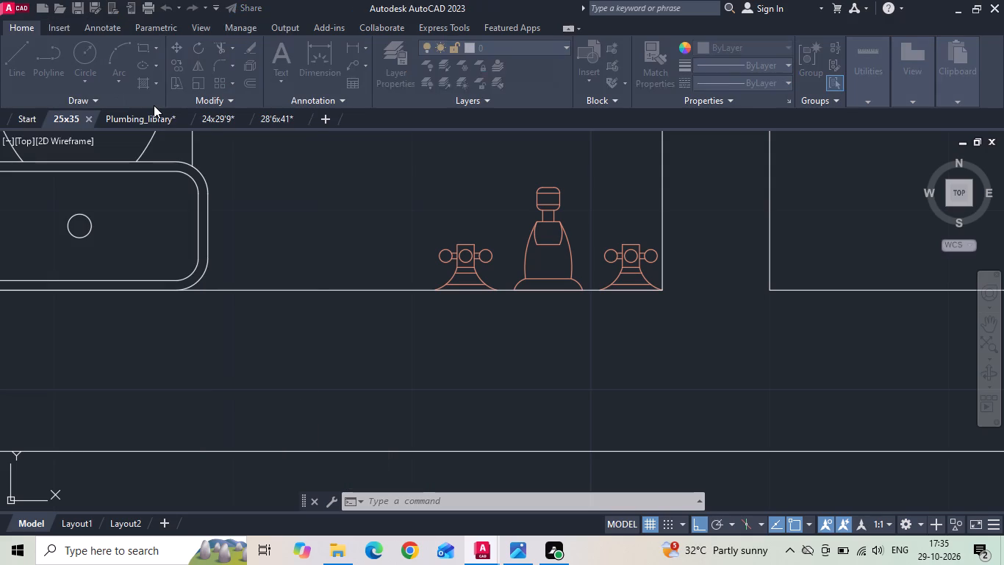
left_click(305, 229)
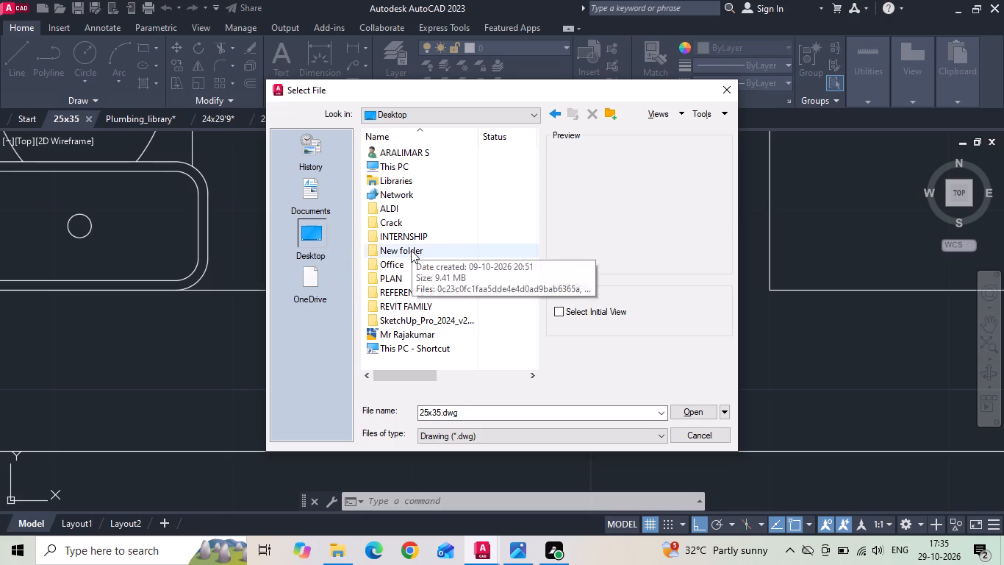
double_click(428, 172)
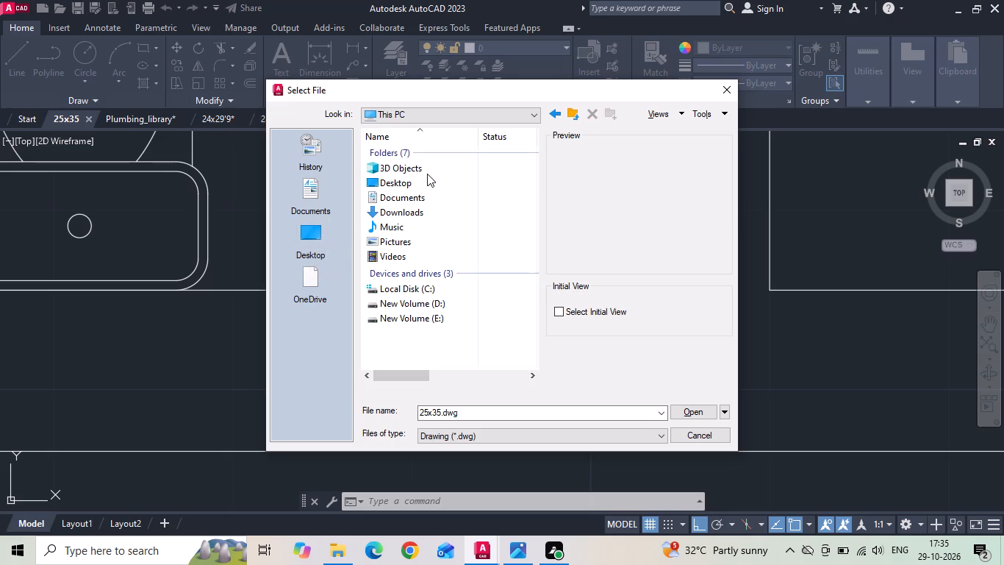
double_click(419, 210)
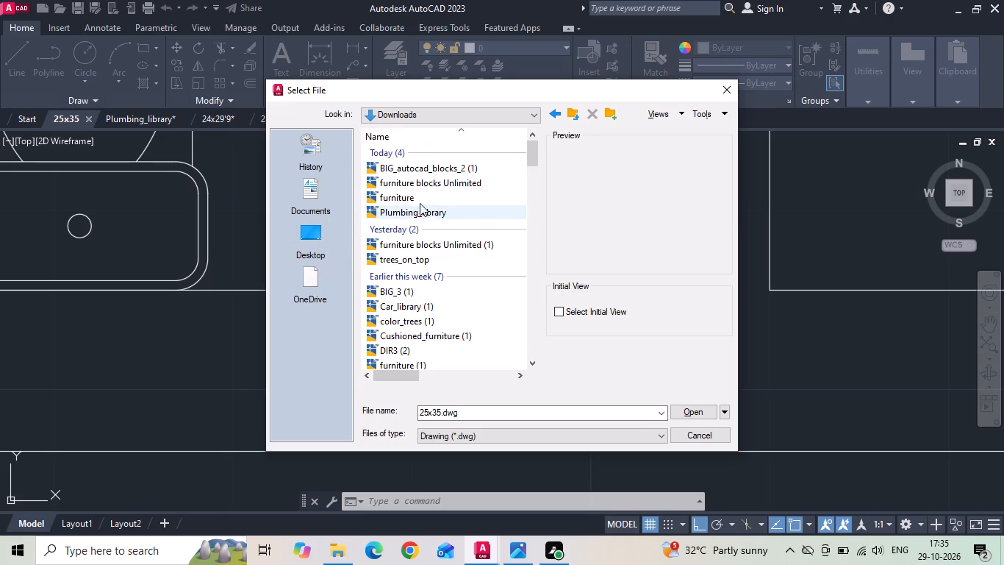
left_click(431, 167)
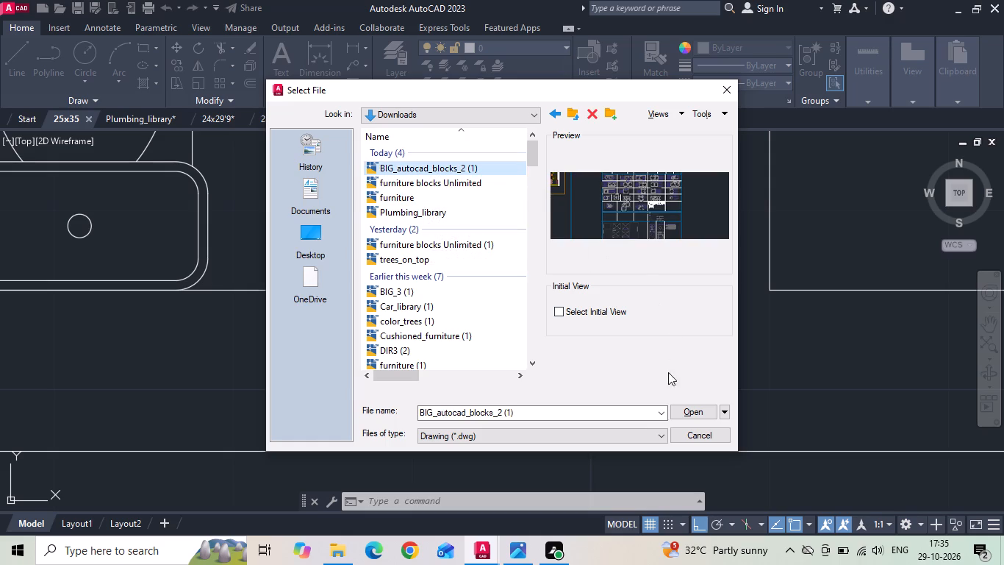
left_click(681, 414)
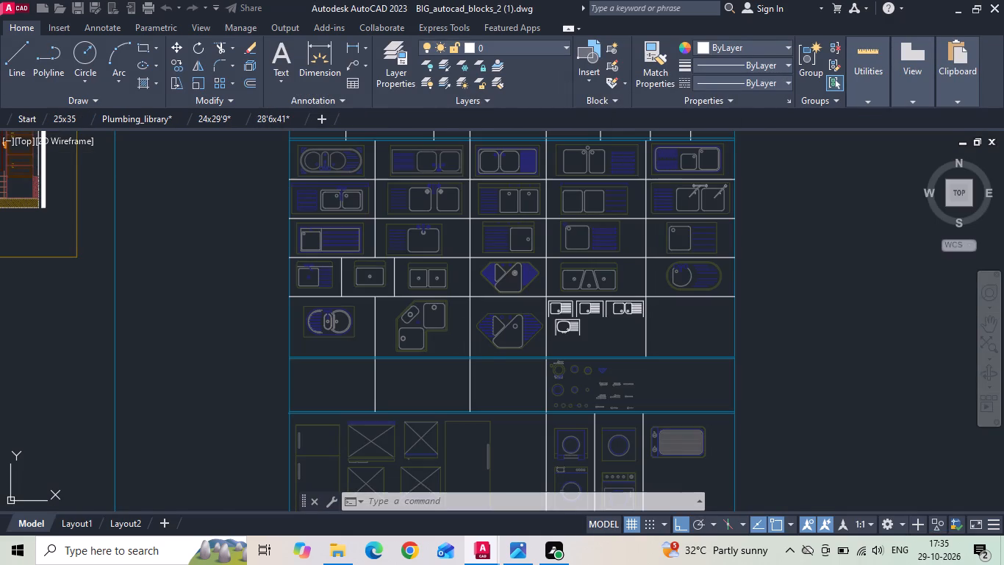
Look through the Bath Rooms section of the block library, examining its taps, showers, WCs, basins and bathtubs.
scroll(456, 321, "down", 3)
left_click(492, 258)
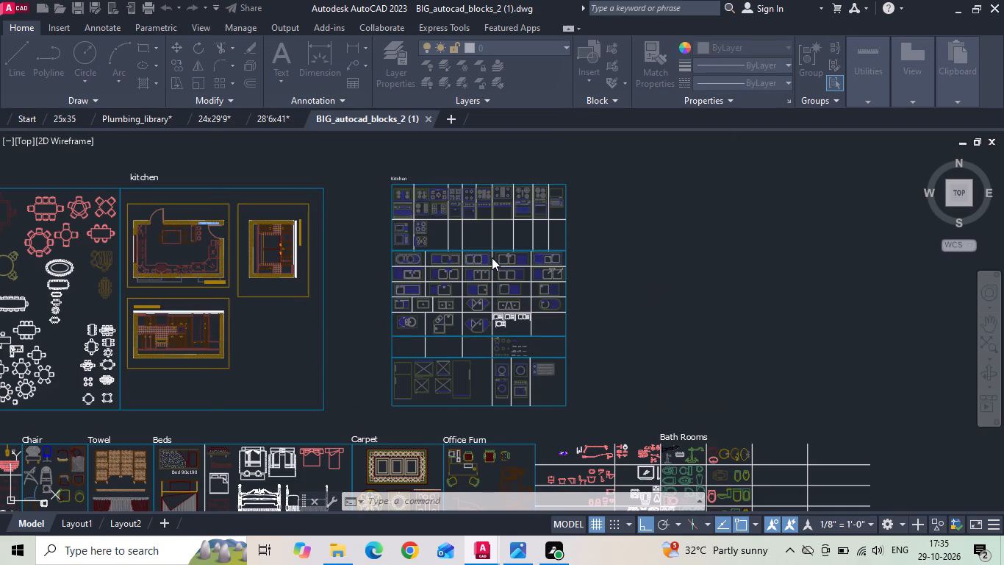
left_click(43, 77)
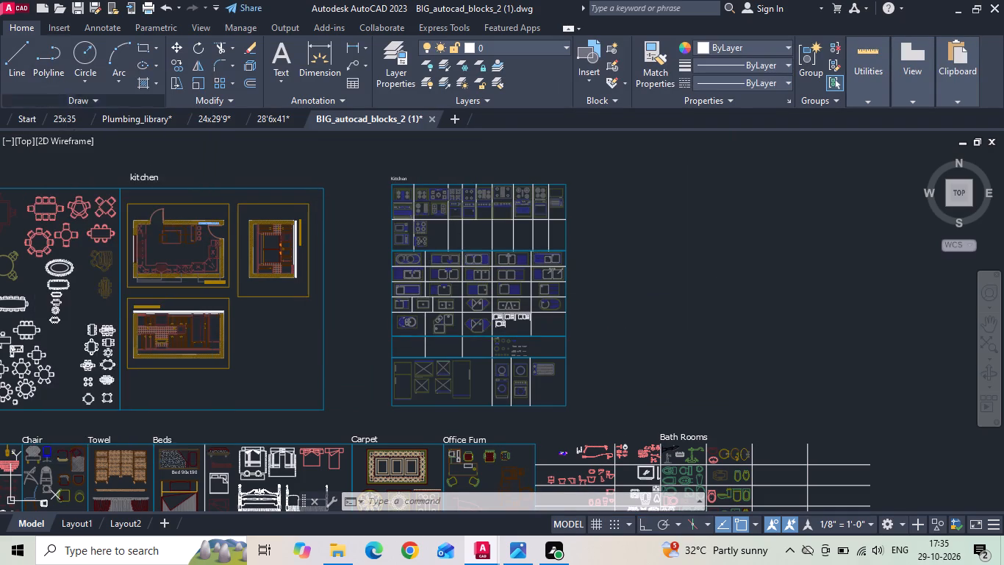
scroll(351, 205, "down", 3)
scroll(451, 281, "up", 5)
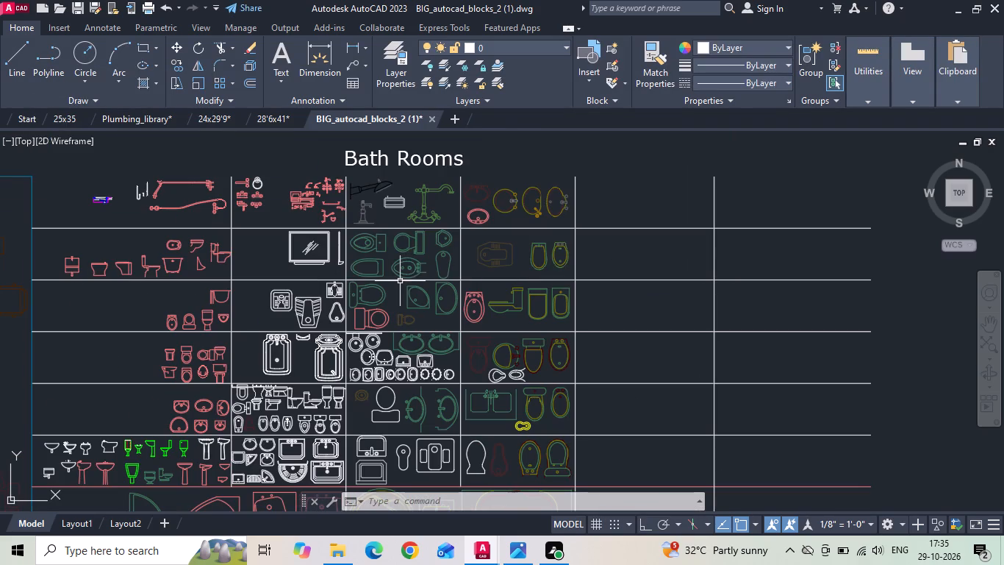
scroll(193, 210, "up", 2)
middle_click_drag(421, 236, 433, 346)
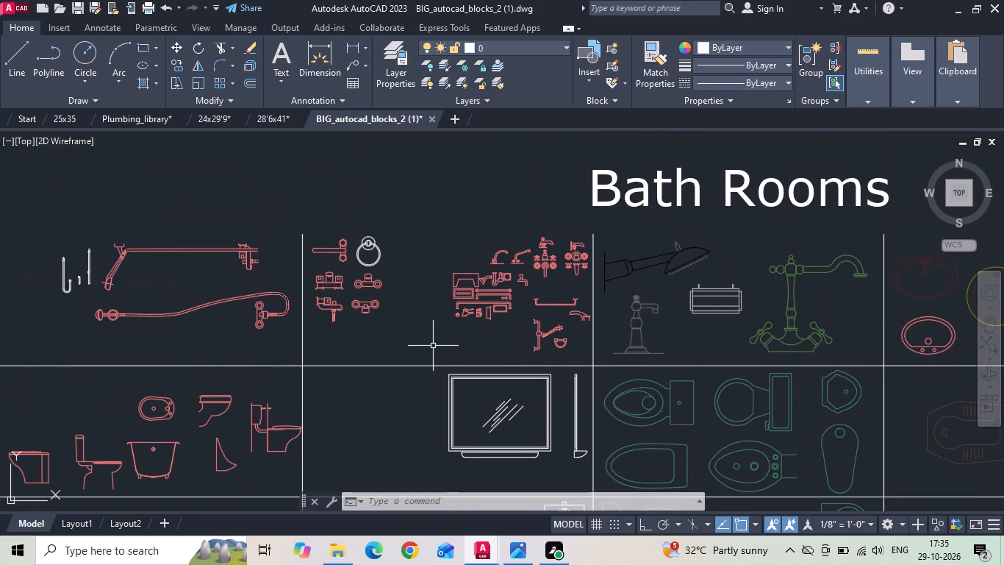
scroll(427, 239, "down", 1)
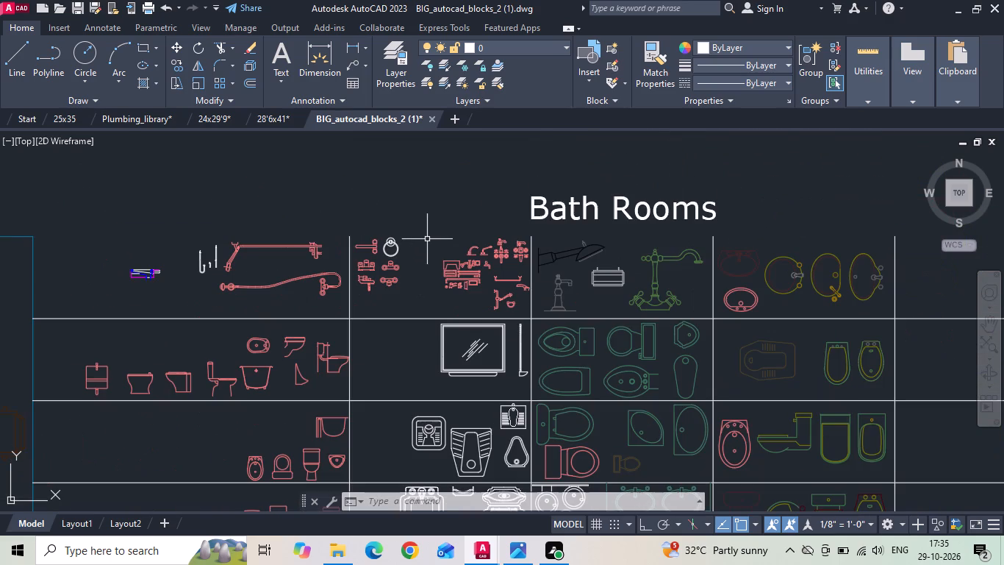
middle_click_drag(396, 363, 390, 335)
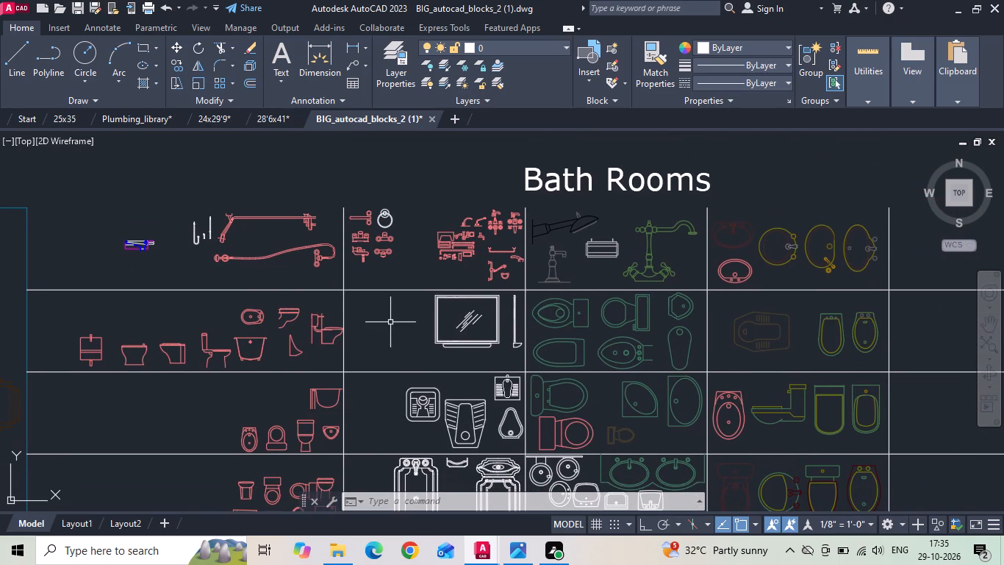
middle_click_drag(385, 355, 382, 338)
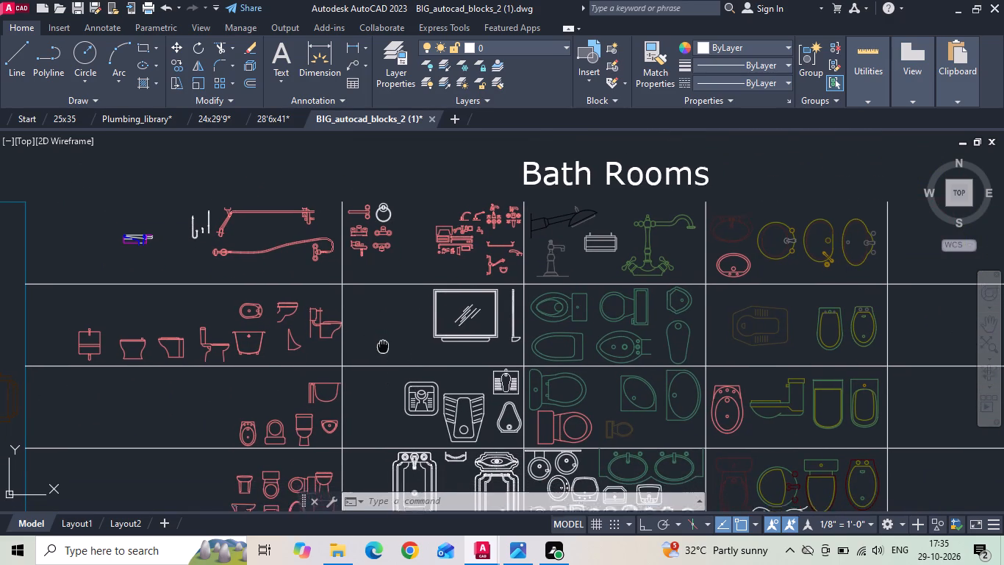
middle_click_drag(382, 338, 386, 276)
middle_click_drag(415, 374, 414, 299)
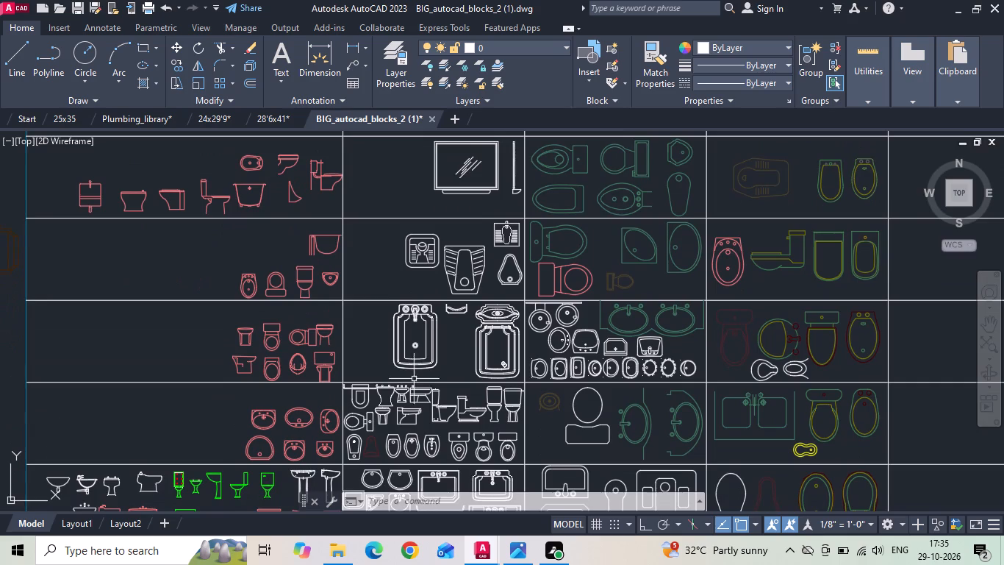
middle_click_drag(412, 381, 437, 275)
middle_click_drag(430, 356, 453, 266)
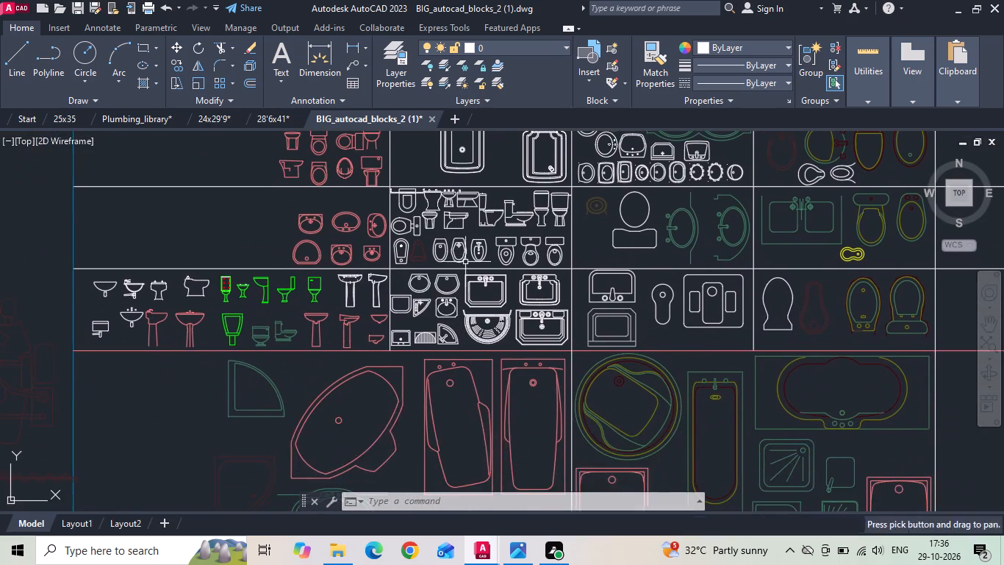
Look through the library's furniture sections, from Table, Light and Chair to Towel, Beds, Carpet and Office Furn.
scroll(545, 274, "down", 2)
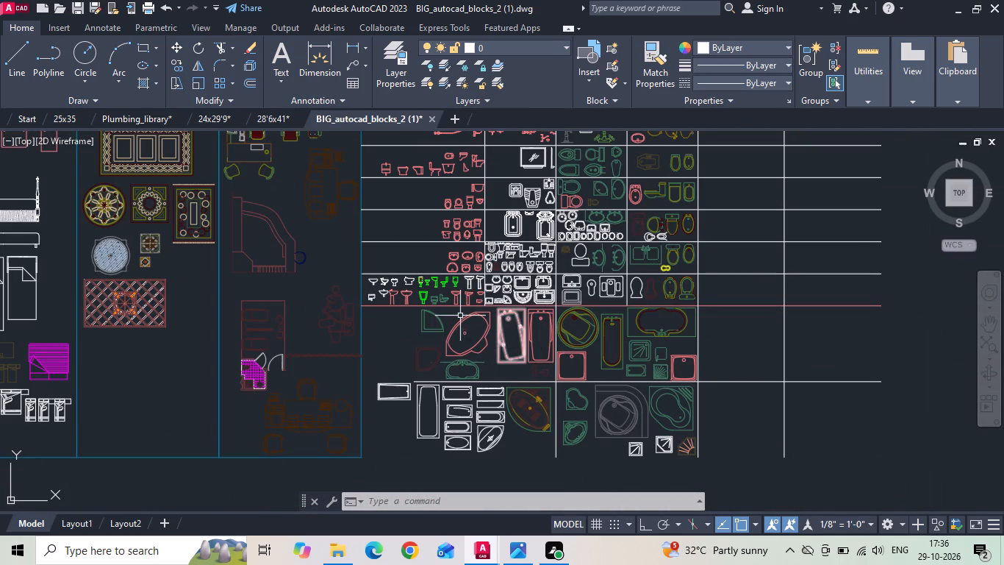
scroll(478, 228, "up", 3)
scroll(670, 292, "down", 4)
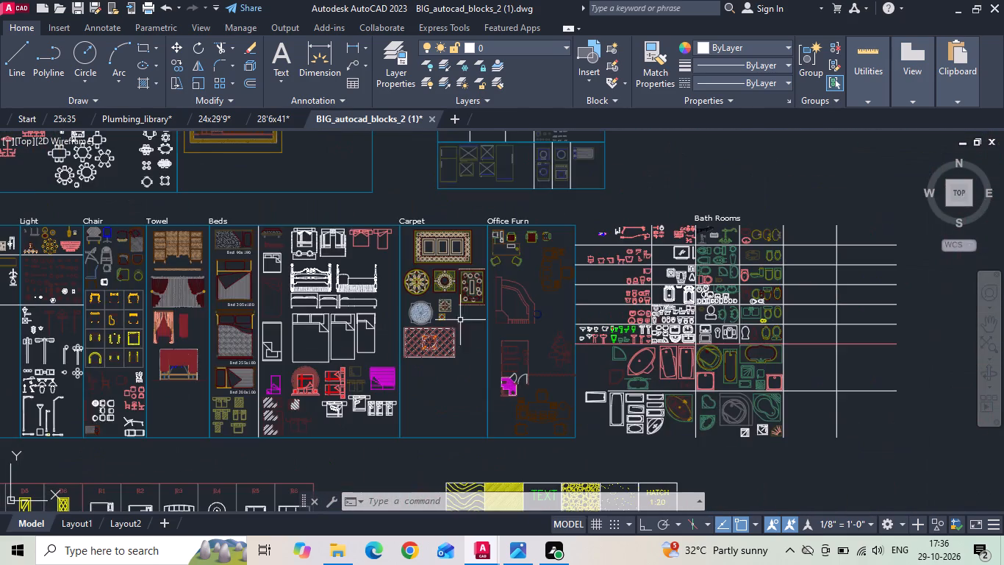
scroll(193, 339, "up", 2)
scroll(498, 348, "down", 2)
scroll(211, 361, "up", 2)
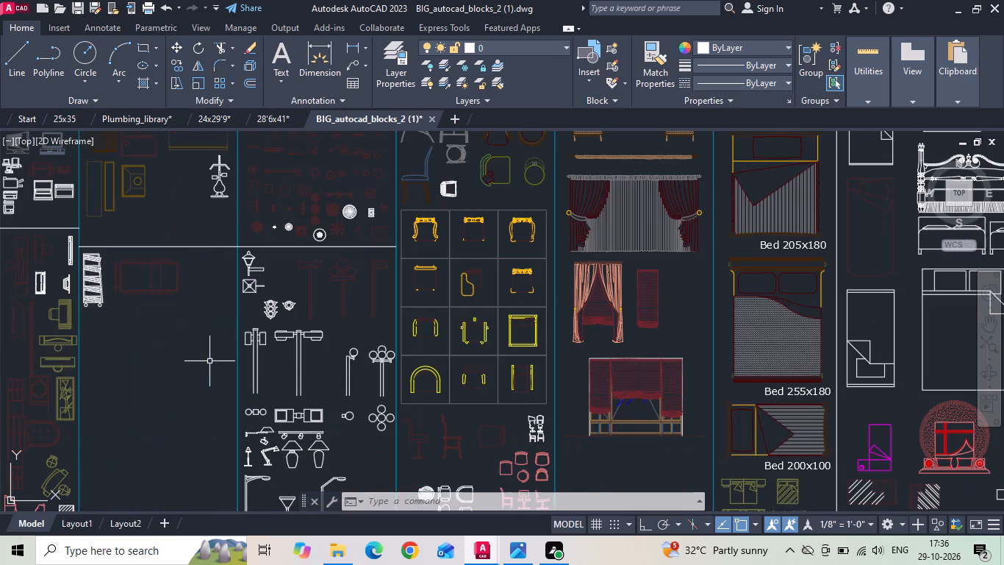
scroll(398, 305, "down", 1)
middle_click_drag(288, 319, 310, 383)
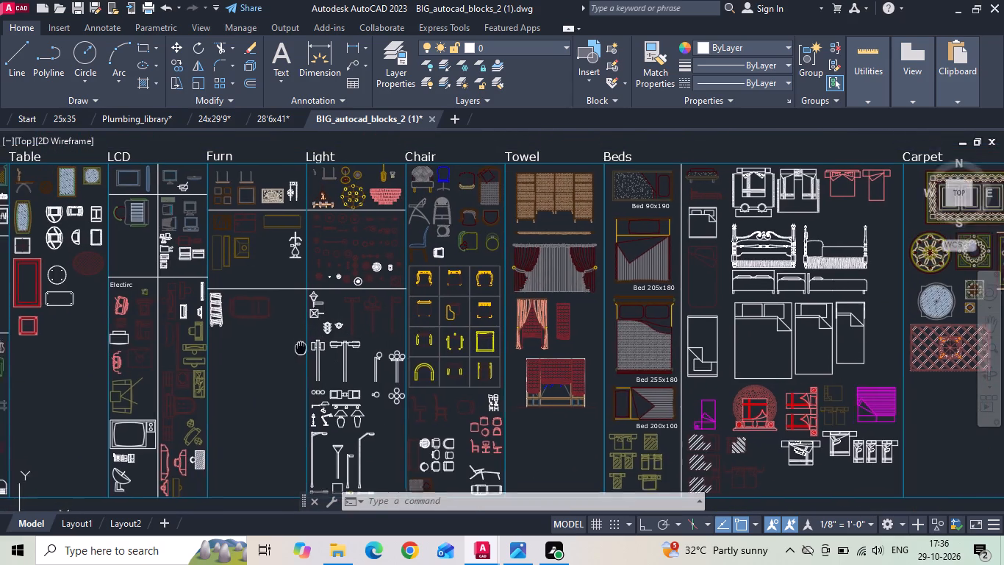
middle_click_drag(310, 383, 318, 386)
scroll(350, 360, "down", 3)
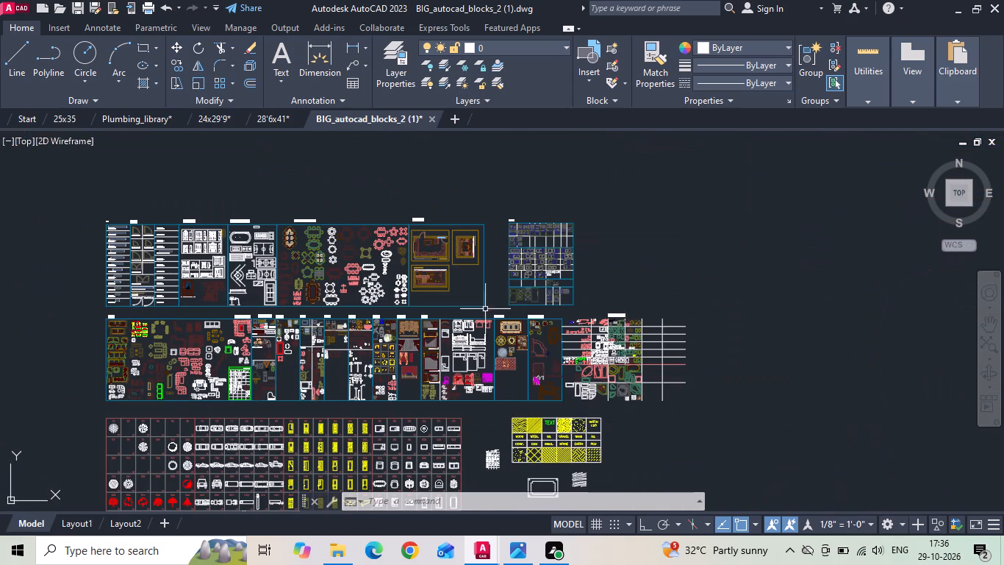
scroll(589, 346, "up", 2)
scroll(512, 333, "down", 1)
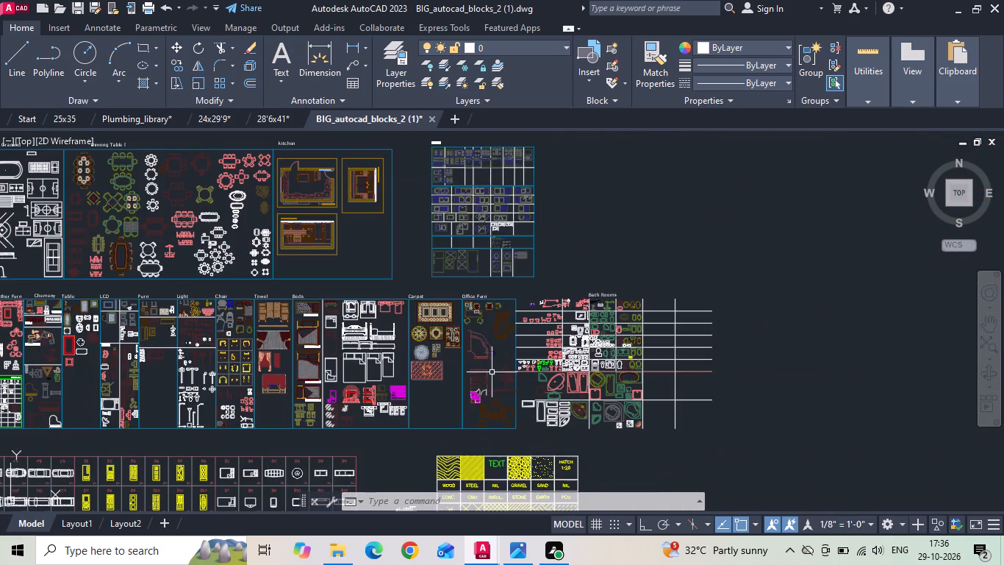
scroll(467, 207, "down", 2)
Examine the ARCON LIBRARY symbol grid, including its vehicles, doors, appliances, sinks, WCs, trees and figures.
scroll(282, 399, "up", 2)
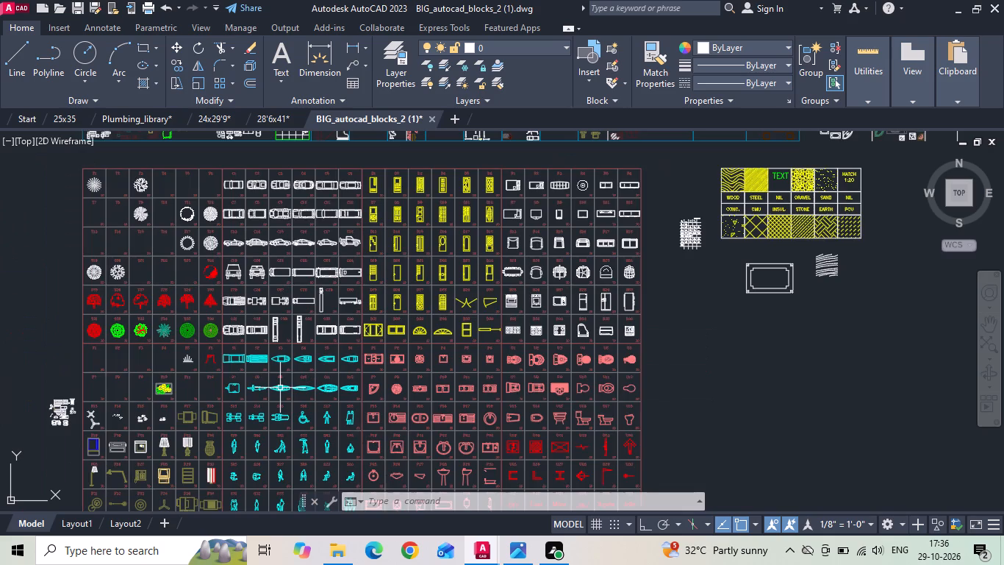
scroll(443, 450, "up", 3)
scroll(361, 434, "down", 1)
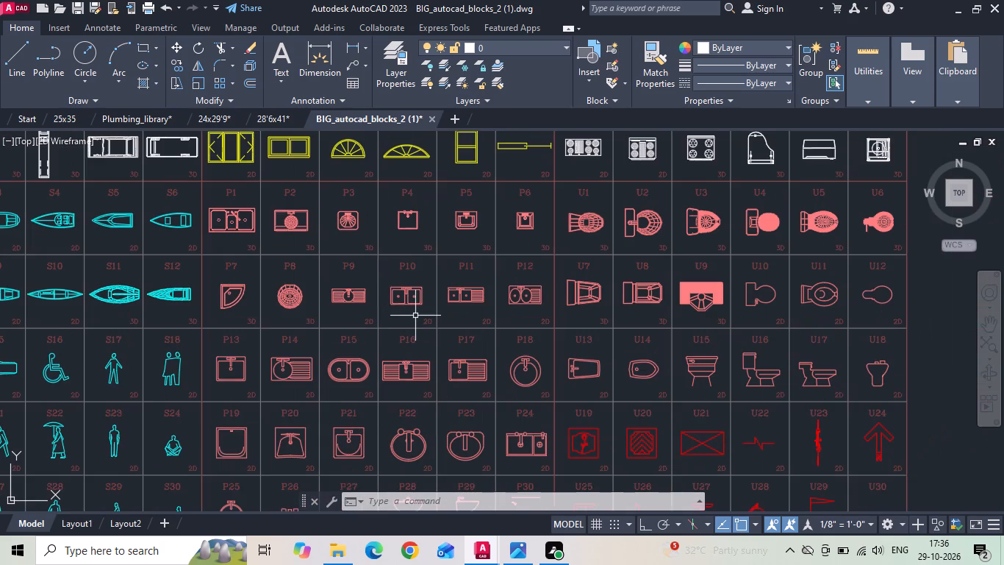
middle_click_drag(412, 333, 406, 399)
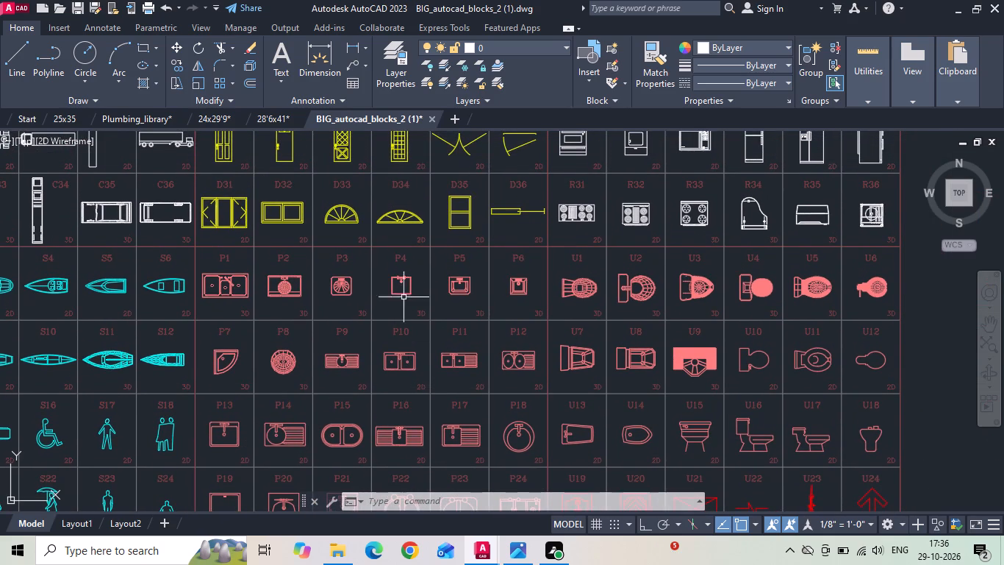
middle_click_drag(397, 320, 409, 380)
middle_click(411, 384)
middle_click(417, 402)
scroll(418, 408, "down", 1)
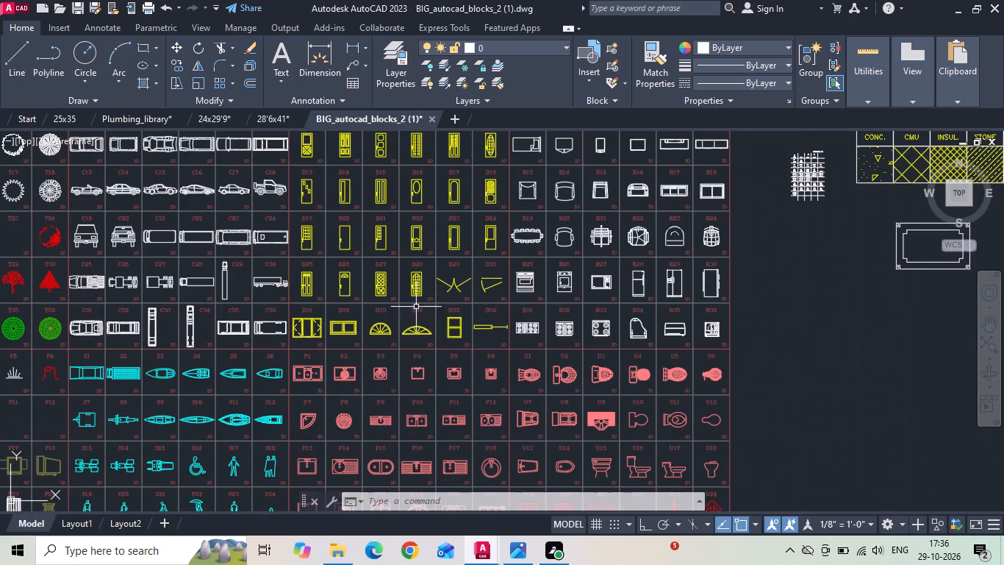
middle_click_drag(416, 302, 413, 401)
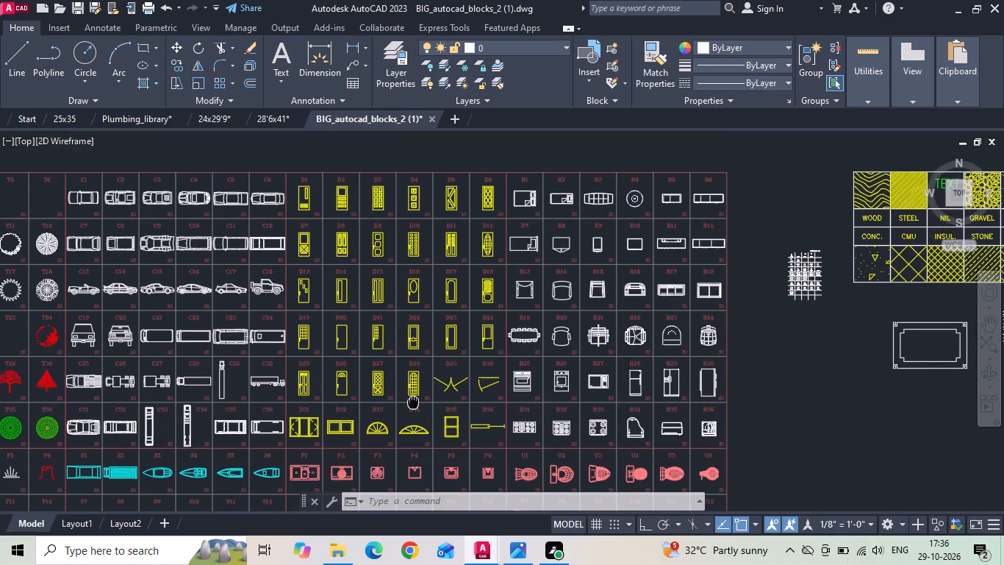
middle_click_drag(413, 401, 408, 234)
middle_click_drag(397, 389, 408, 280)
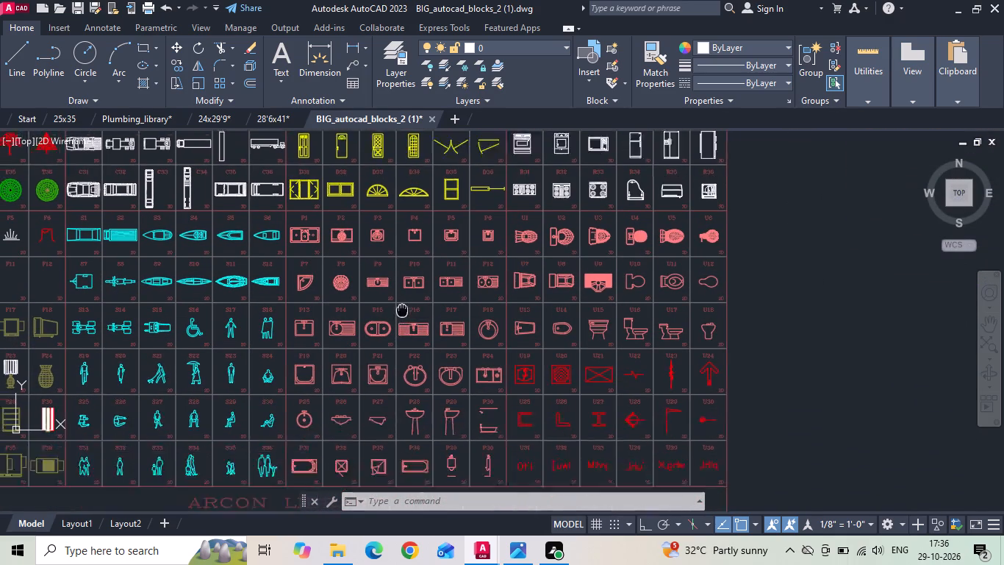
middle_click_drag(408, 280, 409, 268)
scroll(560, 293, "down", 1)
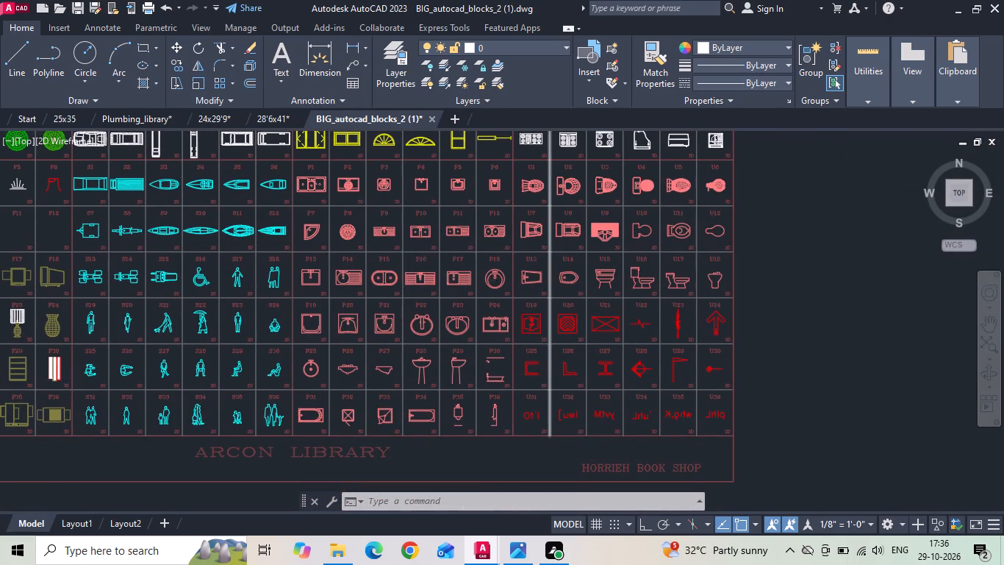
scroll(159, 344, "up", 2)
scroll(343, 344, "down", 3)
scroll(273, 244, "up", 1)
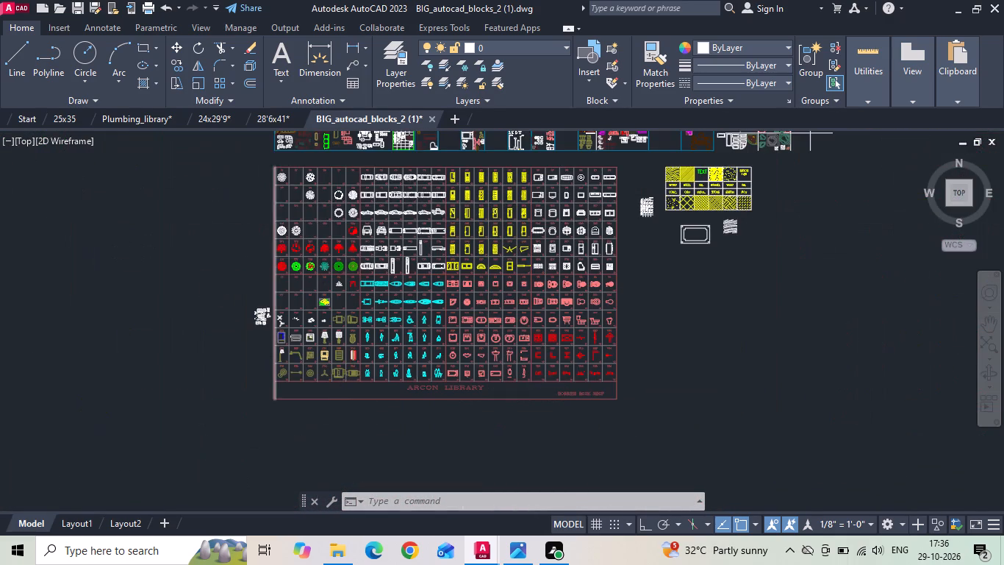
scroll(395, 274, "up", 1)
scroll(161, 420, "up", 4)
scroll(182, 400, "down", 3)
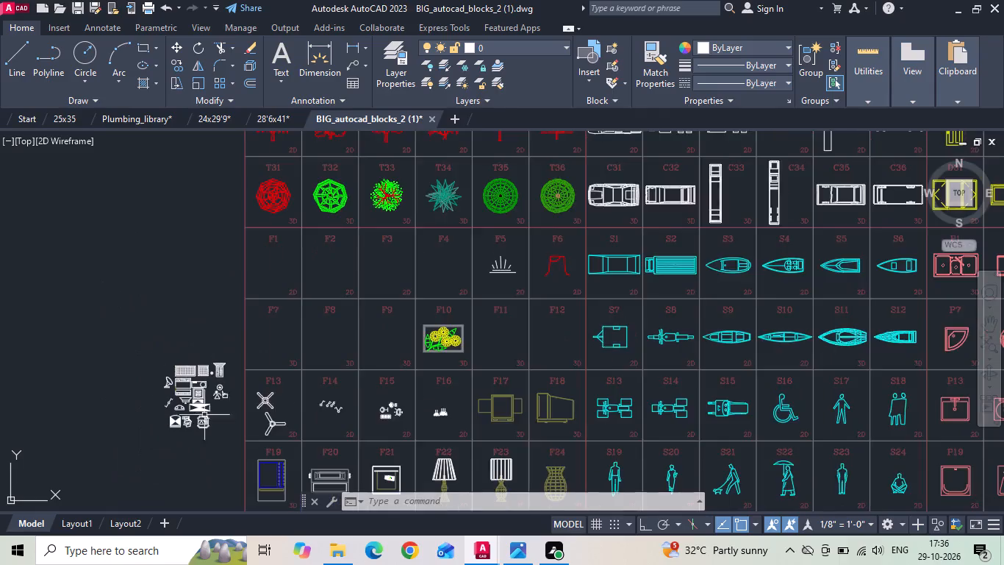
scroll(310, 405, "down", 3)
middle_click_drag(329, 394, 331, 419)
scroll(433, 303, "up", 3)
middle_click_drag(385, 292, 385, 327)
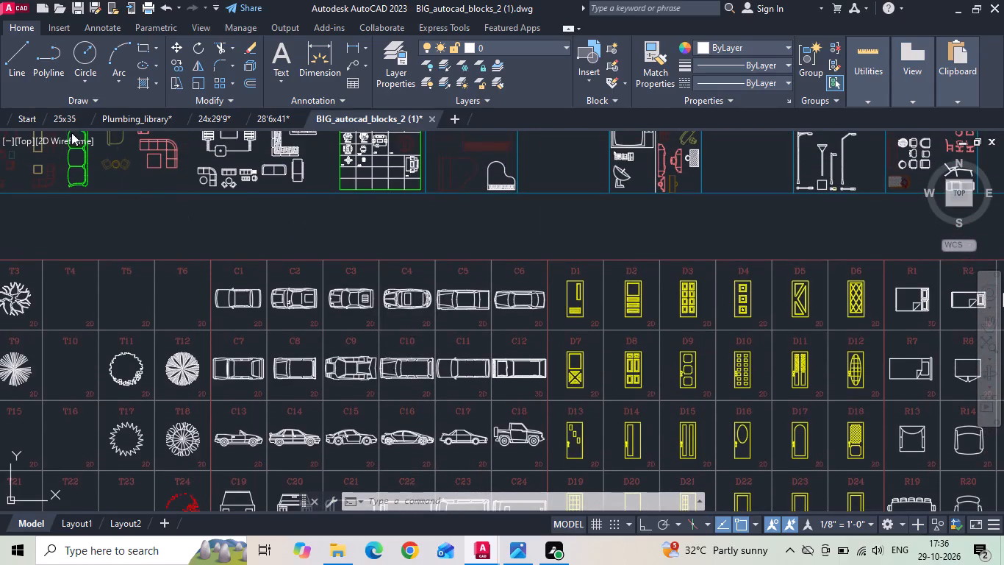
Compare the portico and living furnishings on the 25x35 reference plan with the vehicle and furniture blocks in BIG_autocad_blocks_2 (1).
left_click(68, 118)
scroll(313, 299, "down", 6)
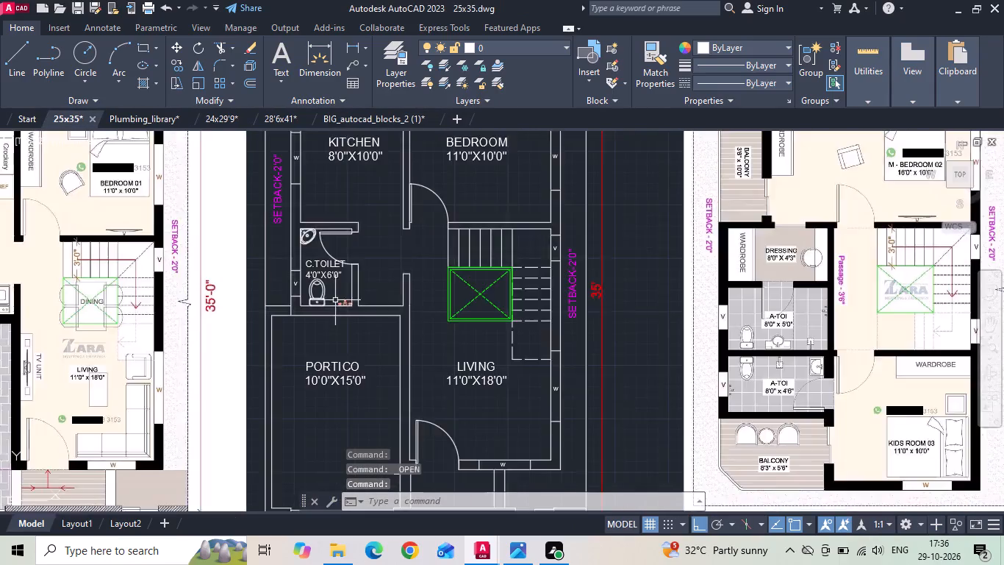
scroll(335, 299, "down", 1)
scroll(118, 355, "up", 2)
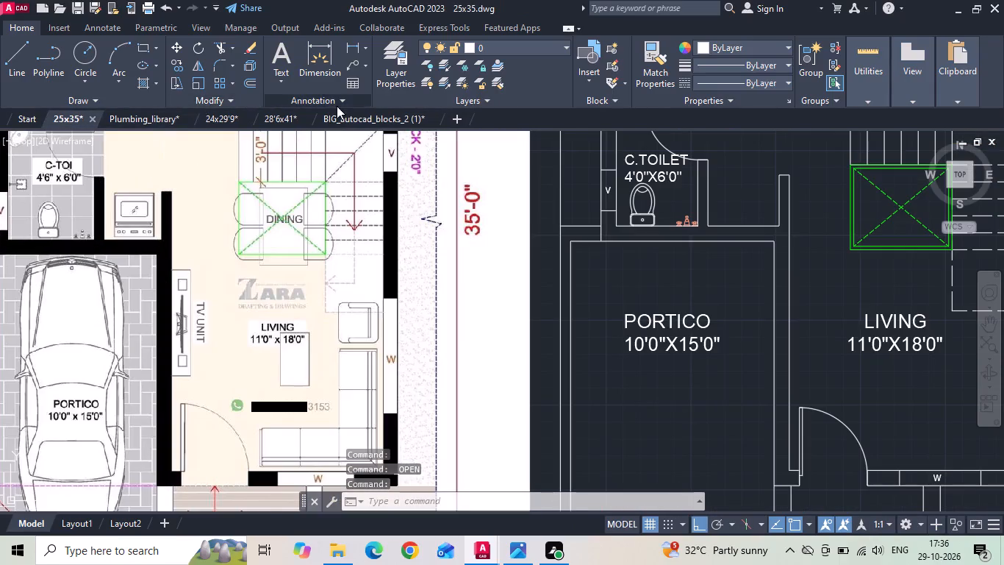
left_click(343, 118)
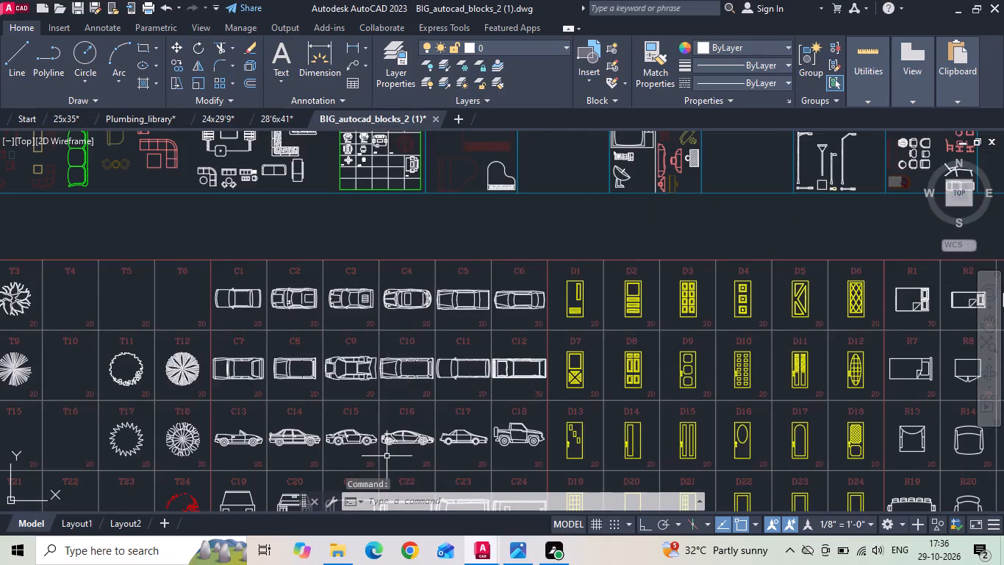
scroll(279, 326, "up", 3)
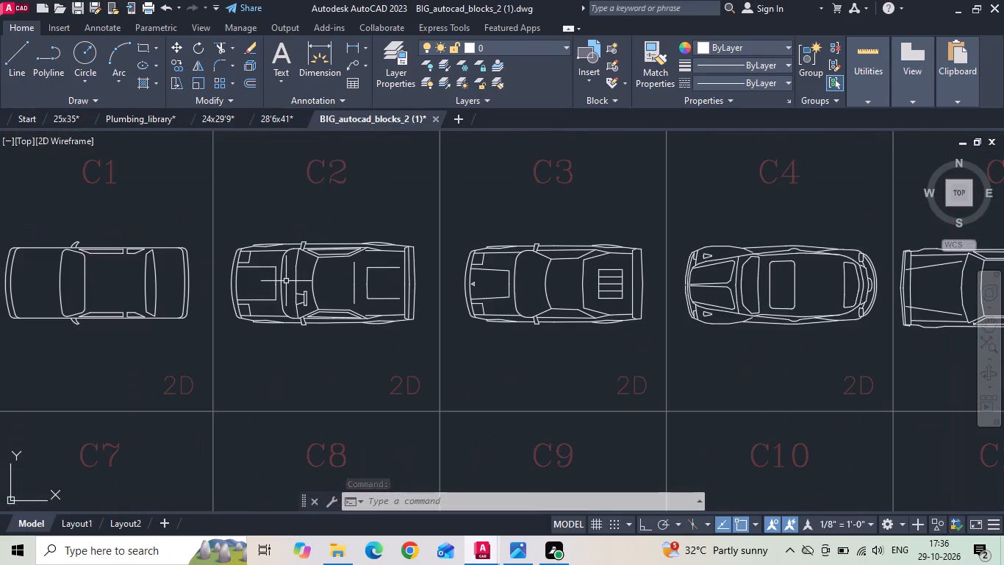
scroll(311, 274, "down", 1)
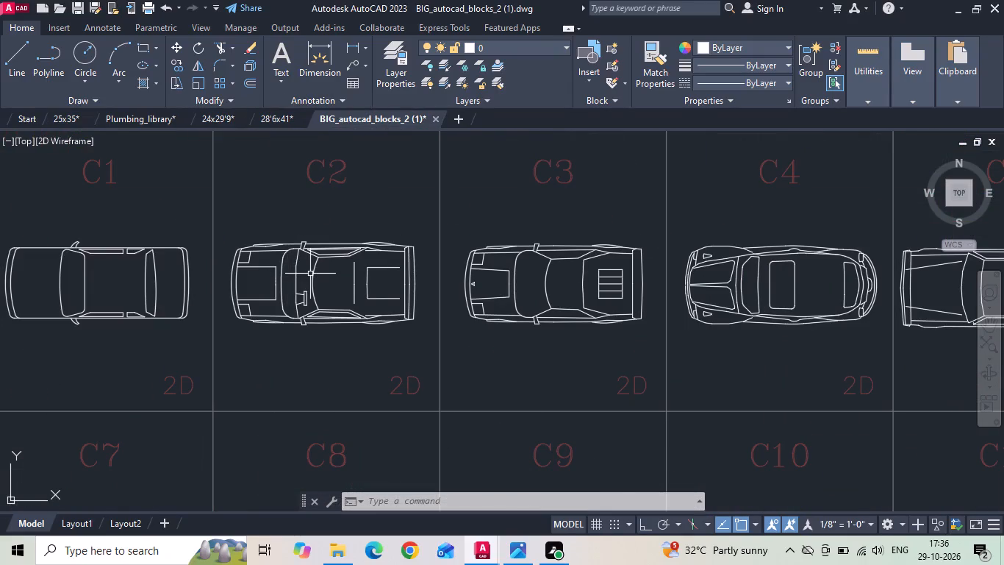
scroll(311, 274, "down", 2)
middle_click_drag(334, 377, 350, 233)
middle_click_drag(364, 372, 363, 251)
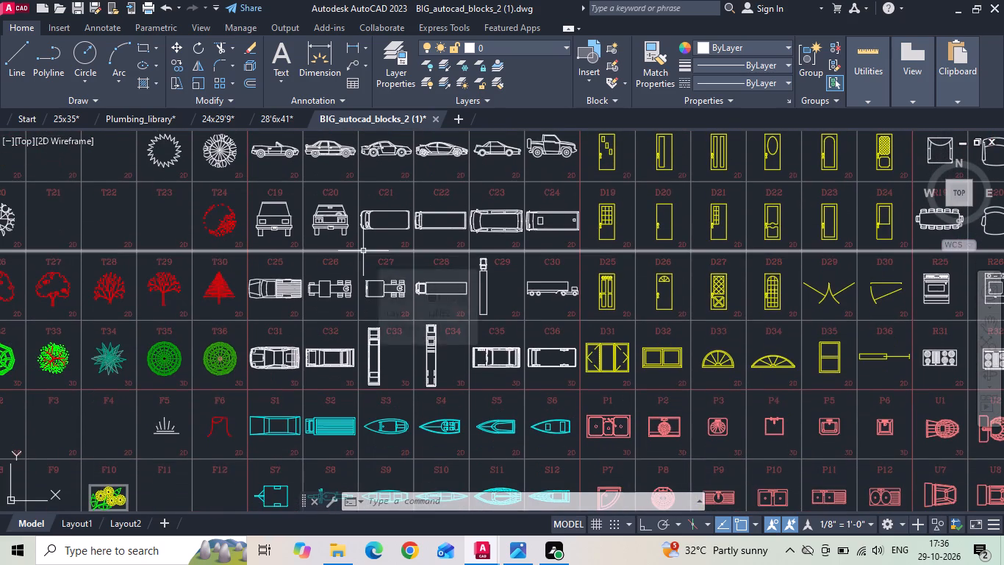
scroll(407, 319, "down", 2)
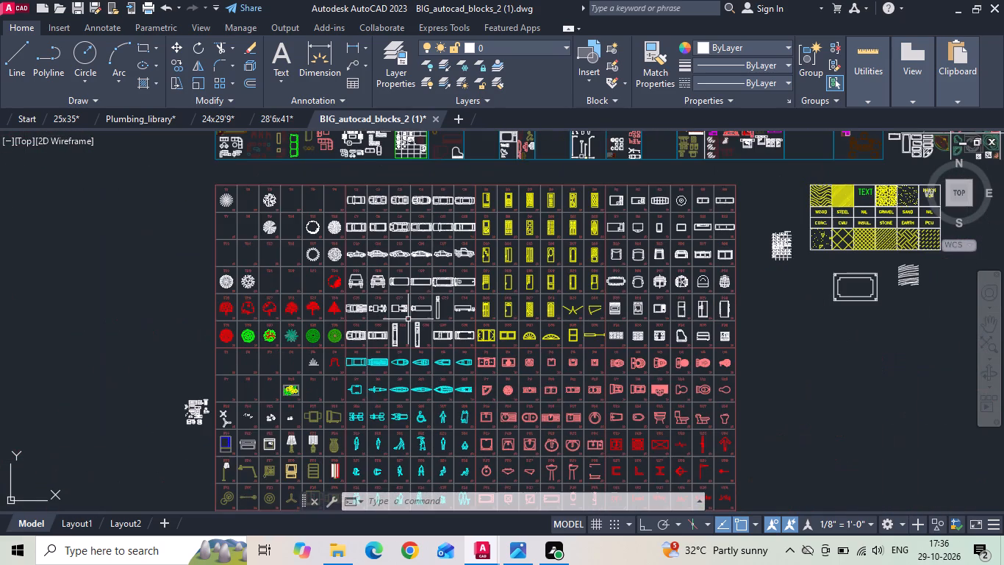
middle_click_drag(417, 262, 419, 359)
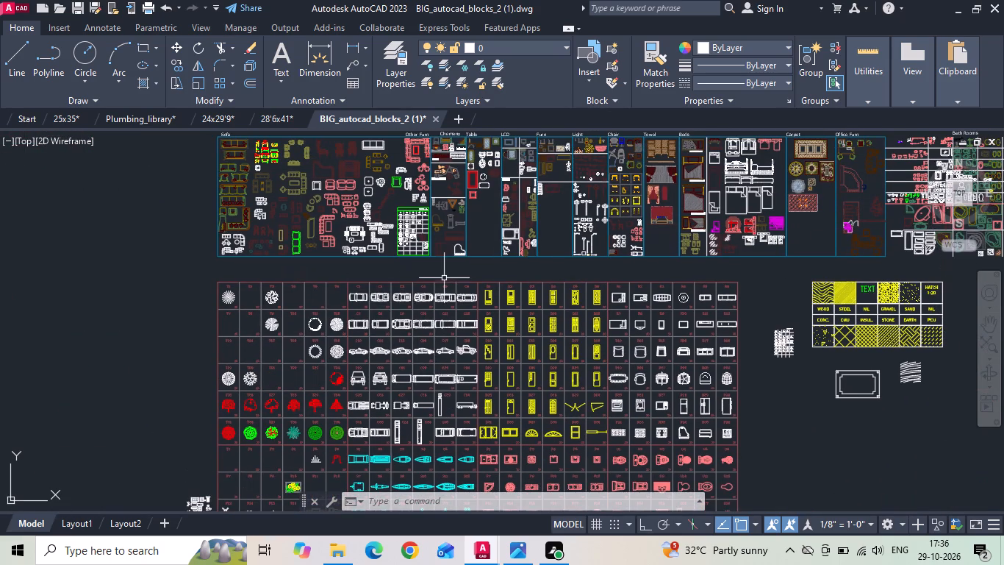
middle_click_drag(444, 289, 444, 363)
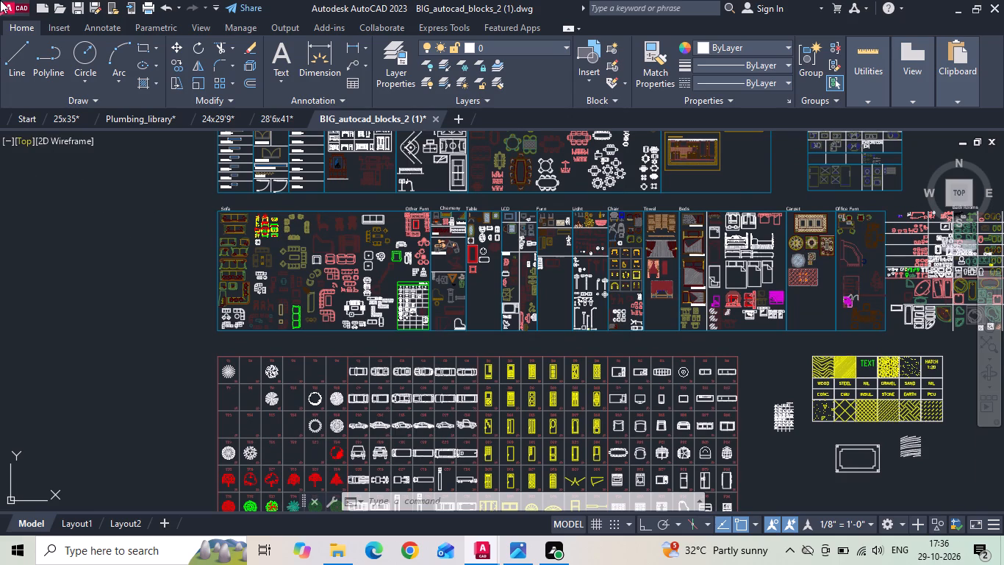
Open the furniture drawing from the Downloads folder, continuing despite its non-Autodesk origin.
left_click(4, 9)
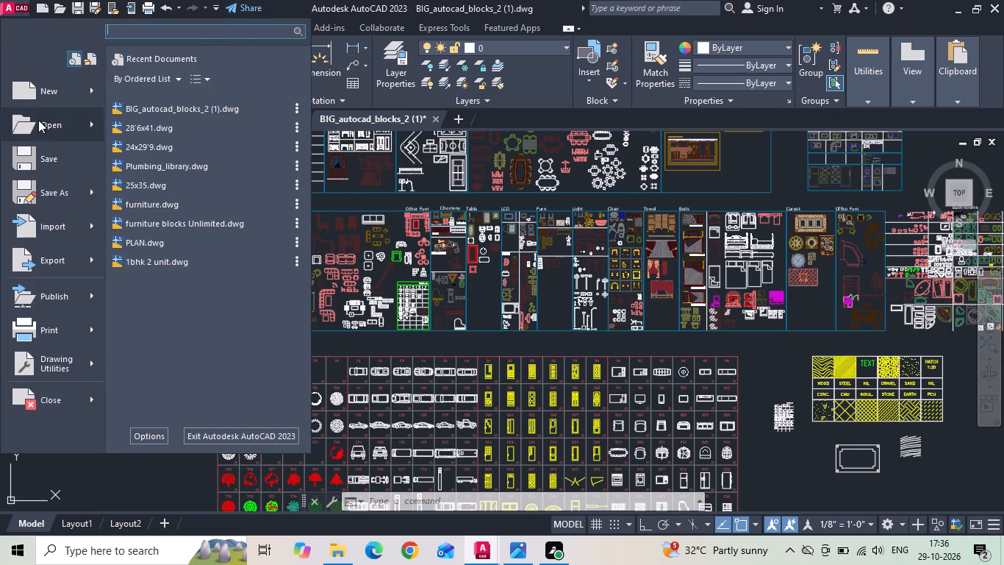
left_click(39, 126)
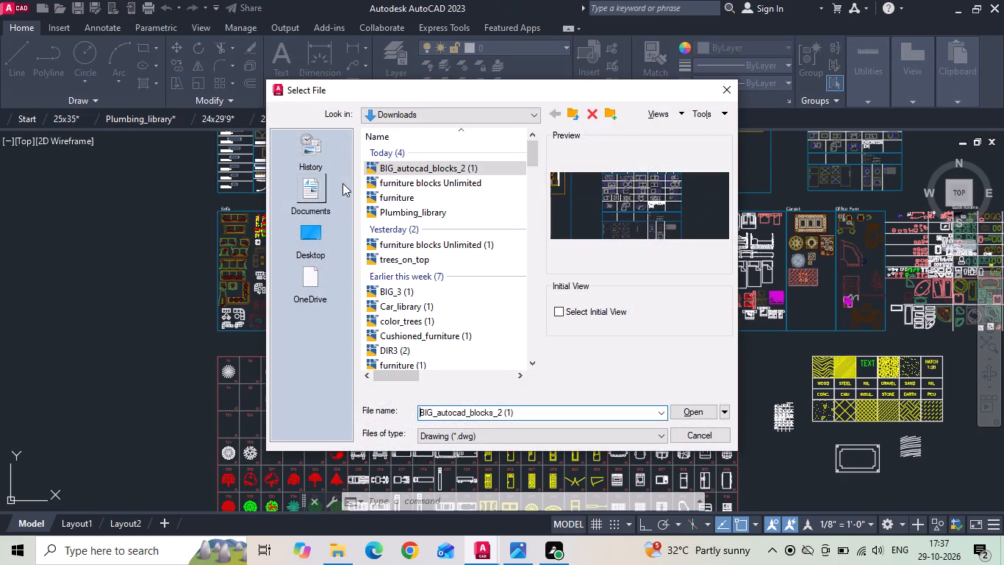
left_click(400, 199)
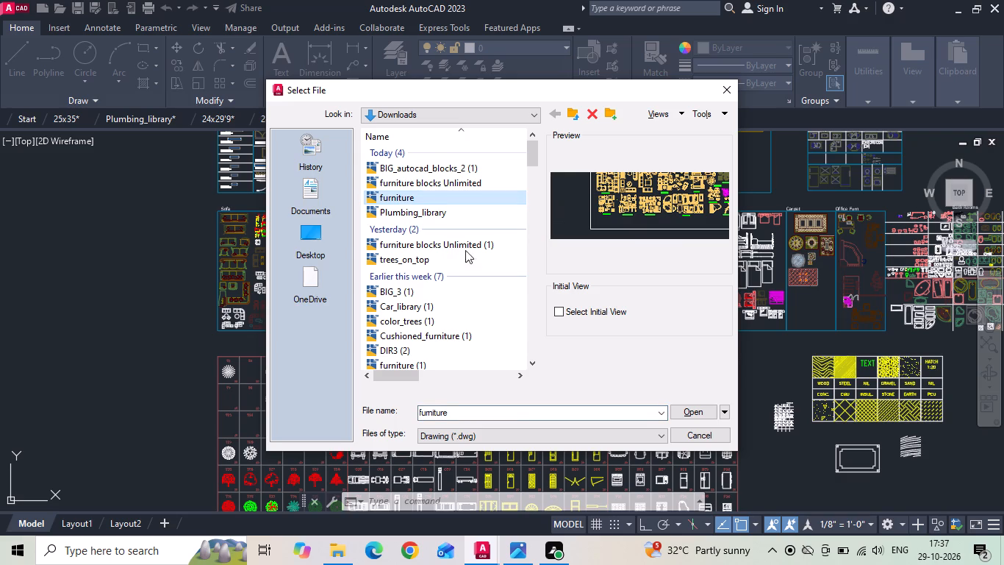
left_click(674, 408)
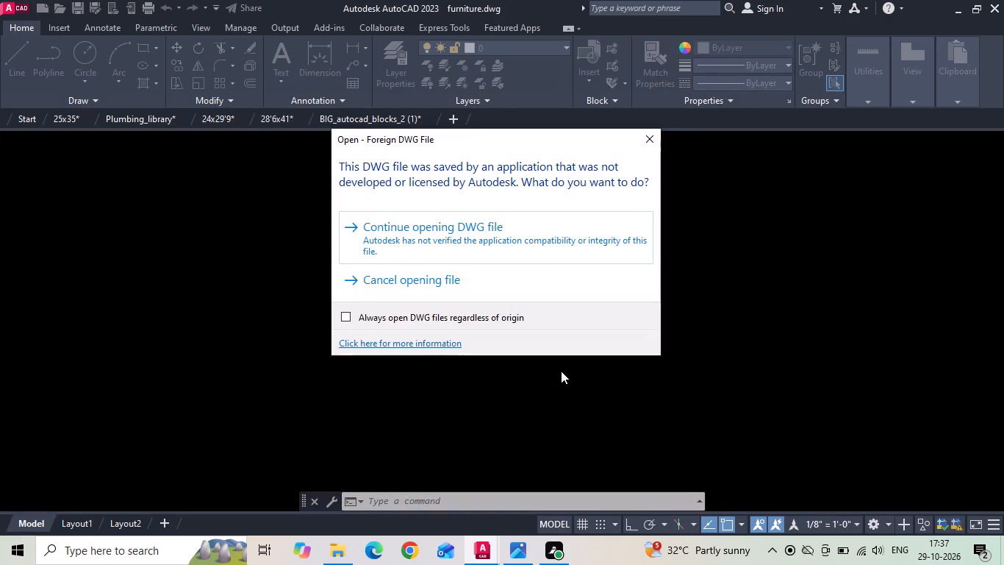
left_click(543, 249)
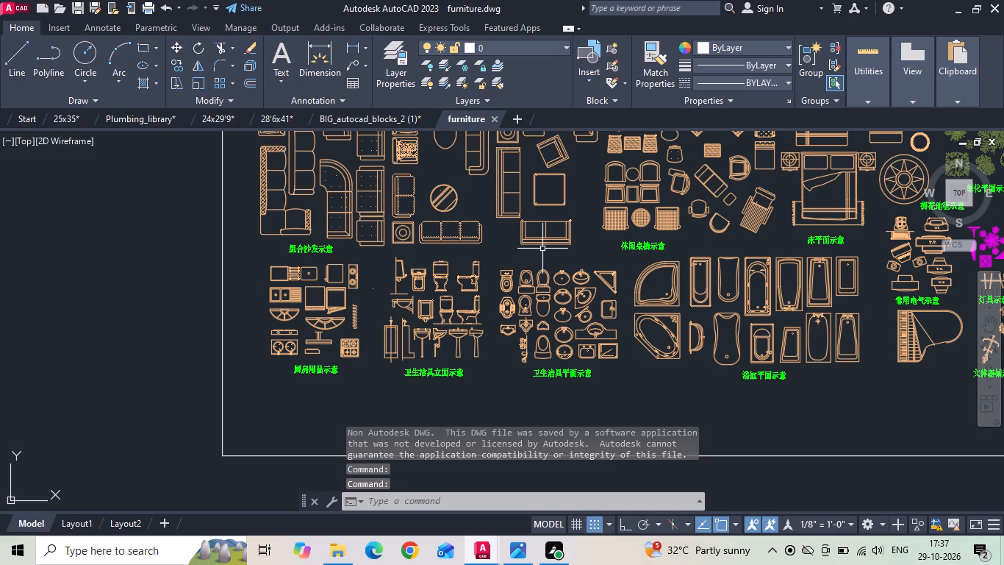
Examine the furniture drawing's framed block sheets, including its kitchen and sanitary fixtures, sofas, bathtubs, lamps and car.
scroll(375, 342, "up", 2)
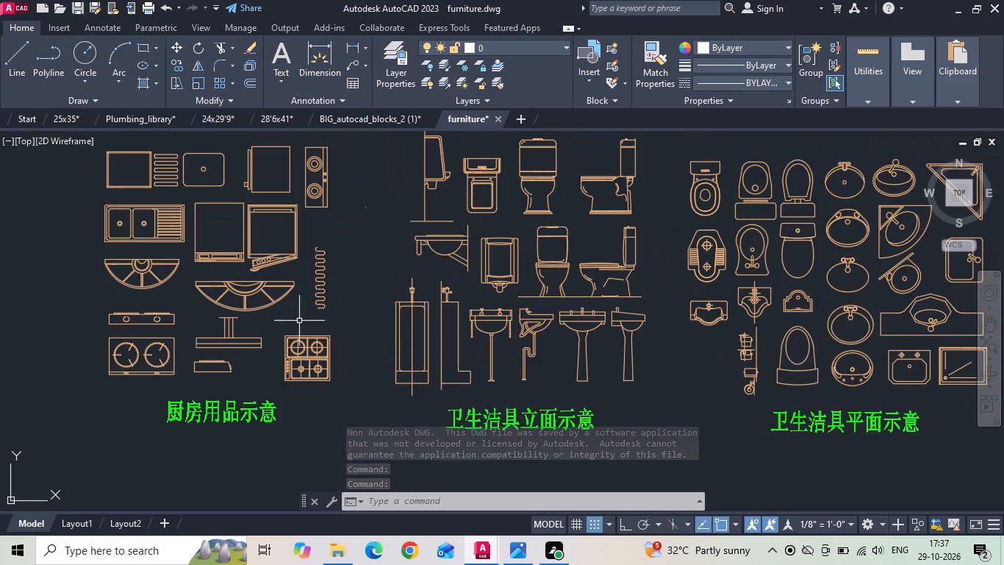
scroll(294, 345, "down", 1)
middle_click_drag(573, 355, 466, 397)
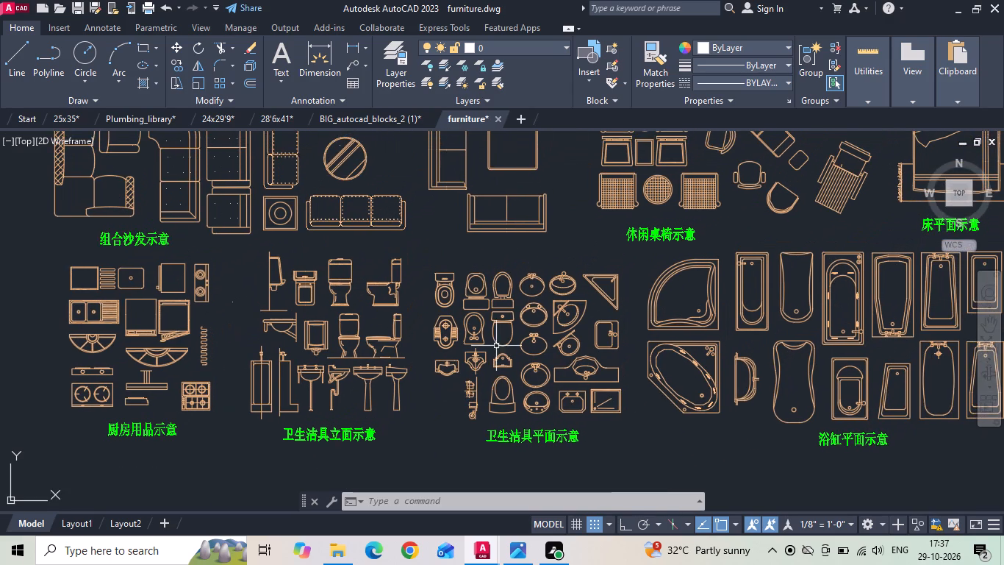
middle_click_drag(533, 319, 439, 468)
scroll(470, 405, "down", 2)
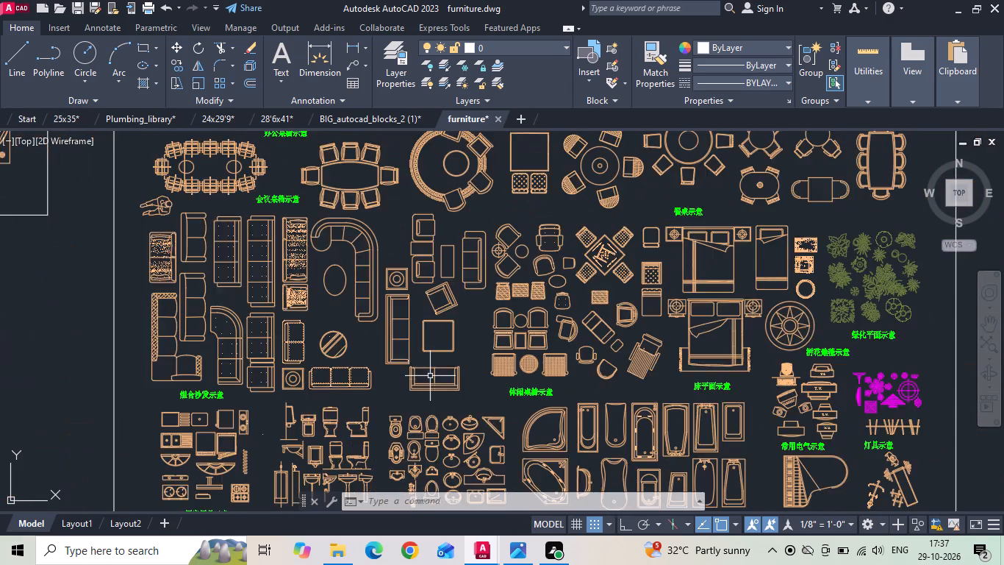
scroll(698, 436, "up", 3)
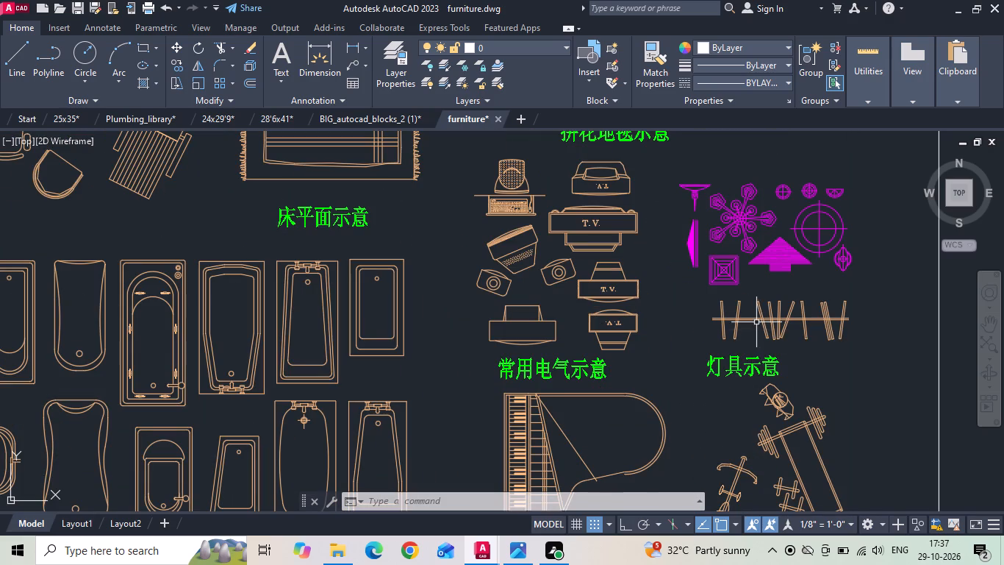
scroll(763, 350, "down", 3)
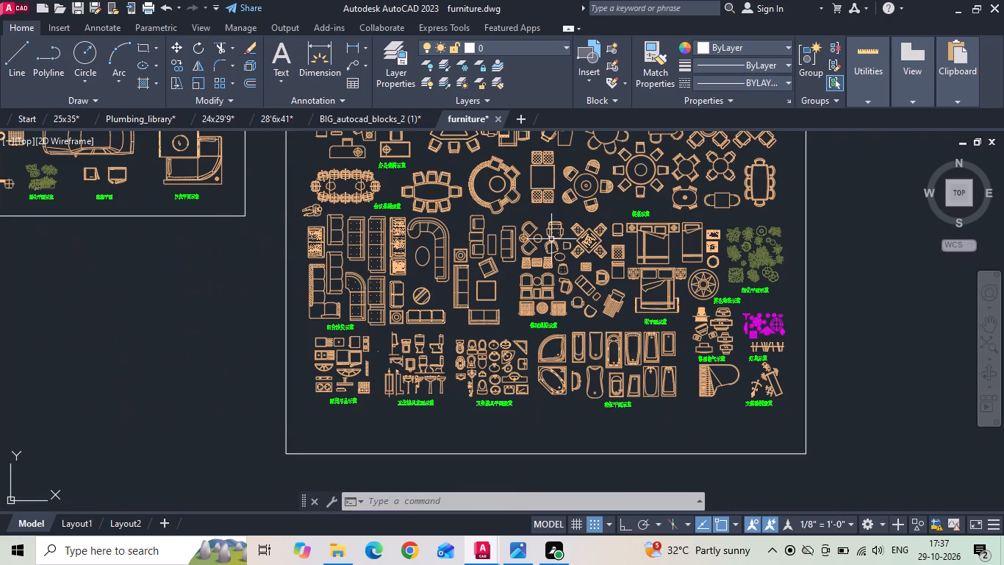
scroll(617, 249, "up", 1)
middle_click_drag(536, 261, 578, 394)
scroll(739, 328, "down", 2)
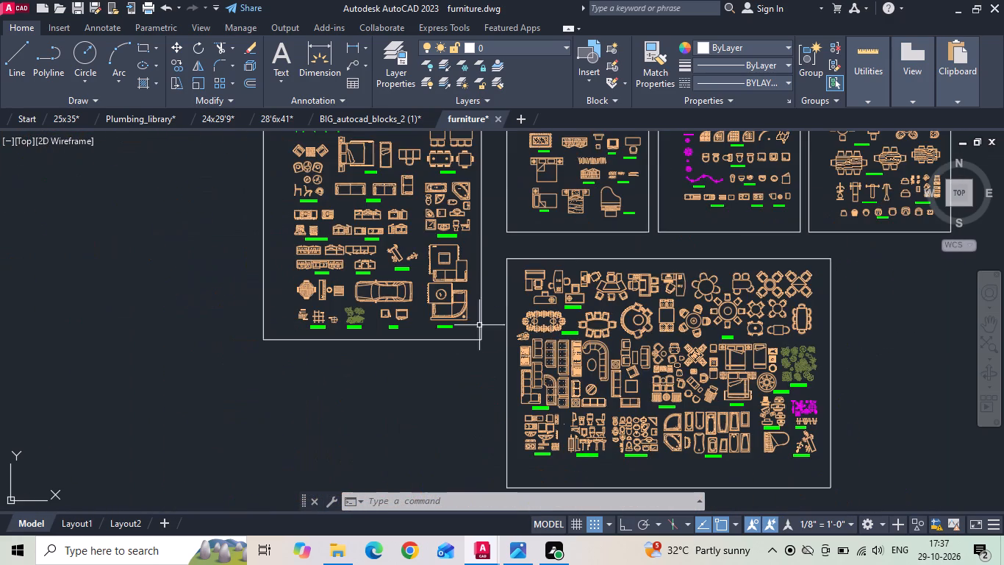
scroll(373, 261, "up", 2)
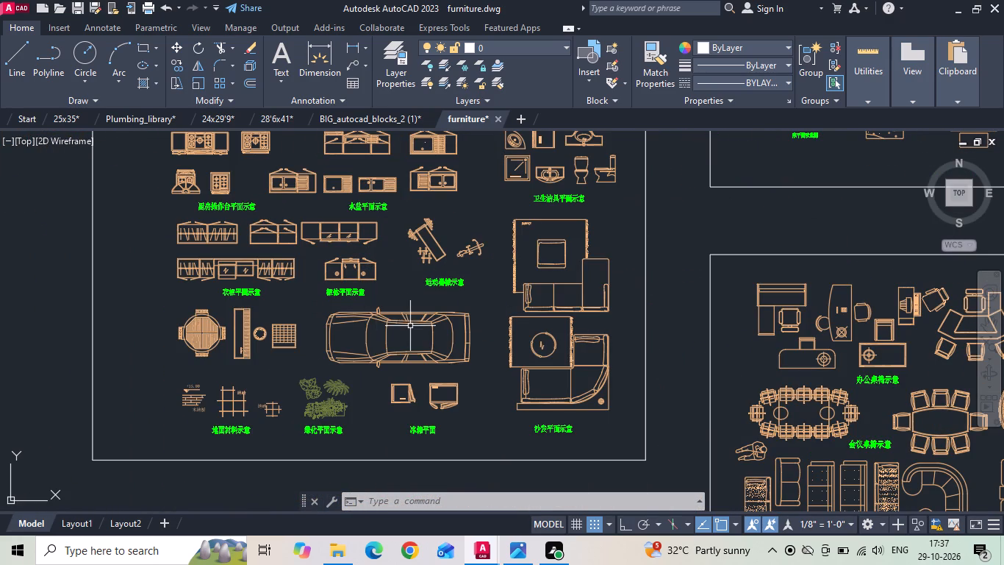
scroll(376, 346, "down", 2)
middle_click_drag(376, 298, 329, 407)
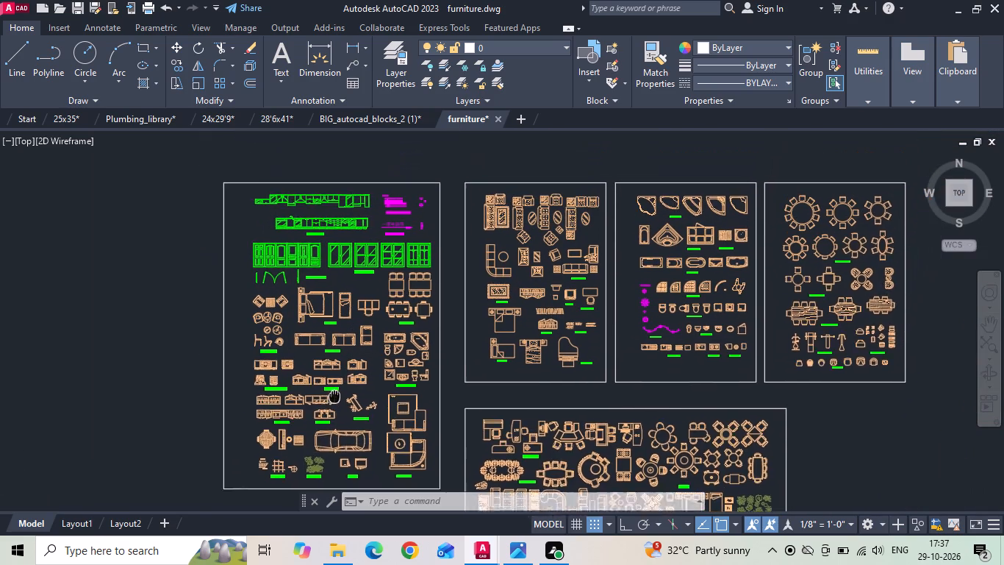
middle_click_drag(329, 407, 320, 424)
scroll(382, 295, "down", 2)
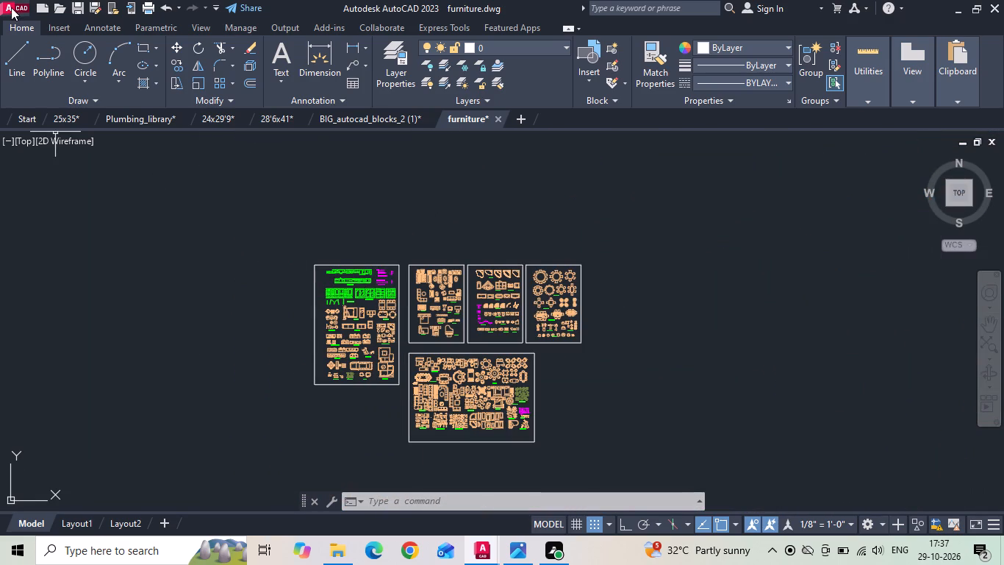
Open the Plumbing_library2 (1) drawing from the Downloads folder.
left_click(11, 7)
left_click(21, 121)
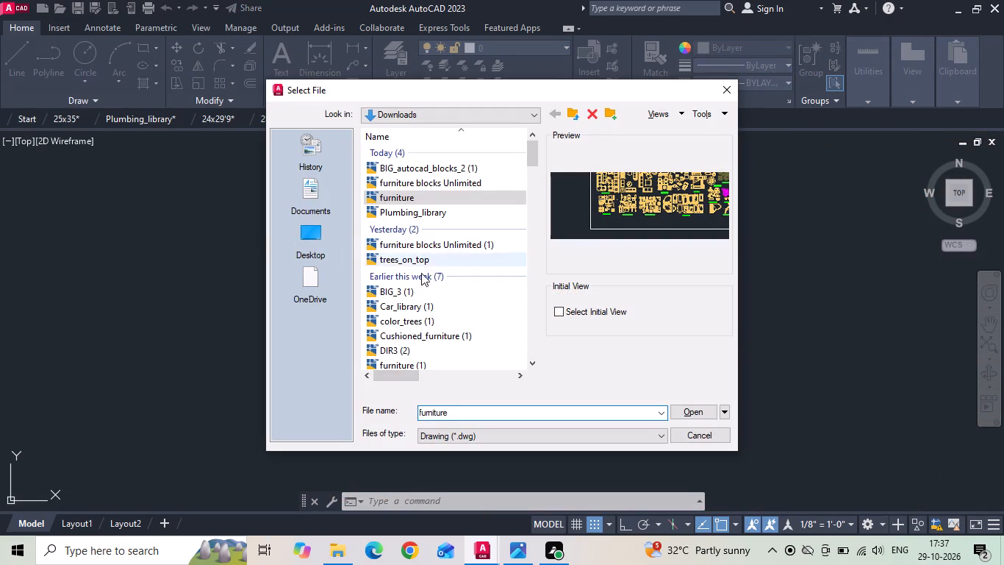
scroll(415, 337, "down", 1)
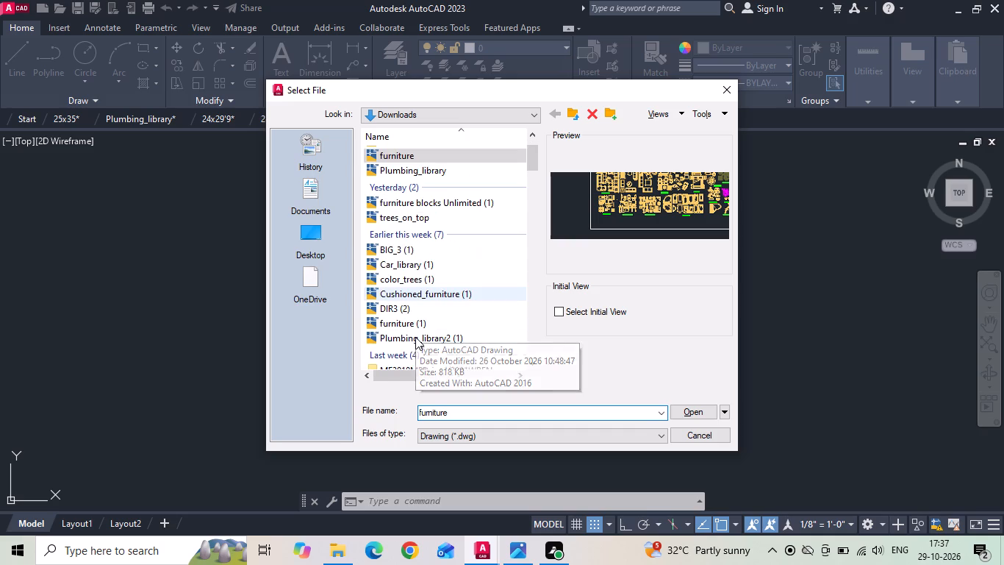
left_click(415, 337)
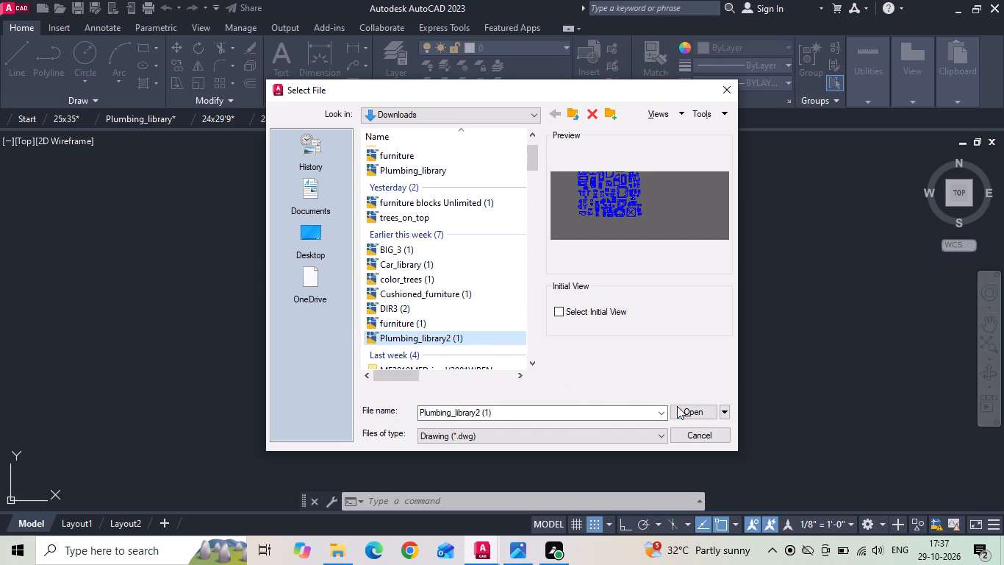
left_click(689, 411)
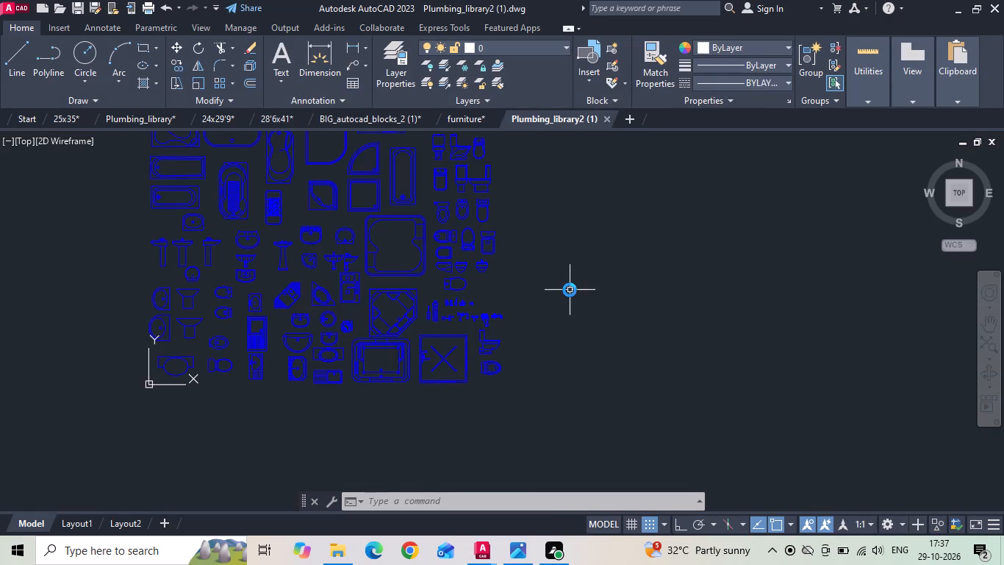
Examine the plumbing library's taps, washbasins, toilets, shower trays and bathtub blocks.
scroll(480, 321, "up", 3)
scroll(409, 316, "up", 1)
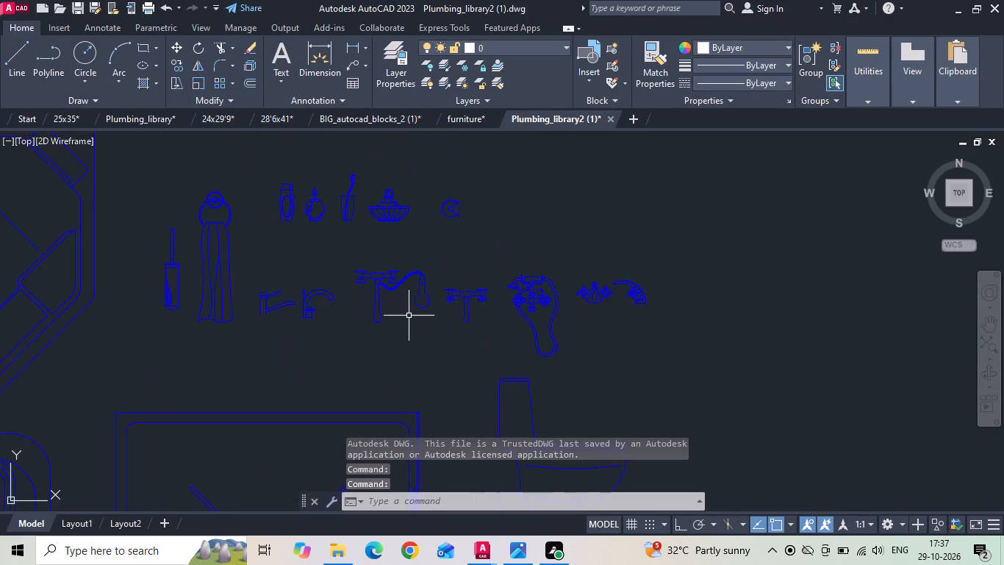
scroll(647, 340, "down", 4)
scroll(453, 307, "up", 2)
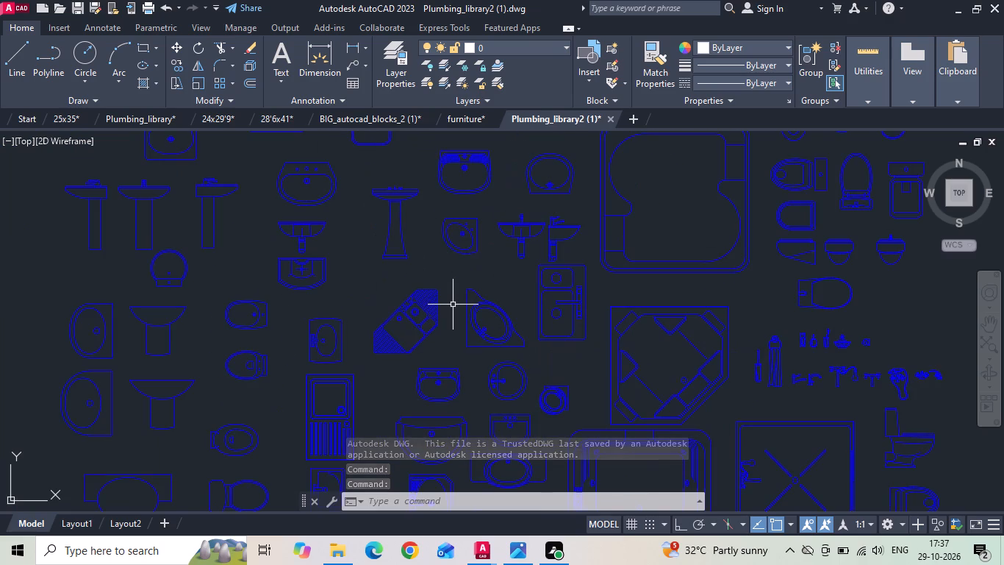
scroll(442, 388, "down", 2)
middle_click_drag(439, 287, 413, 412)
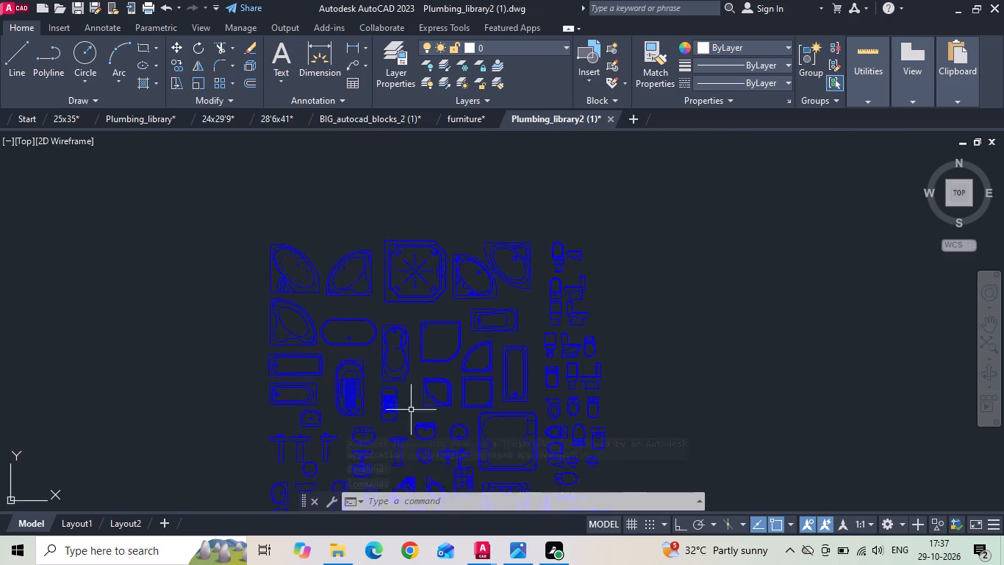
scroll(453, 258, "down", 3)
scroll(456, 299, "up", 1)
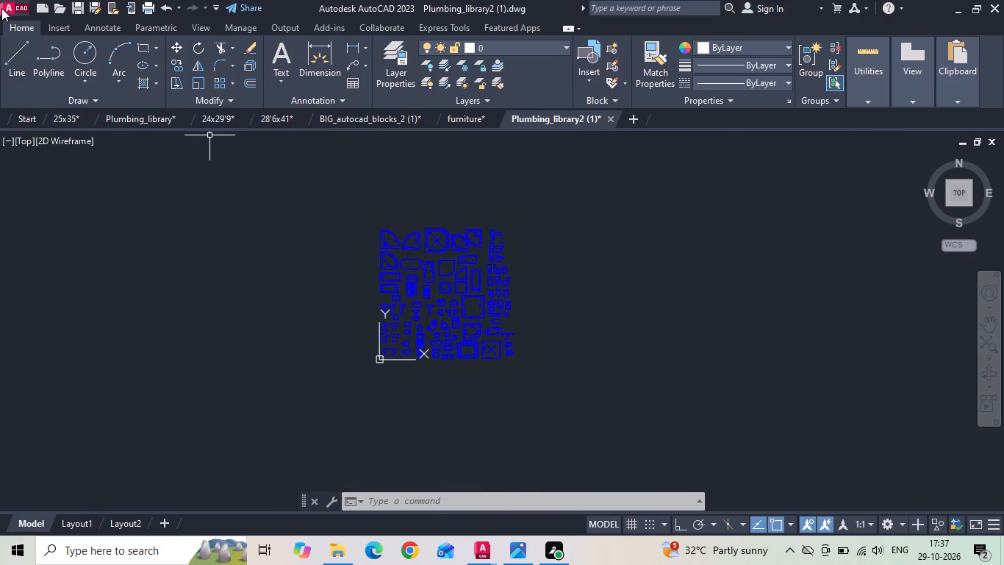
left_click(1, 7)
left_click(7, 118)
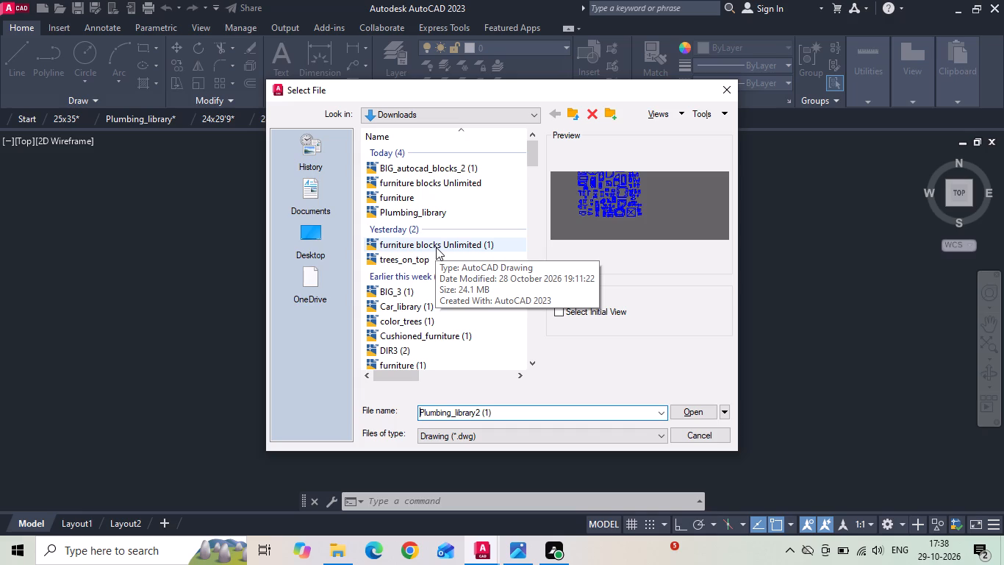
scroll(412, 311, "down", 1)
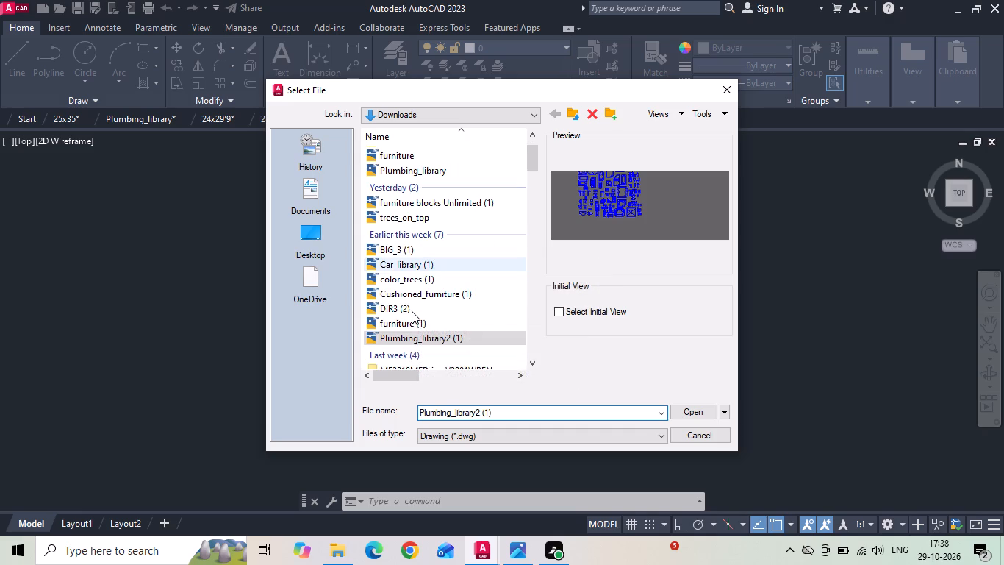
scroll(412, 311, "down", 1)
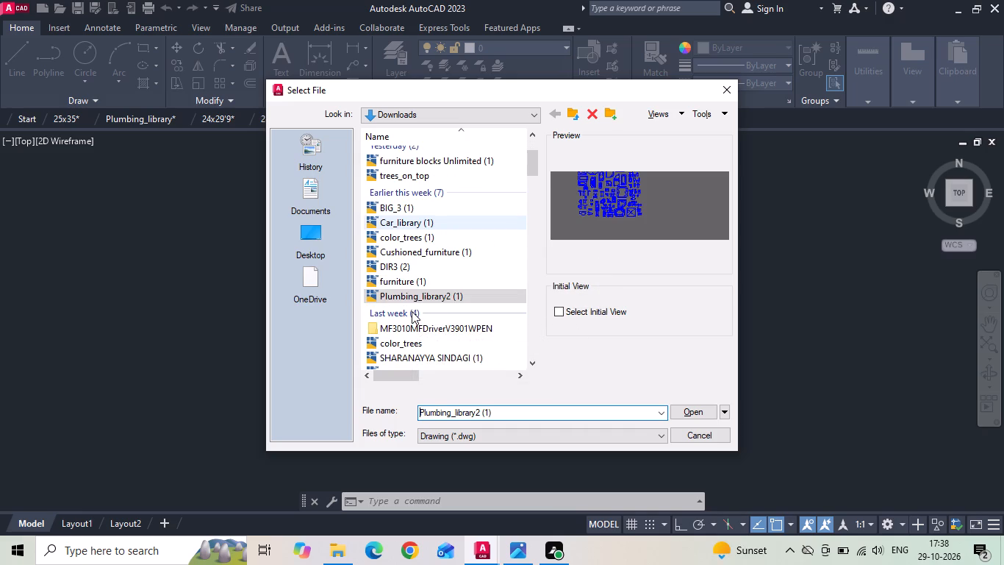
scroll(412, 311, "down", 1)
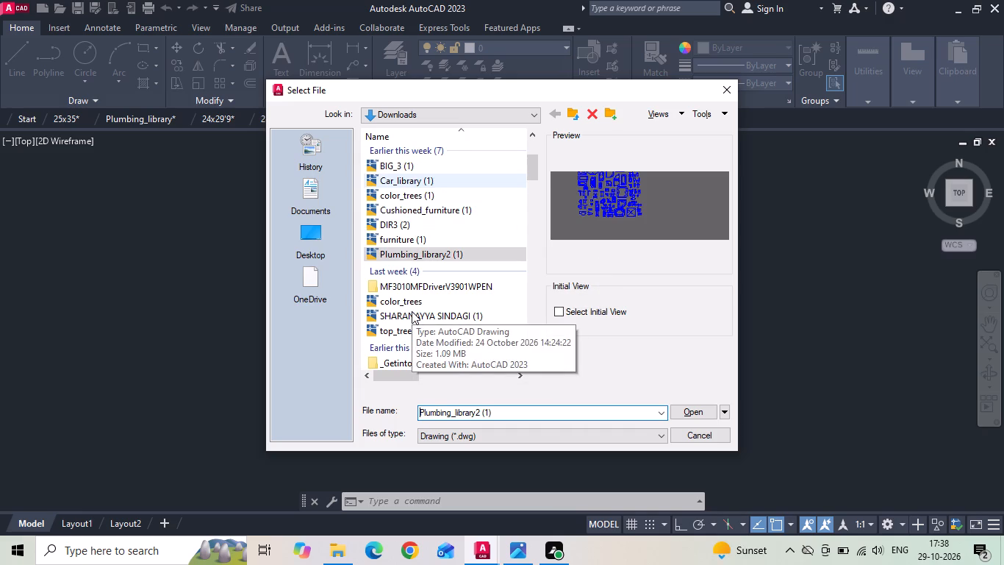
left_click(409, 223)
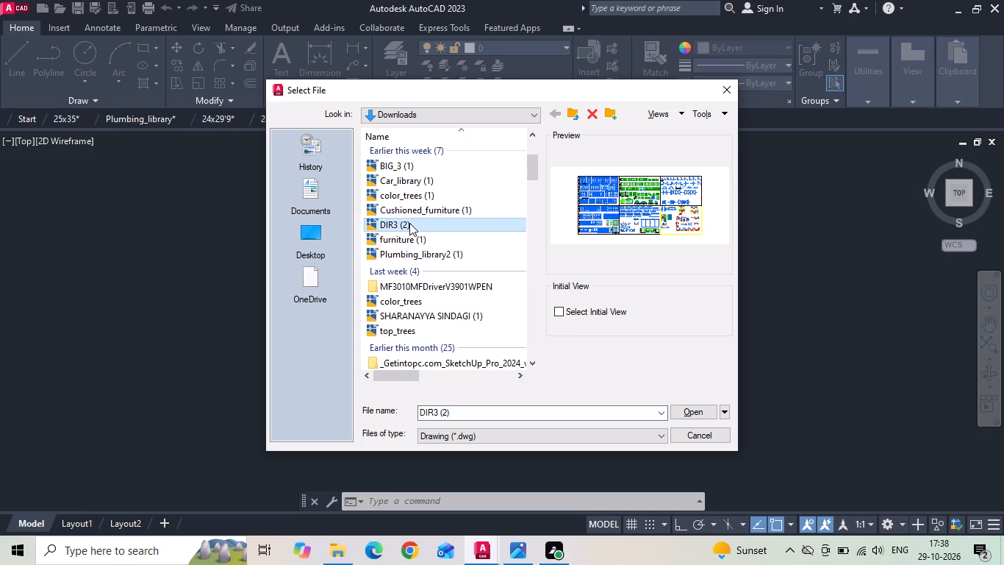
left_click(694, 412)
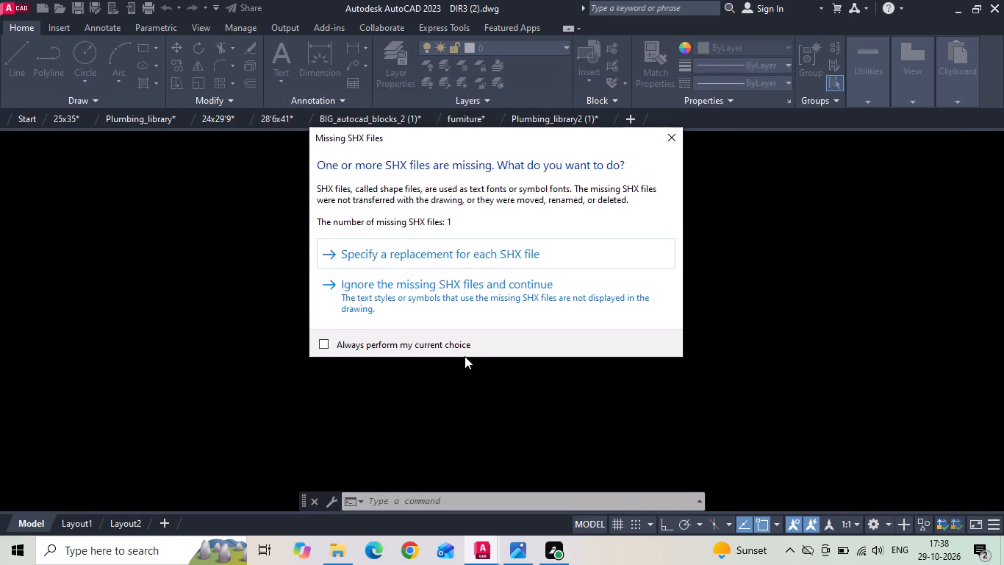
left_click(443, 255)
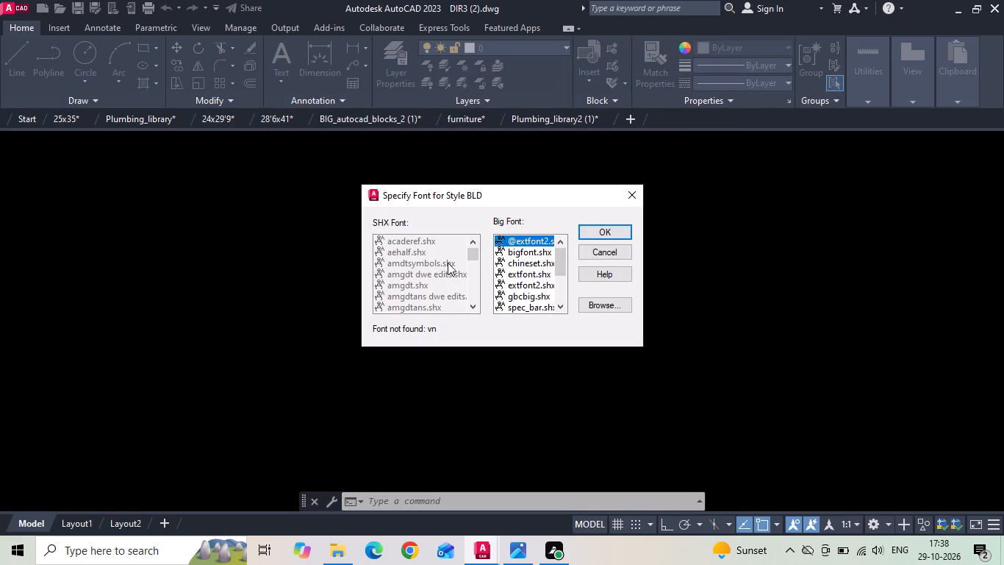
left_click(612, 234)
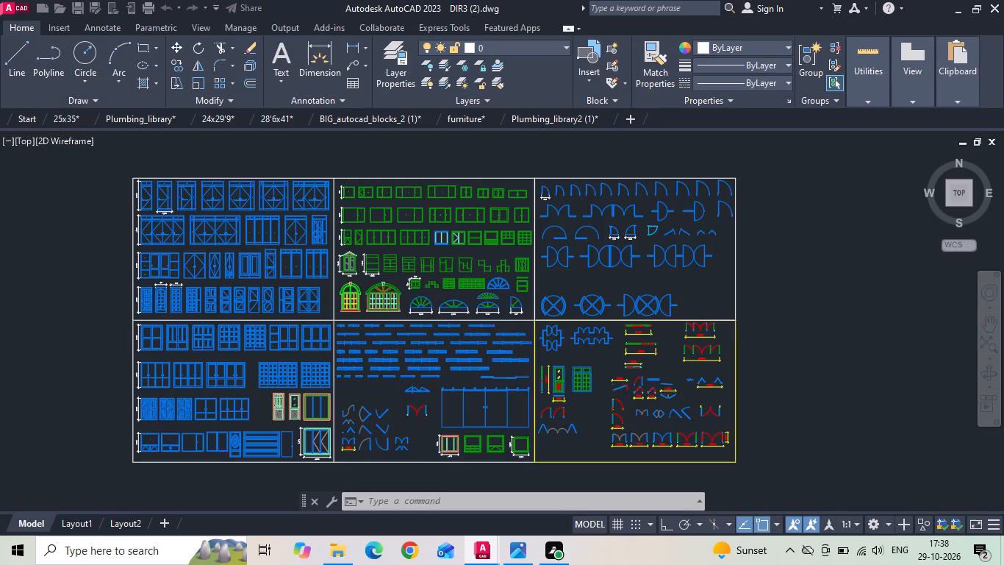
scroll(517, 233, "down", 4)
scroll(506, 233, "up", 3)
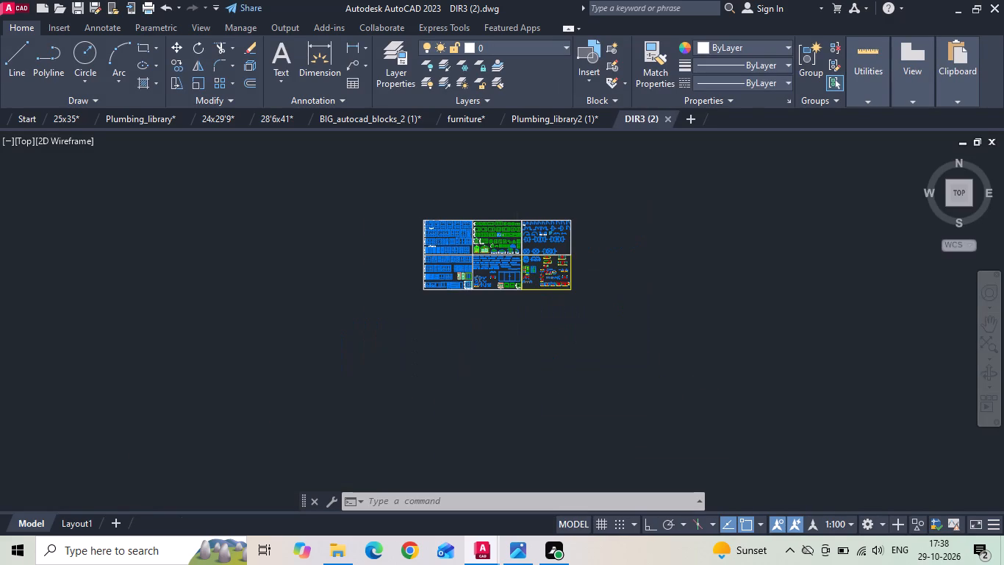
scroll(505, 232, "up", 3)
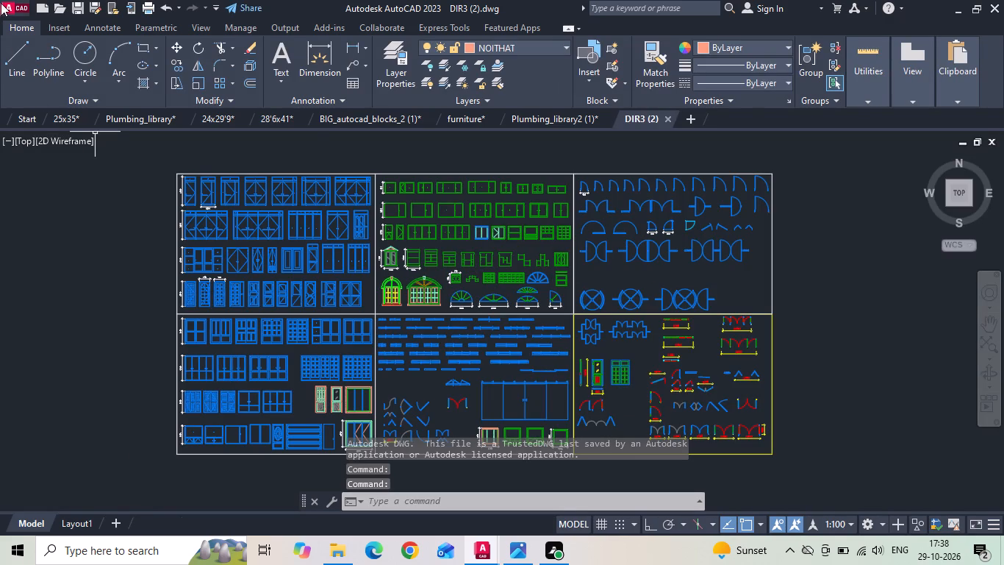
left_click(1, 3)
left_click(143, 89)
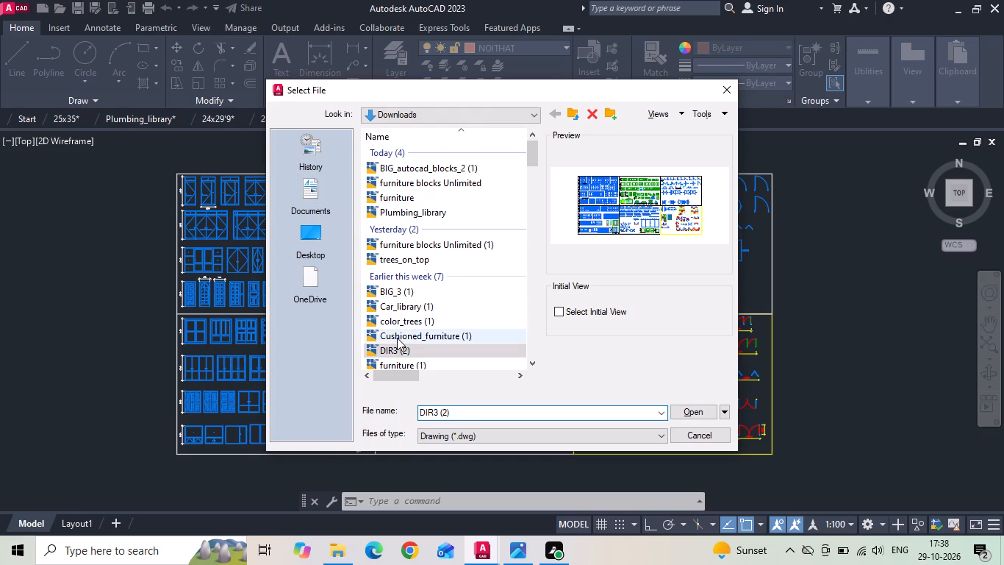
left_click(414, 296)
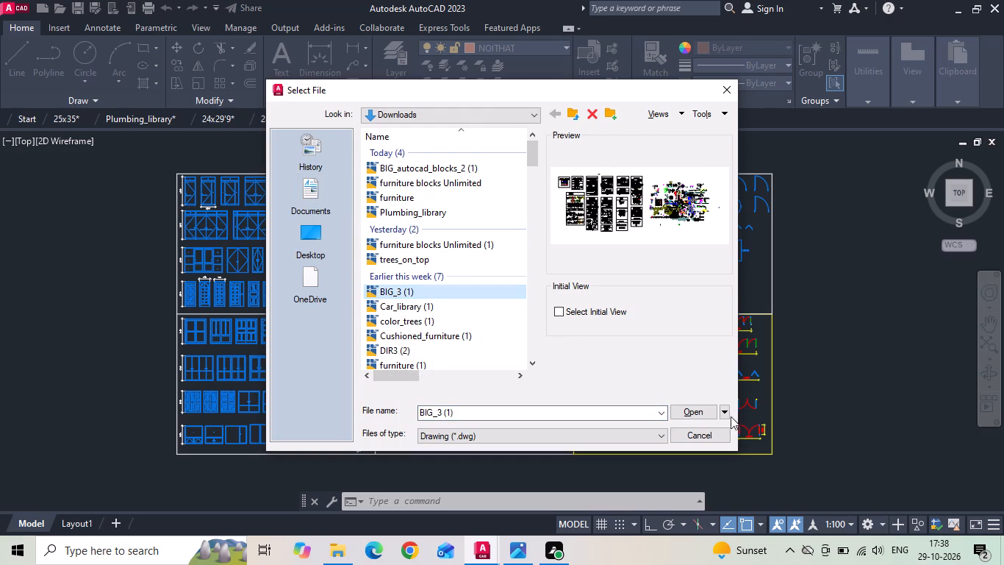
left_click(700, 417)
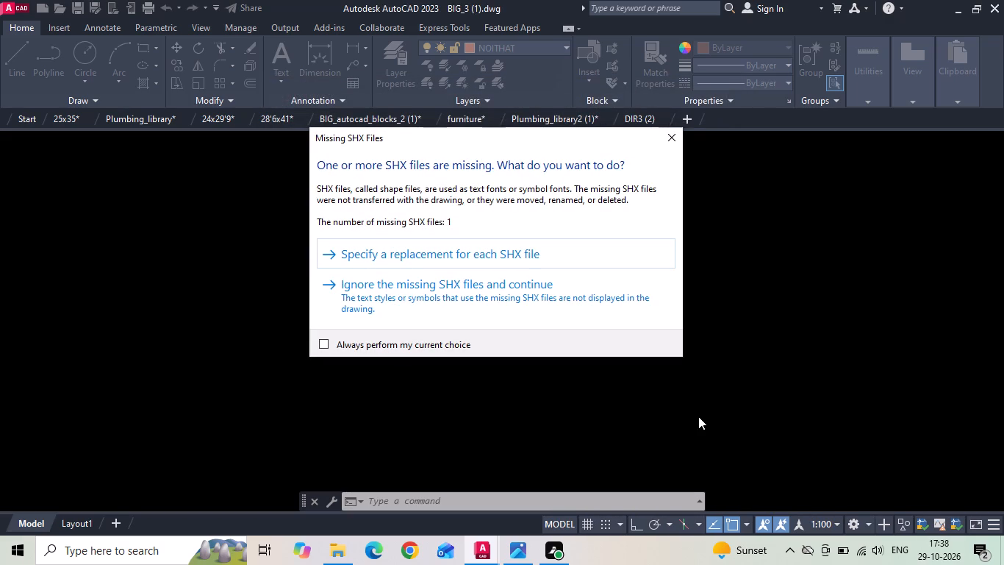
left_click(518, 257)
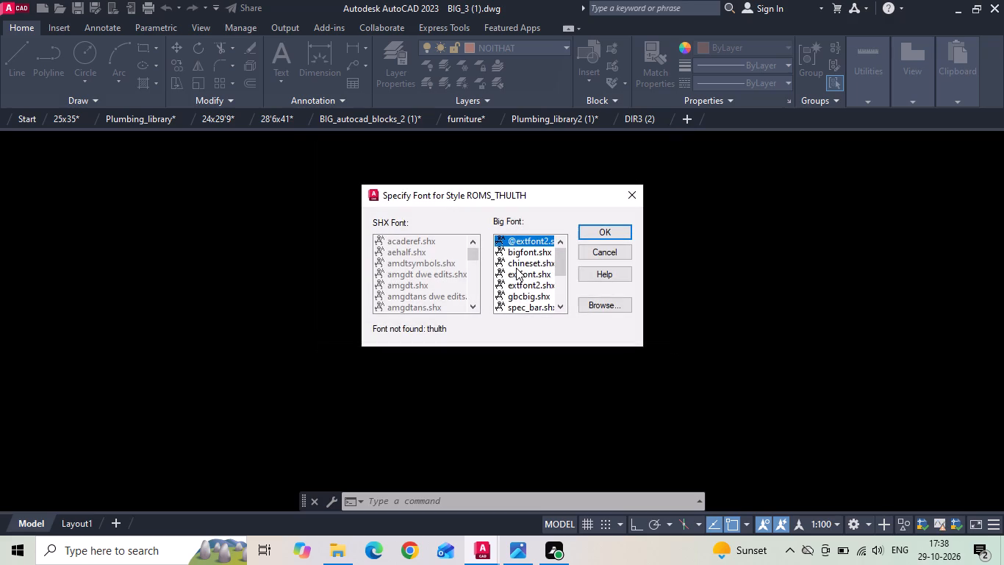
left_click(583, 233)
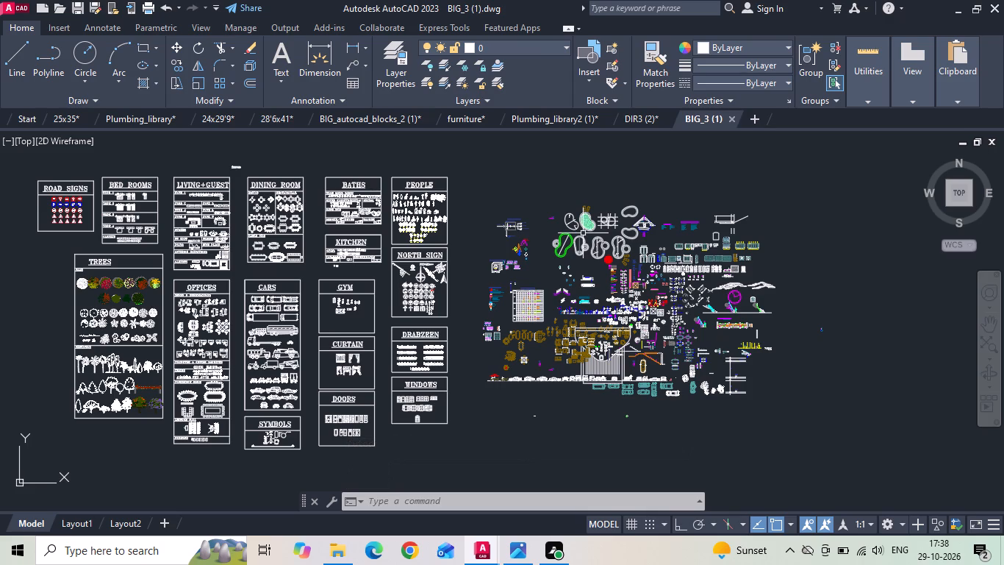
Examine the framed block sheets, including living room, kitchen, baths, trees, offices and cars, for usable blocks.
scroll(35, 234, "up", 2)
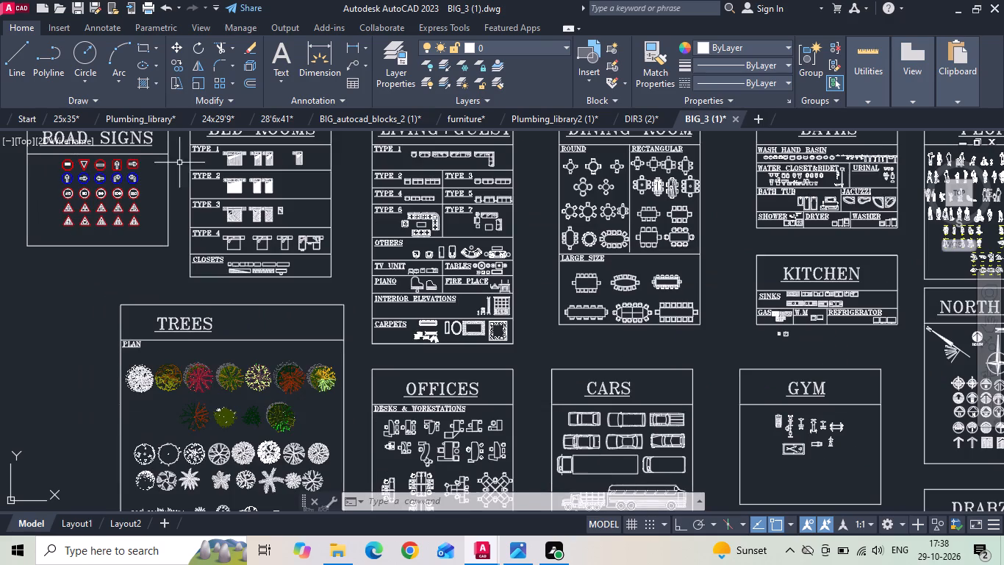
scroll(438, 224, "up", 2)
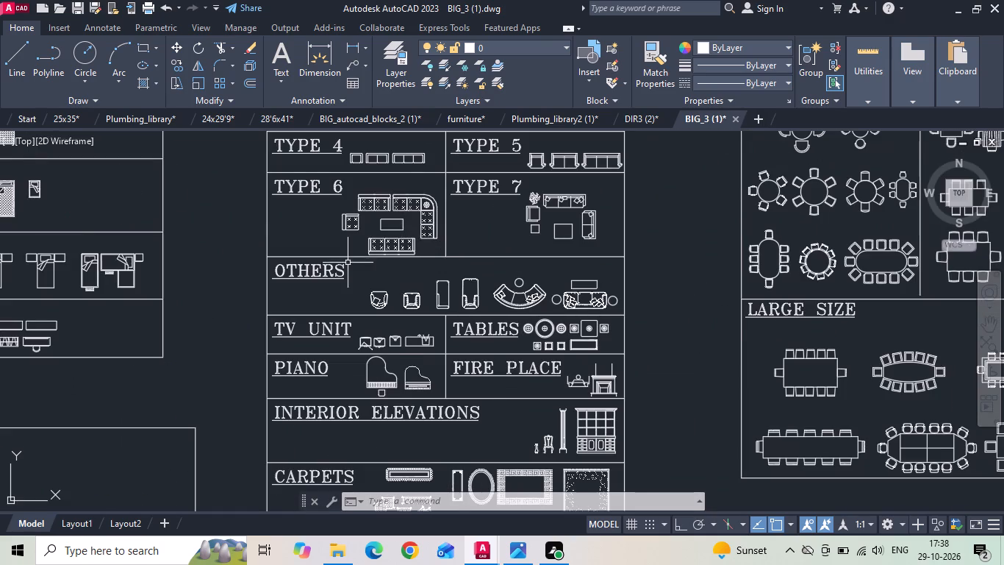
scroll(332, 277, "down", 3)
scroll(625, 303, "up", 4)
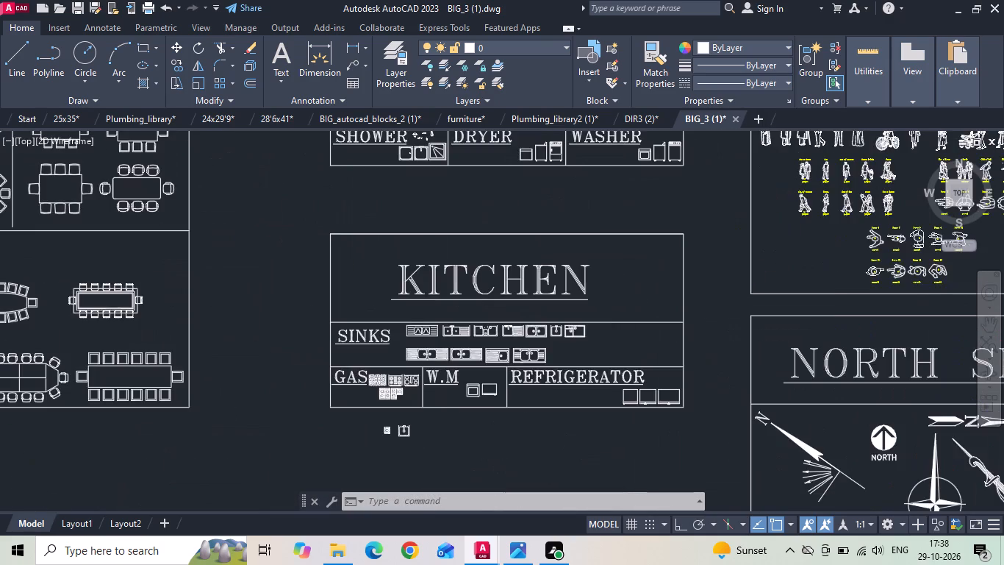
scroll(401, 441, "down", 2)
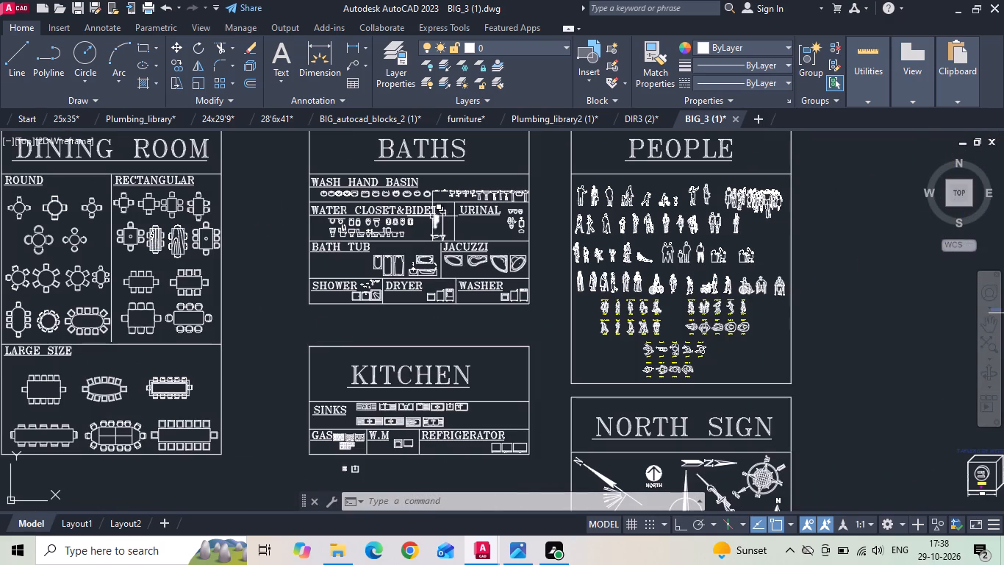
scroll(364, 191, "up", 3)
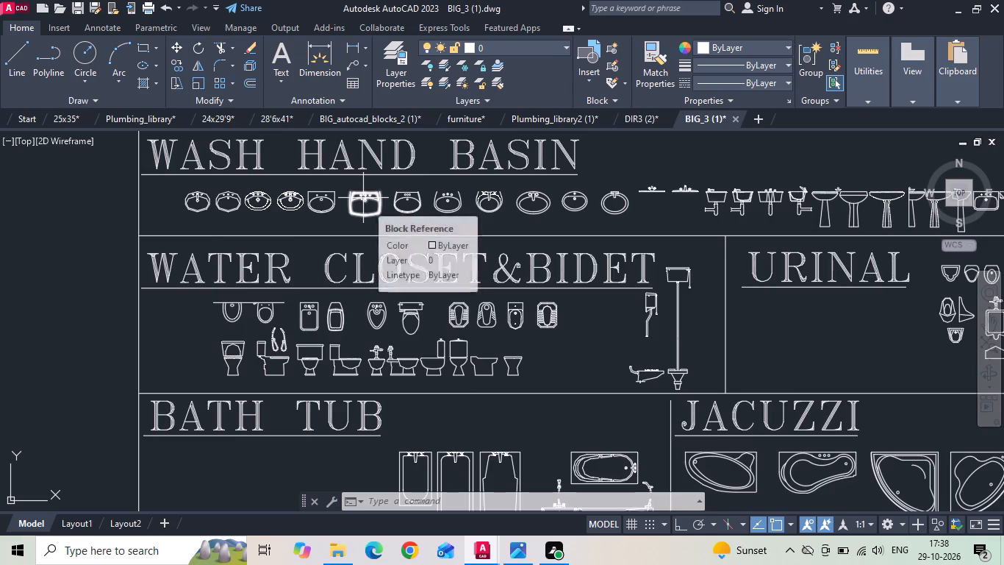
scroll(362, 202, "down", 3)
scroll(354, 261, "down", 2)
middle_click_drag(331, 385, 362, 317)
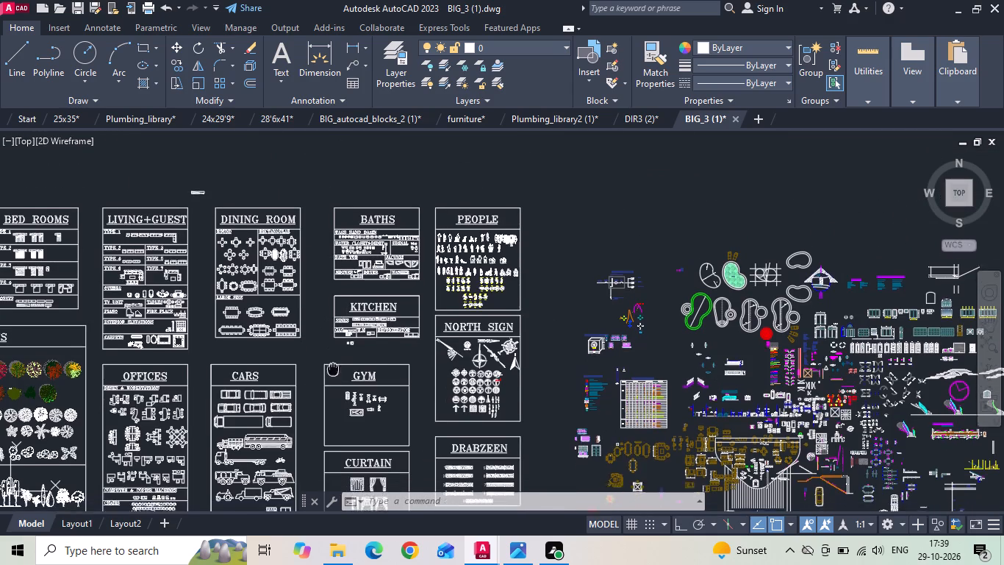
middle_click_drag(362, 317, 404, 274)
scroll(218, 327, "up", 3)
scroll(616, 270, "down", 3)
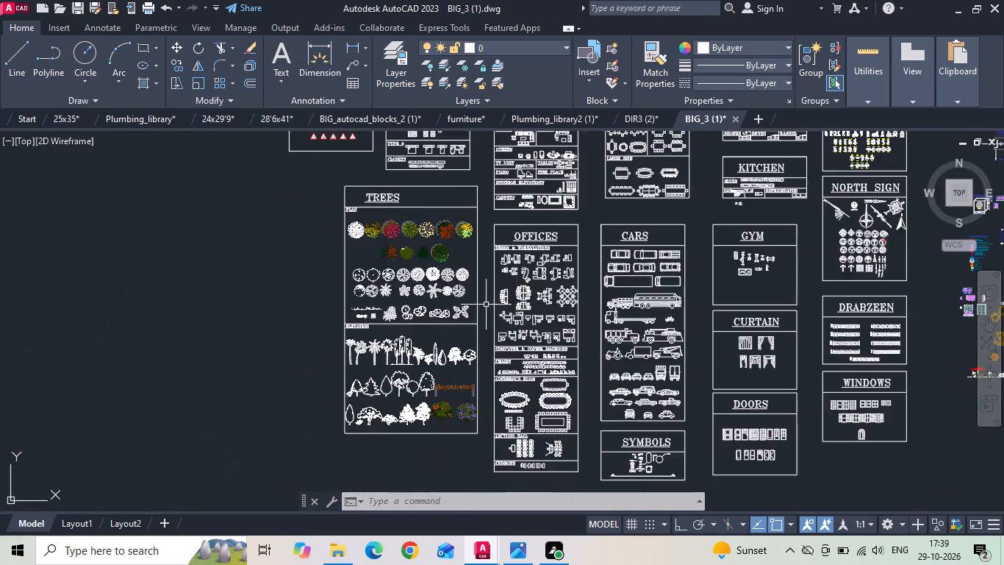
scroll(481, 305, "up", 3)
scroll(319, 288, "down", 3)
Examine the unframed block collection's bathroom fixtures, kitchen appliances, furniture and plan-view vehicles.
middle_click_drag(643, 299, 173, 364)
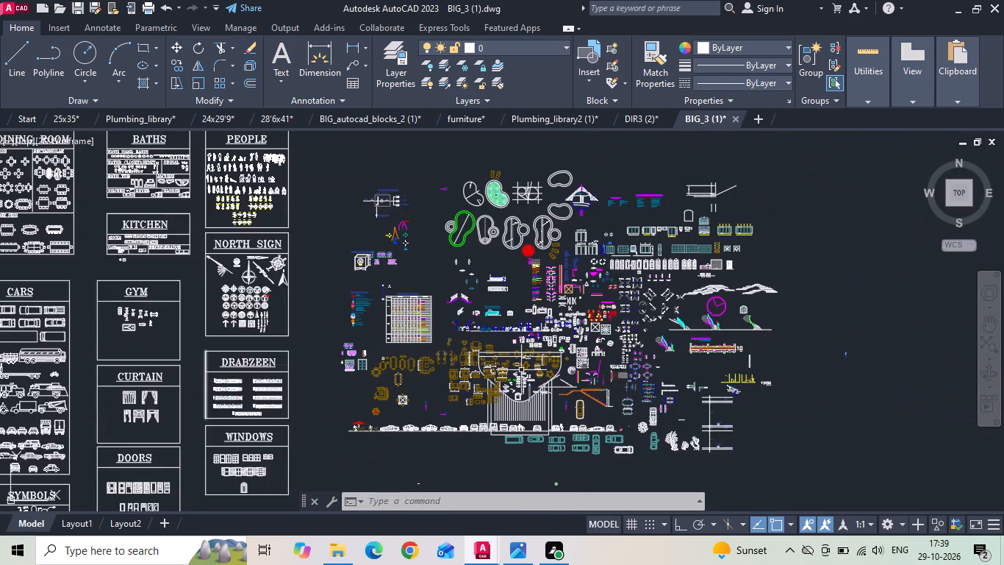
scroll(500, 372, "up", 3)
scroll(311, 394, "down", 2)
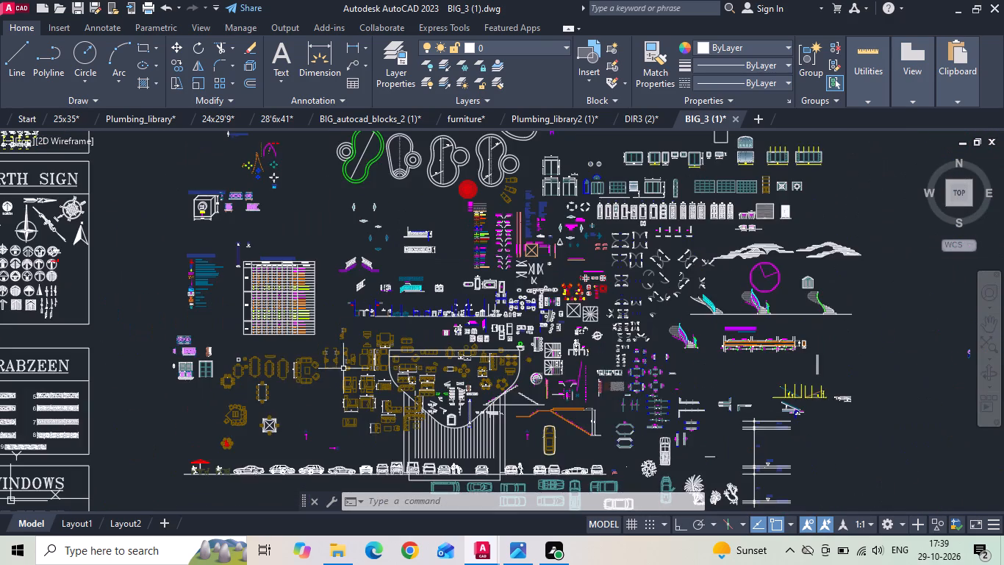
scroll(491, 299, "up", 2)
scroll(632, 277, "up", 3)
scroll(622, 263, "down", 1)
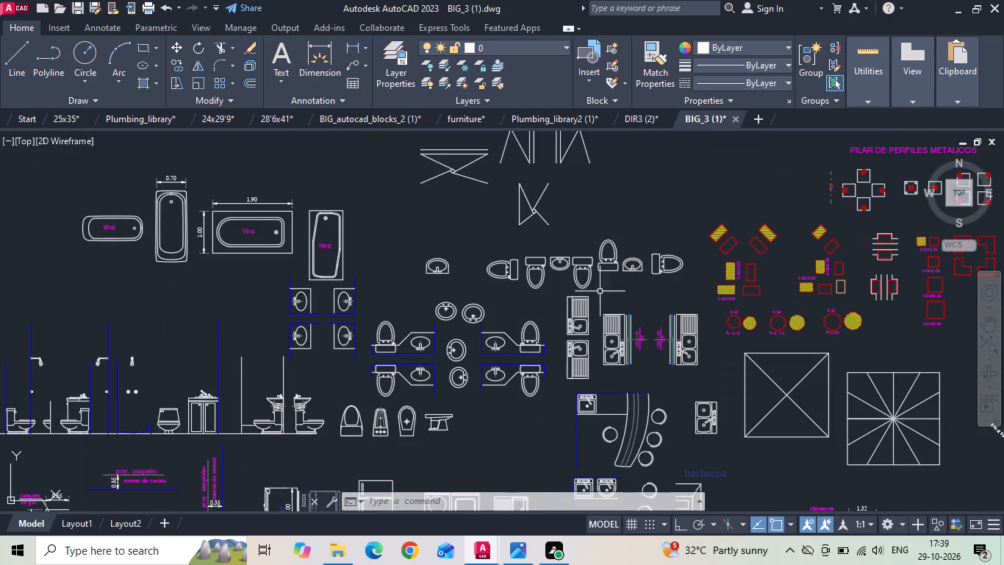
middle_click_drag(523, 398, 605, 264)
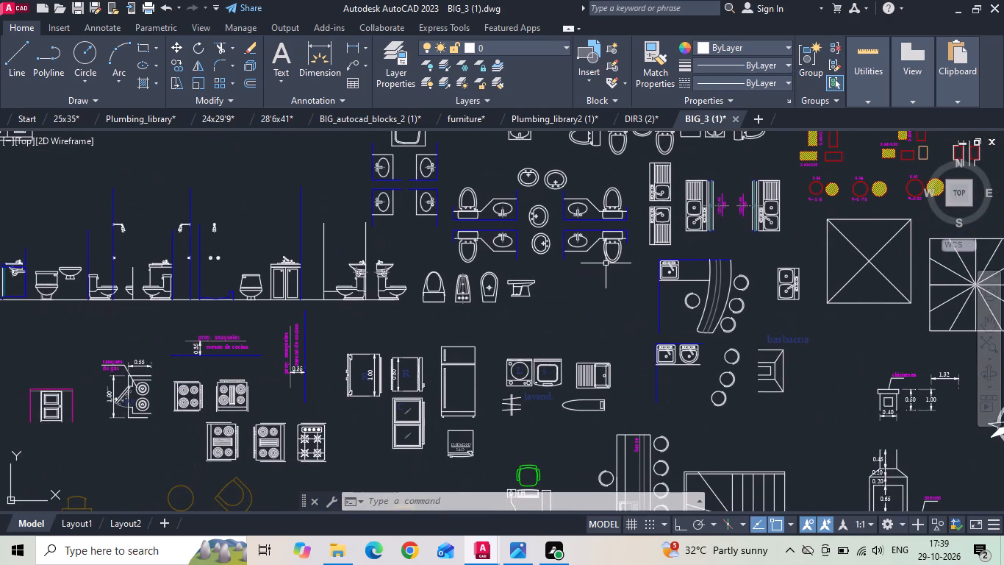
scroll(606, 263, "down", 1)
scroll(483, 296, "down", 1)
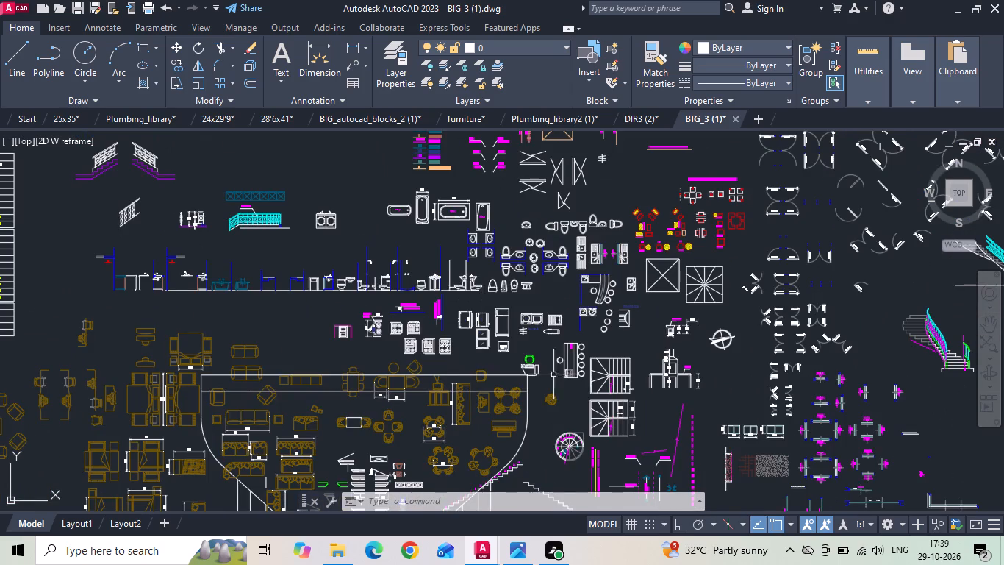
middle_click_drag(584, 405, 478, 214)
middle_click_drag(483, 399, 535, 261)
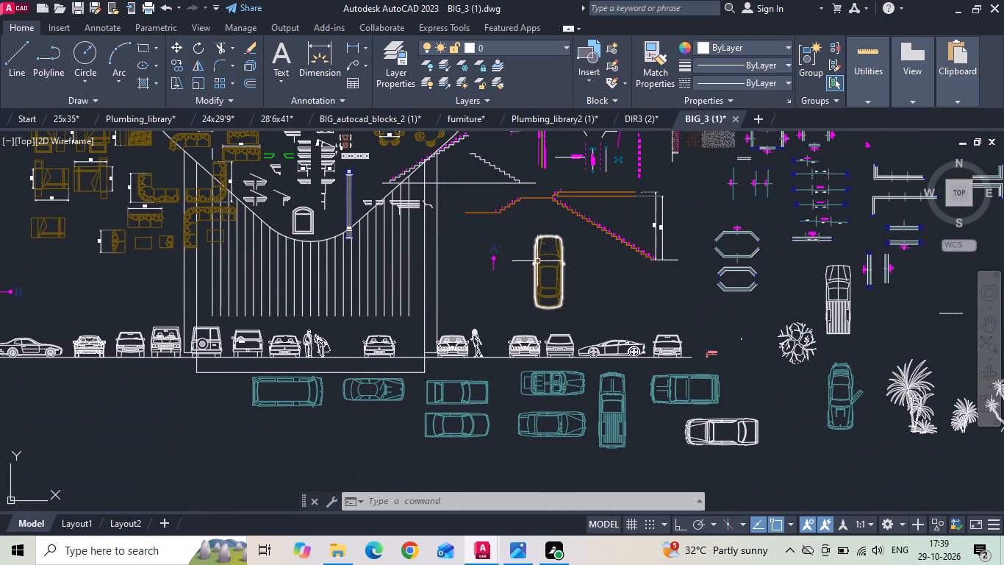
scroll(600, 440, "up", 1)
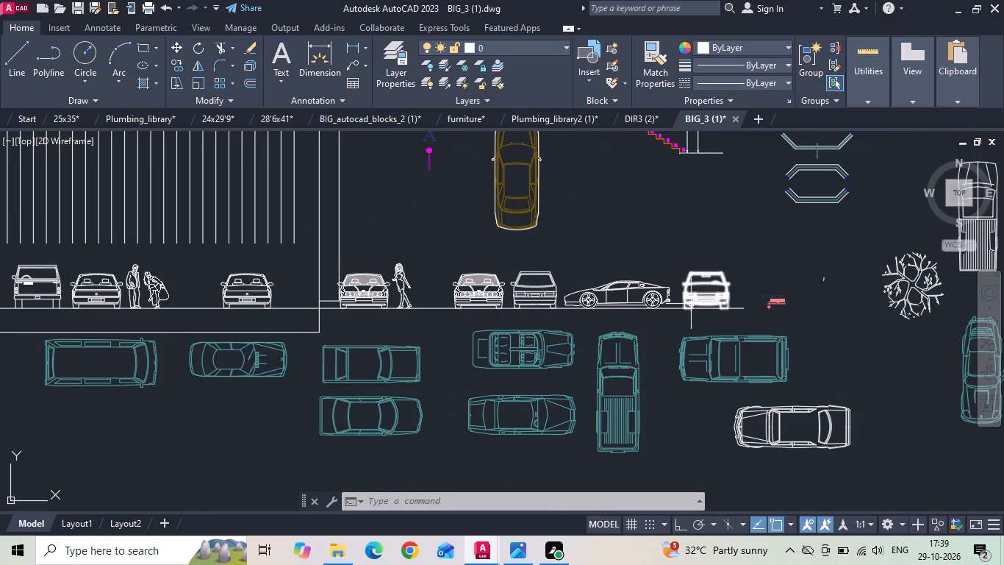
middle_click_drag(619, 341, 423, 363)
scroll(426, 363, "down", 1)
middle_click_drag(672, 248, 649, 276)
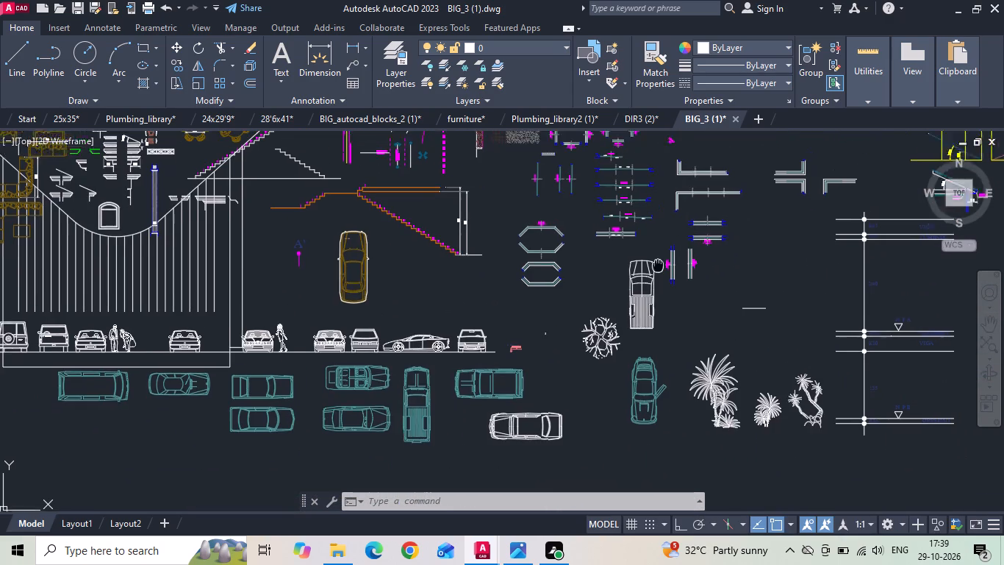
middle_click_drag(649, 276, 531, 354)
Examine the unframed collection's sanitary fixtures, sinks, column symbols and door blocks.
scroll(479, 387, "down", 1)
scroll(454, 247, "up", 1)
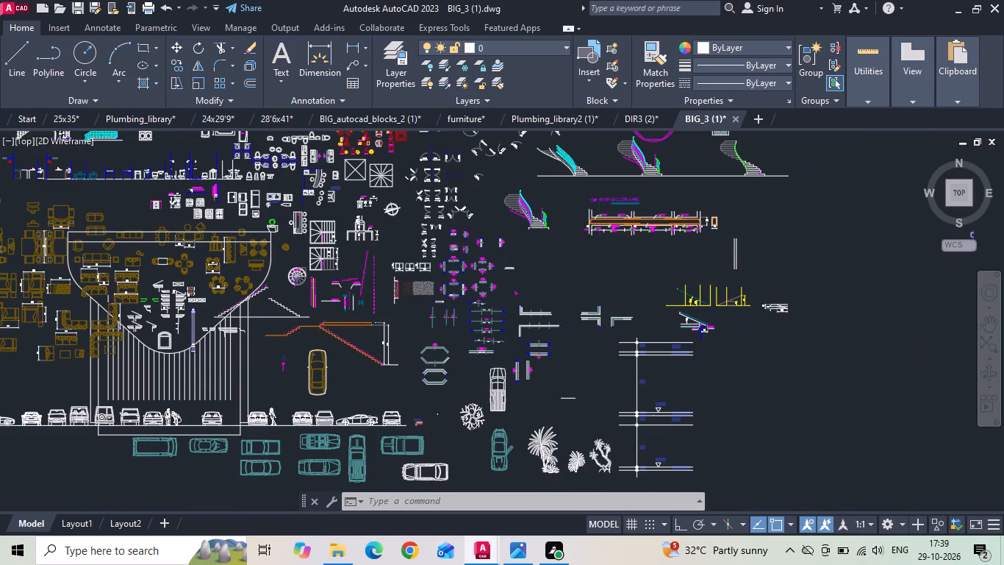
scroll(454, 247, "up", 1)
scroll(372, 257, "up", 2)
scroll(408, 359, "down", 4)
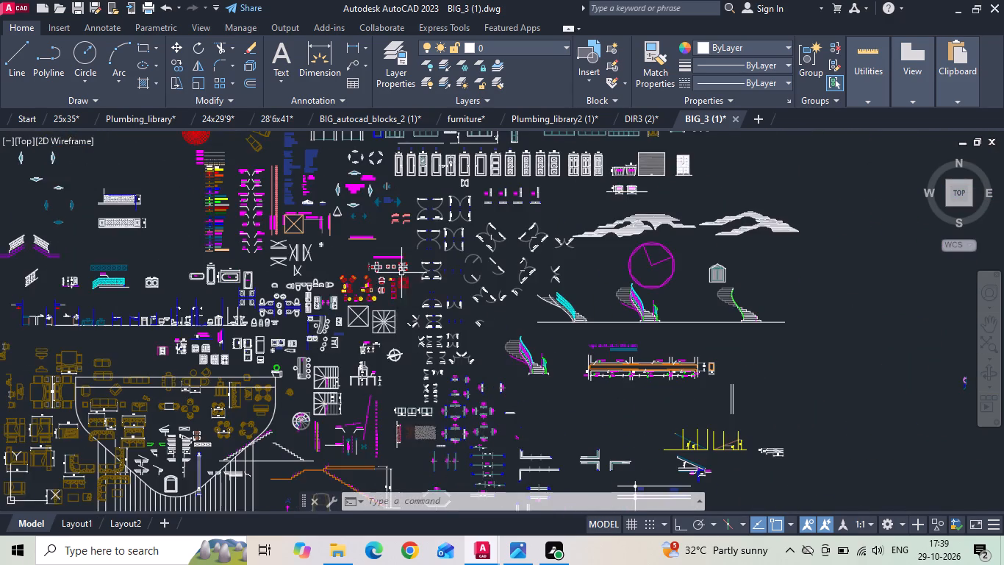
scroll(404, 266, "up", 3)
scroll(451, 423, "down", 1)
scroll(183, 417, "up", 2)
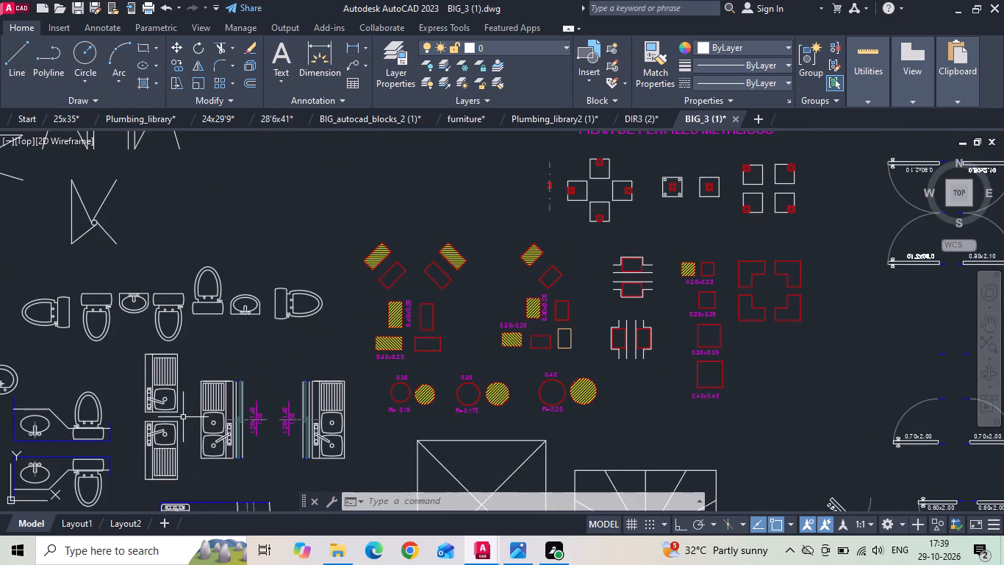
scroll(522, 377, "down", 2)
scroll(306, 437, "up", 2)
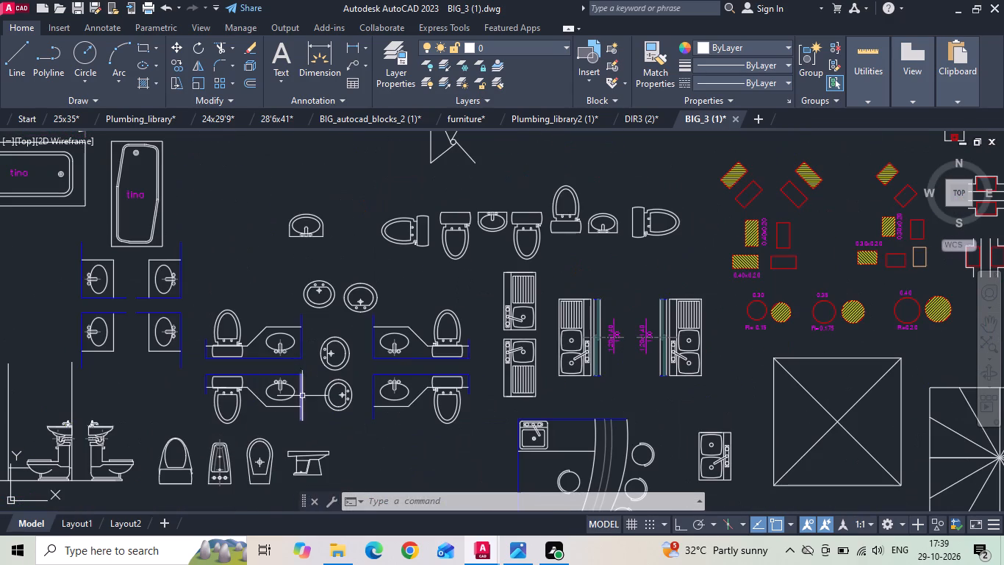
scroll(454, 414, "down", 2)
middle_click_drag(390, 312, 316, 486)
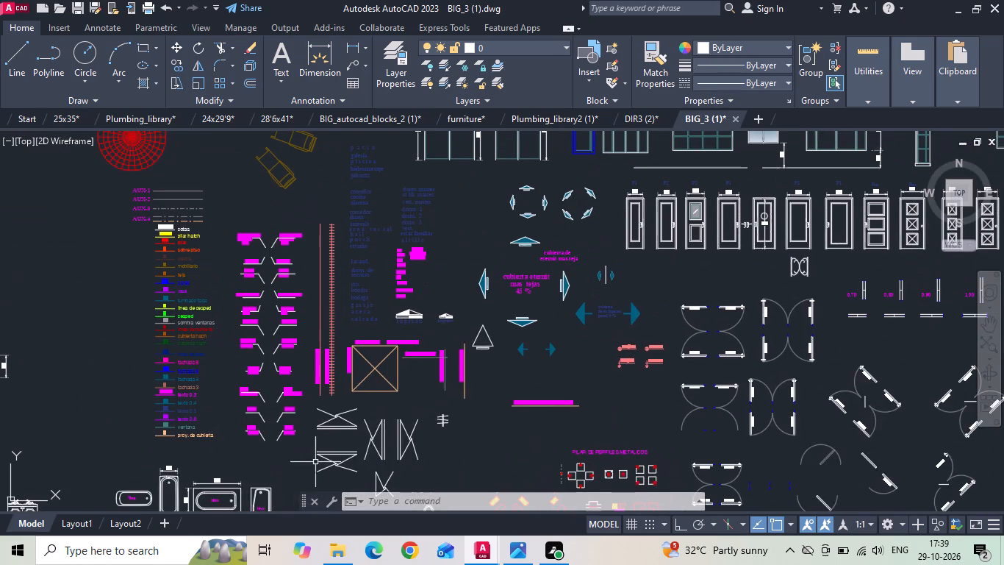
middle_click_drag(592, 379, 334, 459)
Examine the BATHS sheet's wash hand basin, water closet, bathtub and shower fitting blocks.
scroll(545, 357, "down", 2)
scroll(531, 297, "down", 1)
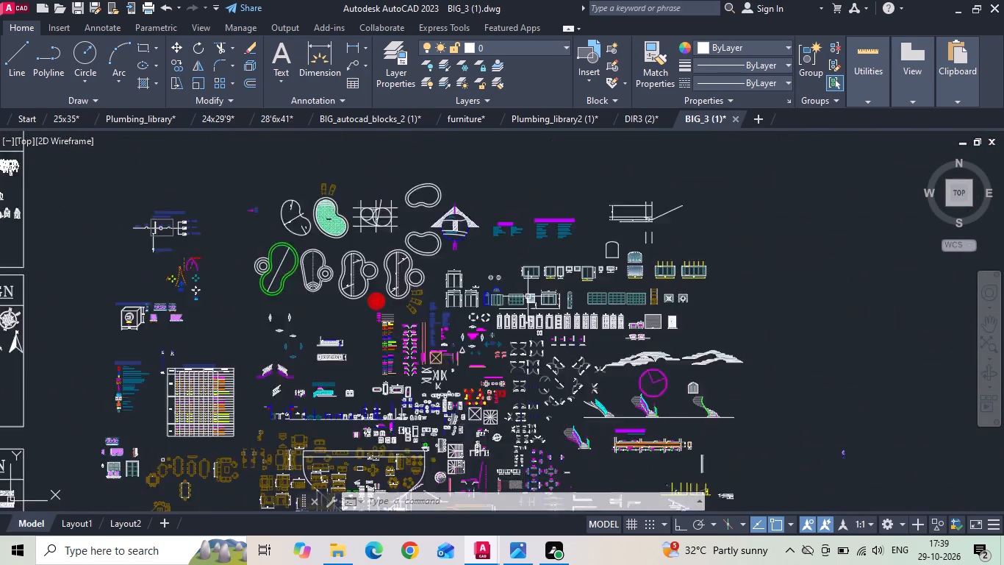
scroll(527, 299, "down", 1)
scroll(162, 300, "up", 3)
scroll(161, 300, "down", 4)
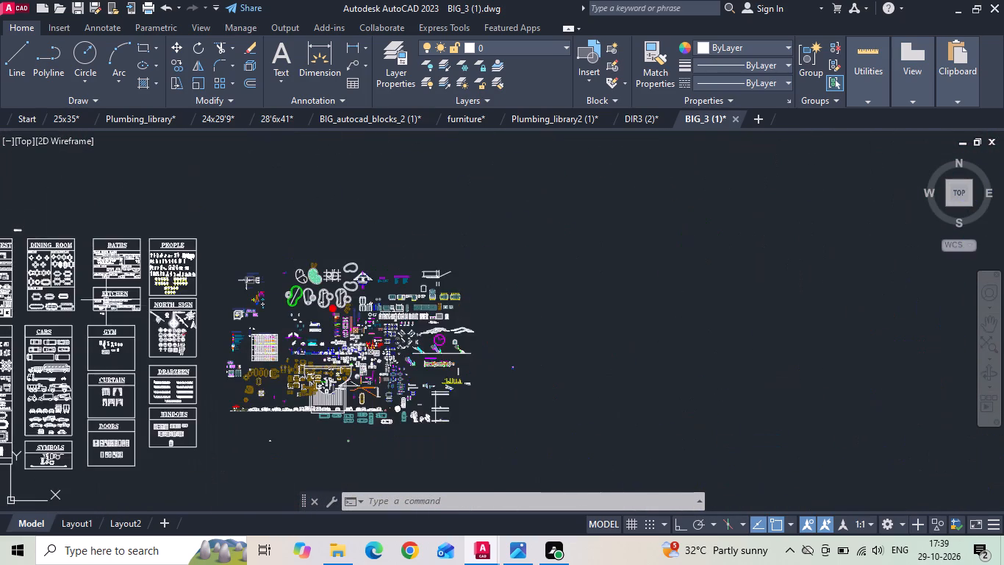
scroll(88, 280, "up", 4)
scroll(165, 335, "up", 1)
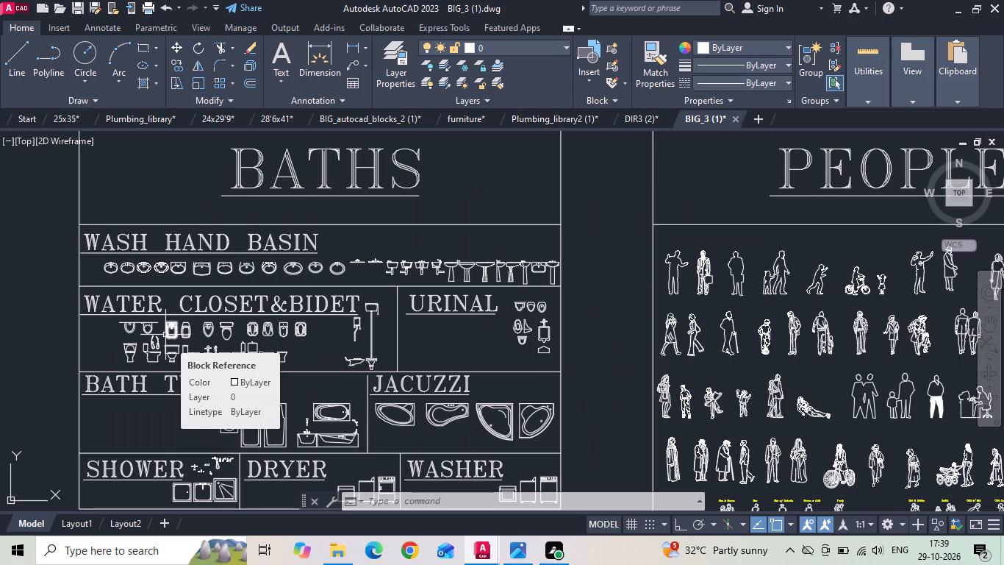
scroll(165, 335, "up", 1)
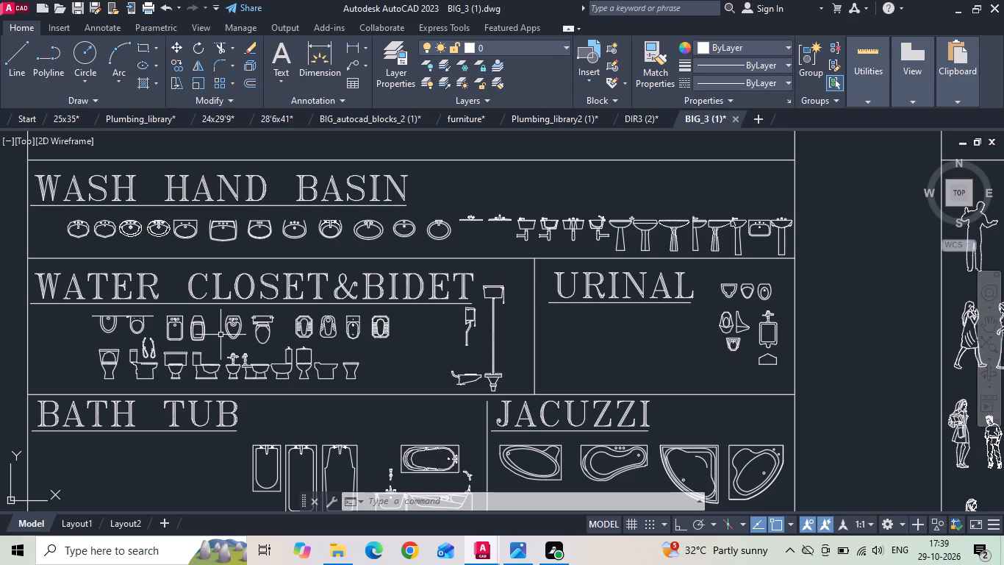
scroll(487, 246, "down", 1)
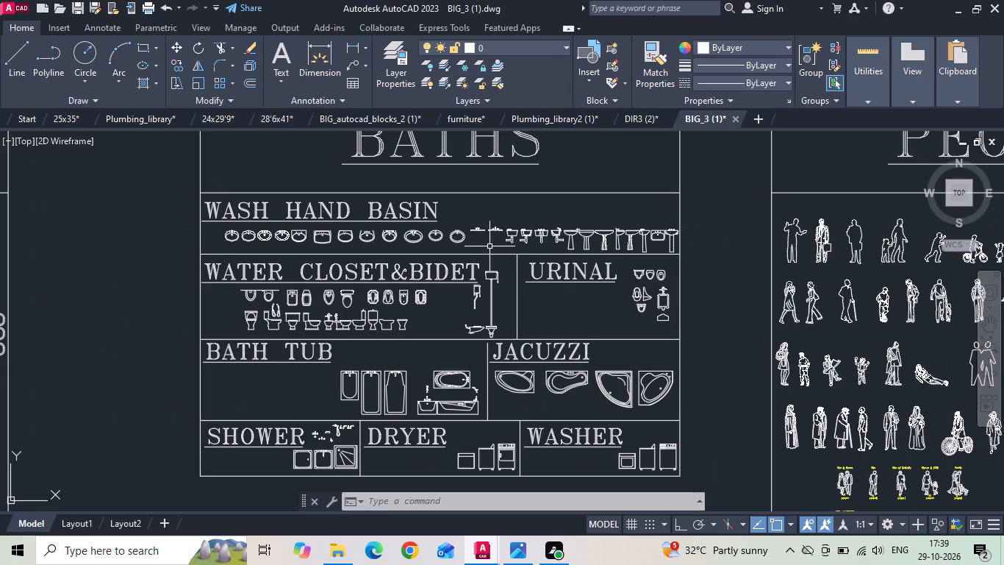
scroll(346, 453, "up", 2)
scroll(287, 438, "up", 3)
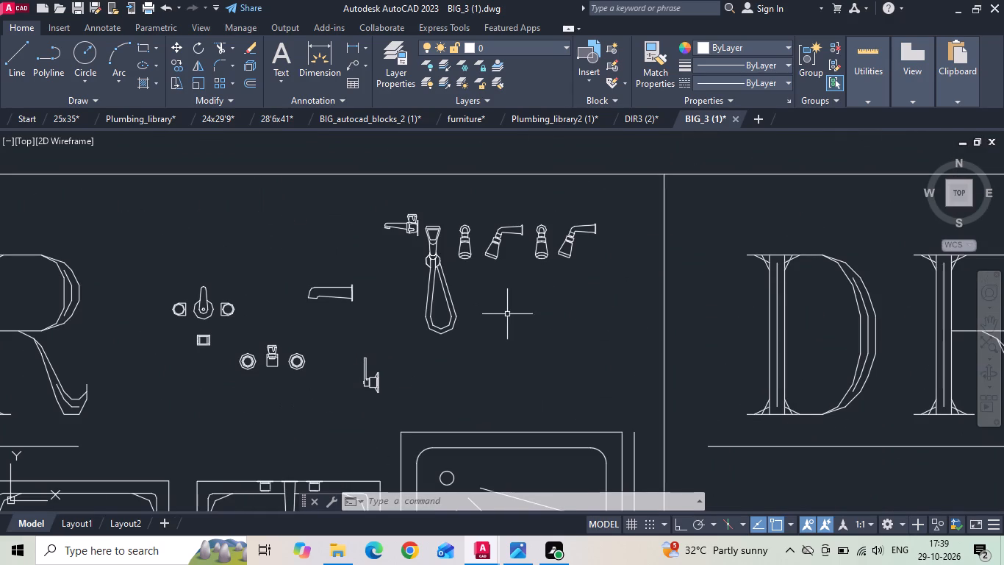
scroll(507, 314, "down", 5)
Examine the KITCHEN sheet's sink, gas stove and washing machine blocks, and the neighbouring dining room and cars sheets.
middle_click_drag(532, 385, 522, 243)
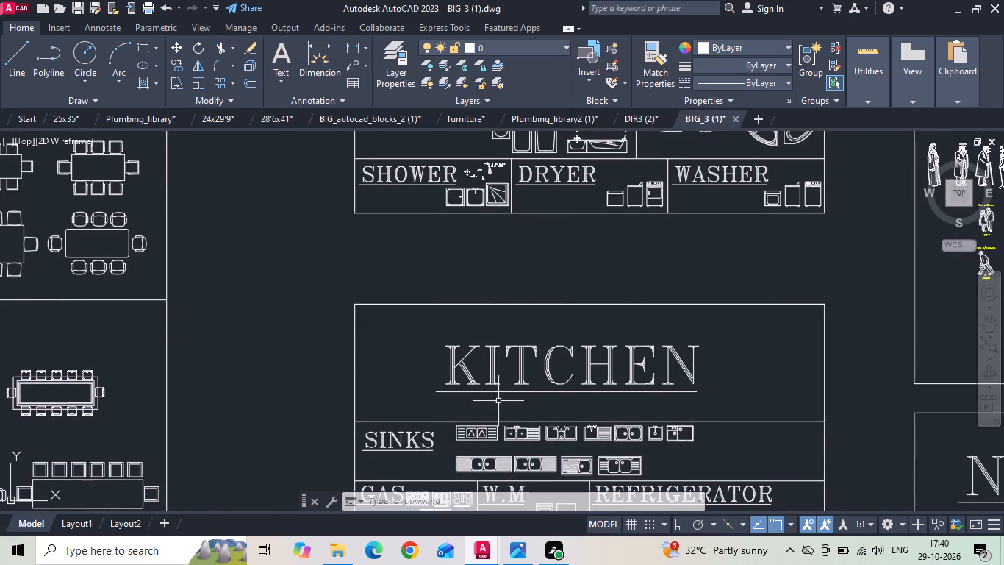
middle_click_drag(500, 380, 512, 274)
scroll(524, 414, "up", 3)
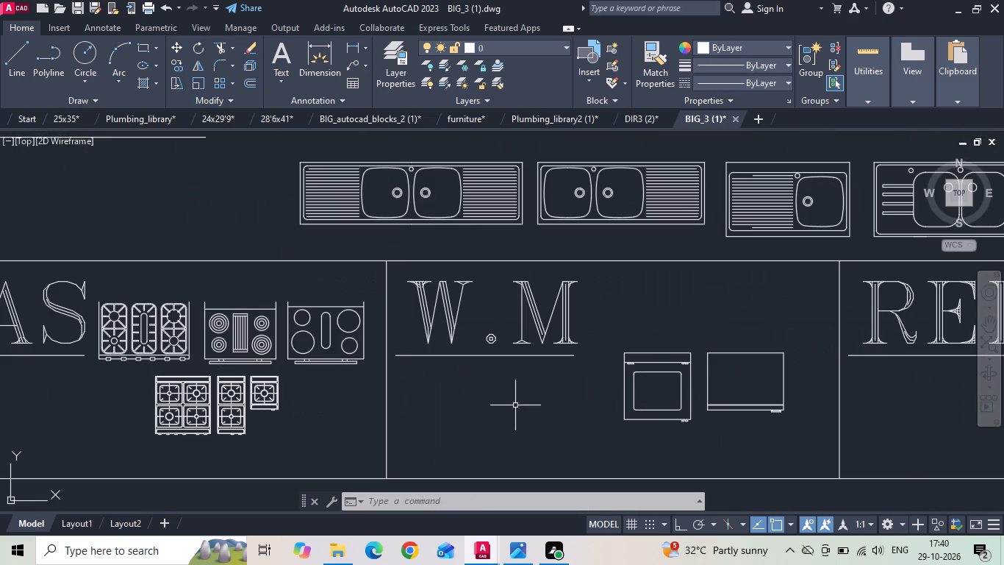
scroll(514, 404, "down", 5)
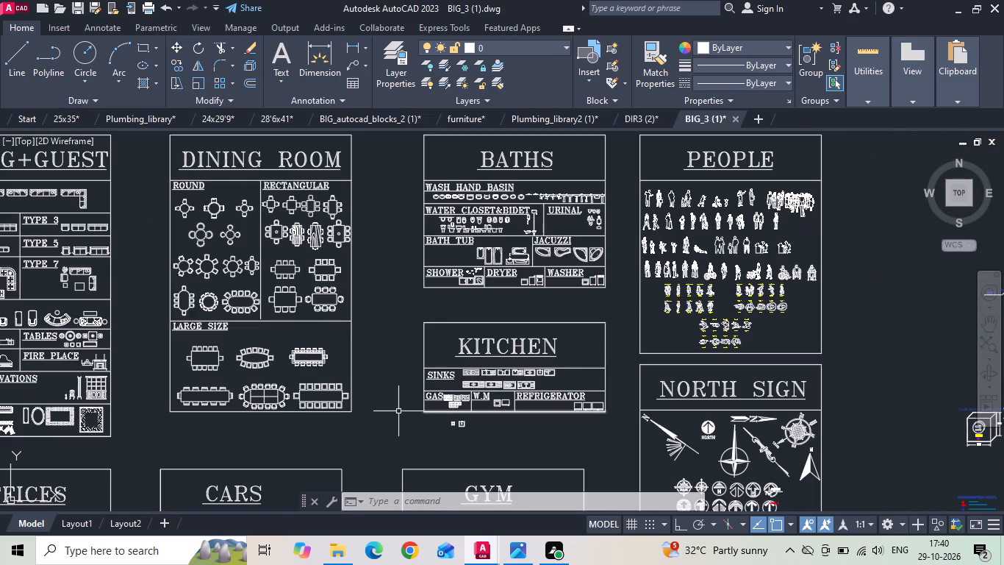
scroll(406, 321, "down", 3)
scroll(363, 416, "up", 2)
scroll(406, 235, "up", 1)
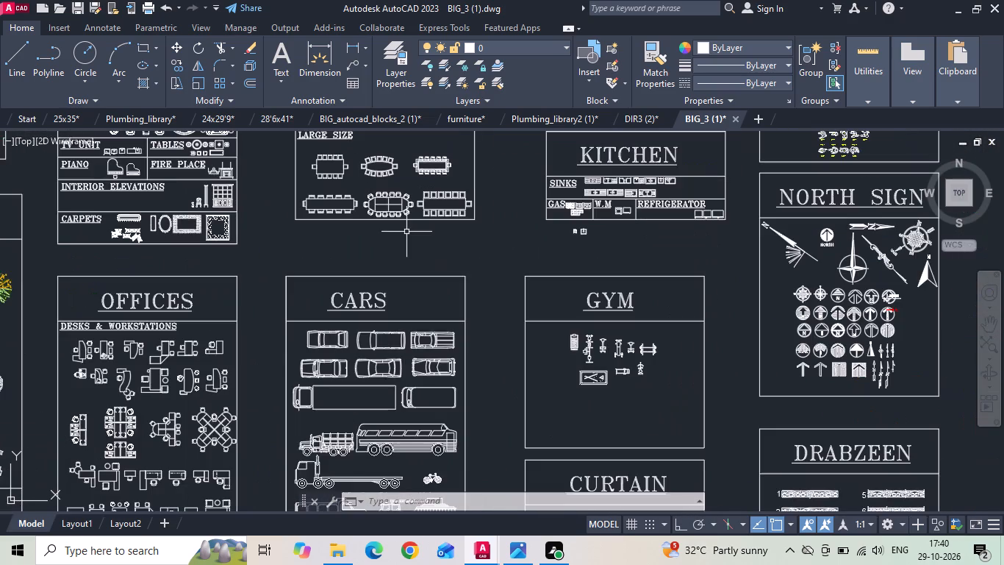
middle_click_drag(412, 250, 431, 350)
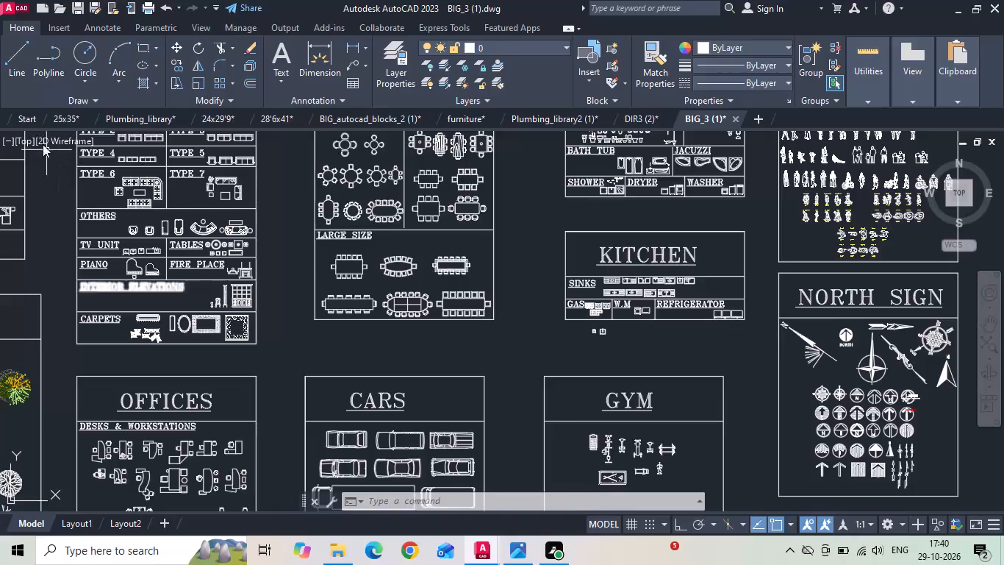
Return to the 25x35 drawing.
left_click(66, 121)
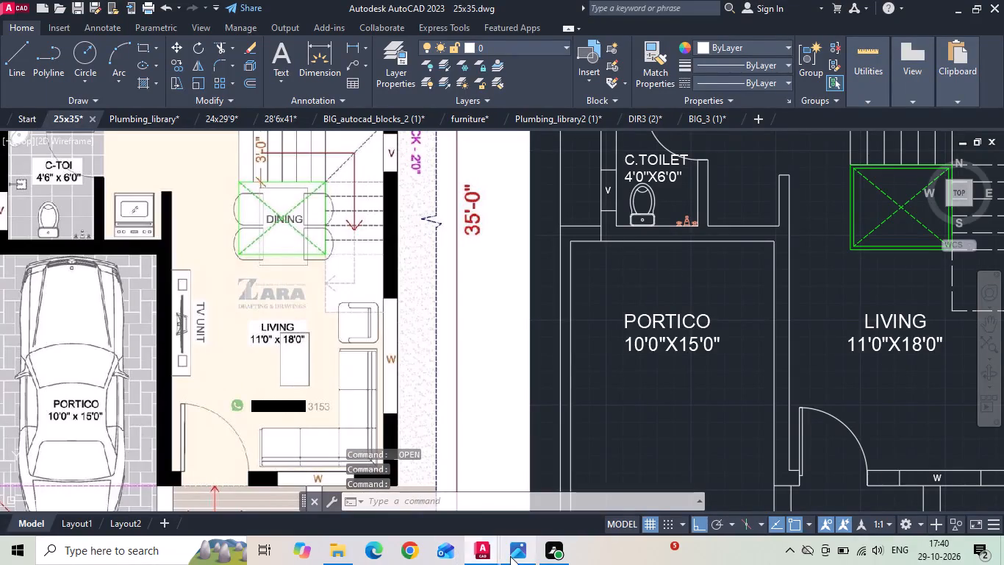
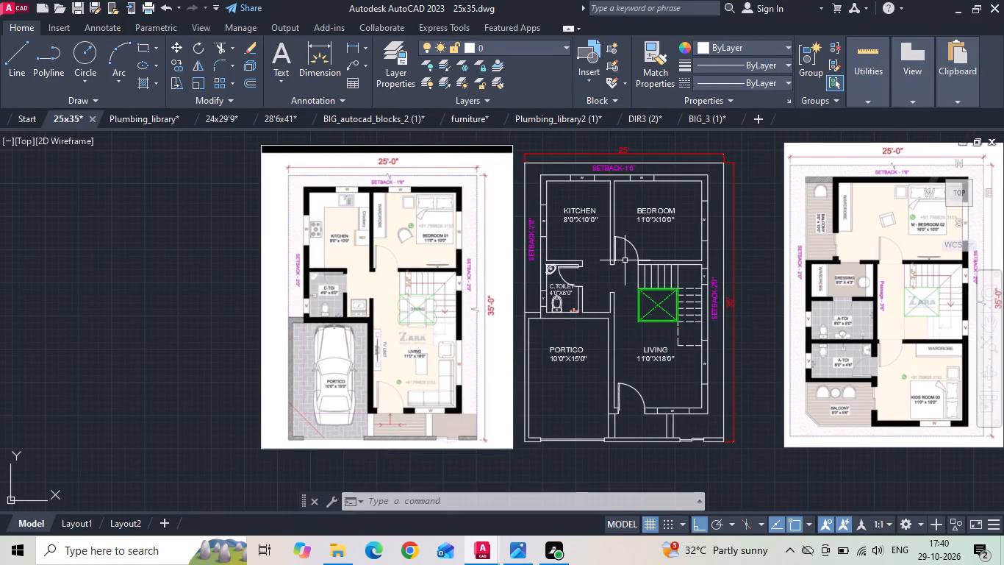
Save the 25x35 drawing.
key("ctrl+s")
Open the blocks of the Kitchens.dwg sample in DesignCenter.
middle_click_drag(623, 286, 521, 308)
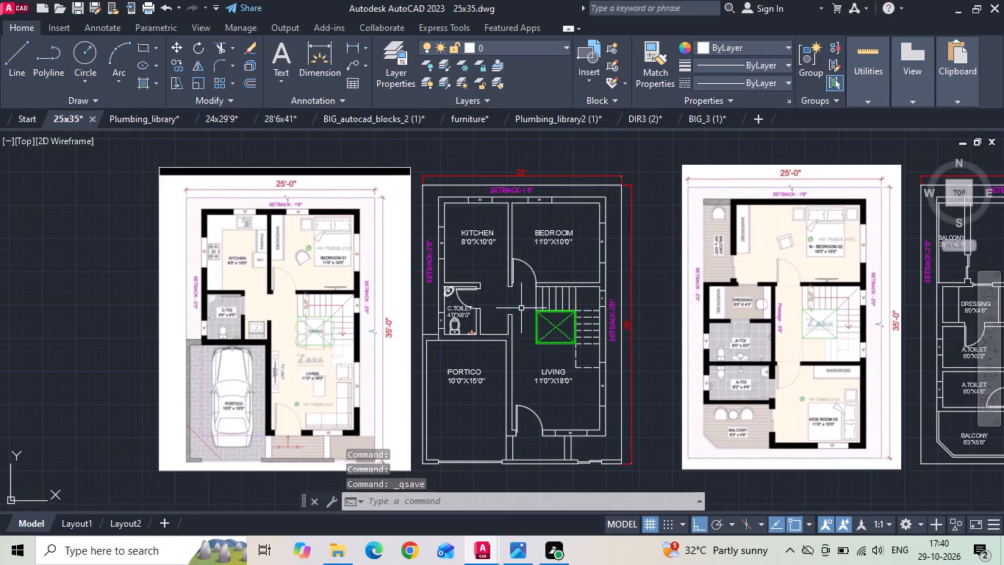
scroll(237, 342, "up", 2)
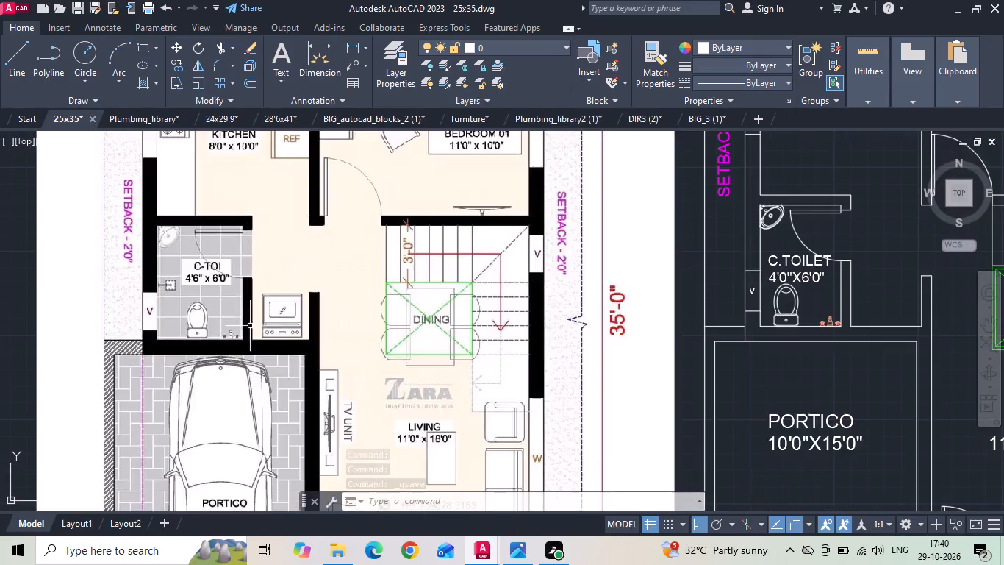
scroll(286, 311, "up", 2)
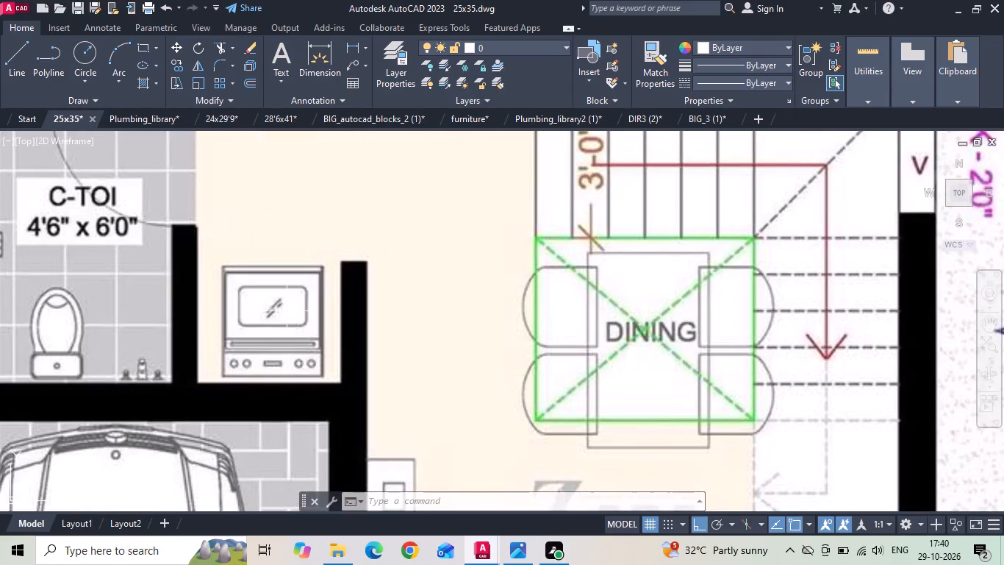
type("DC")
key("space")
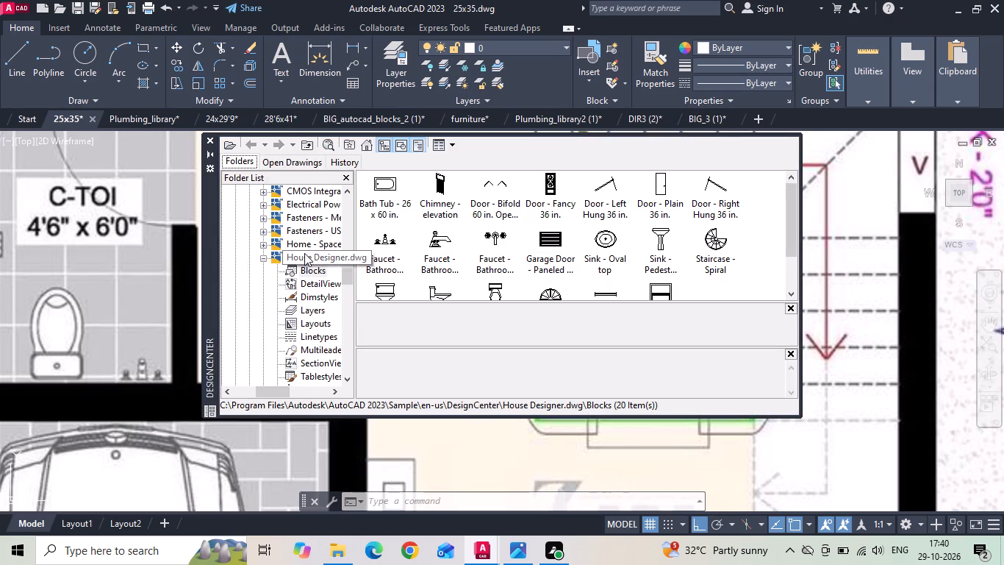
scroll(304, 246, "down", 2)
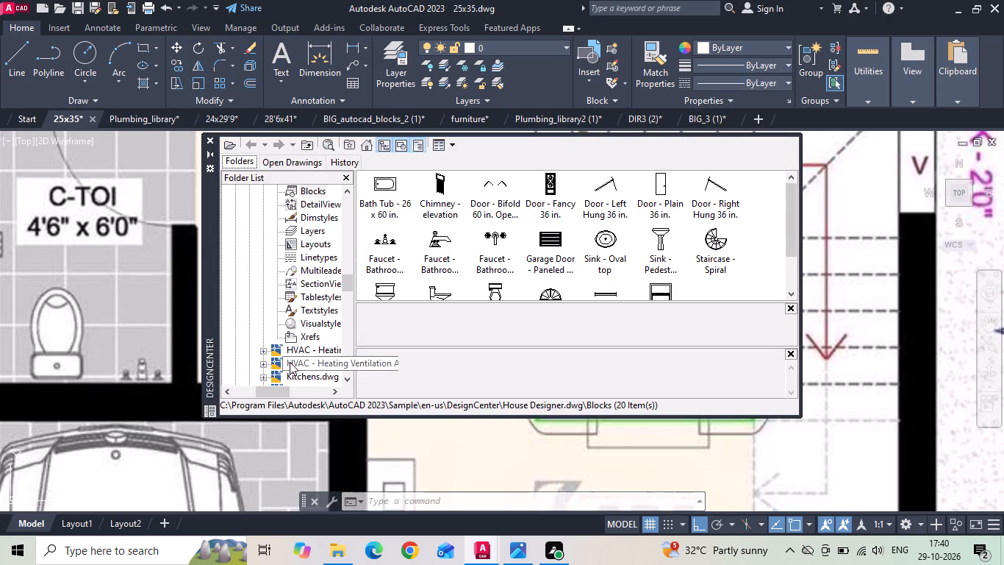
scroll(290, 362, "down", 2)
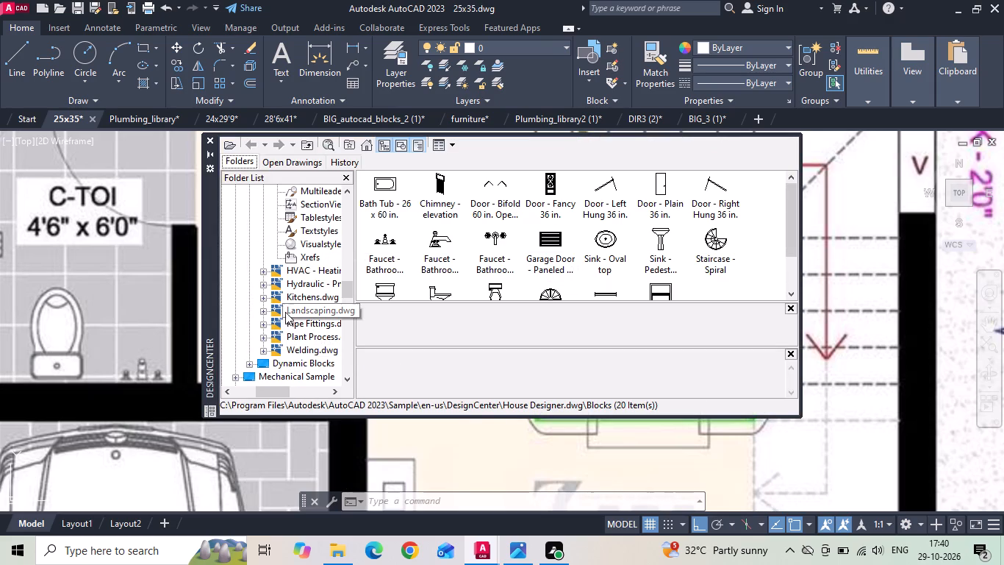
scroll(297, 276, "up", 2)
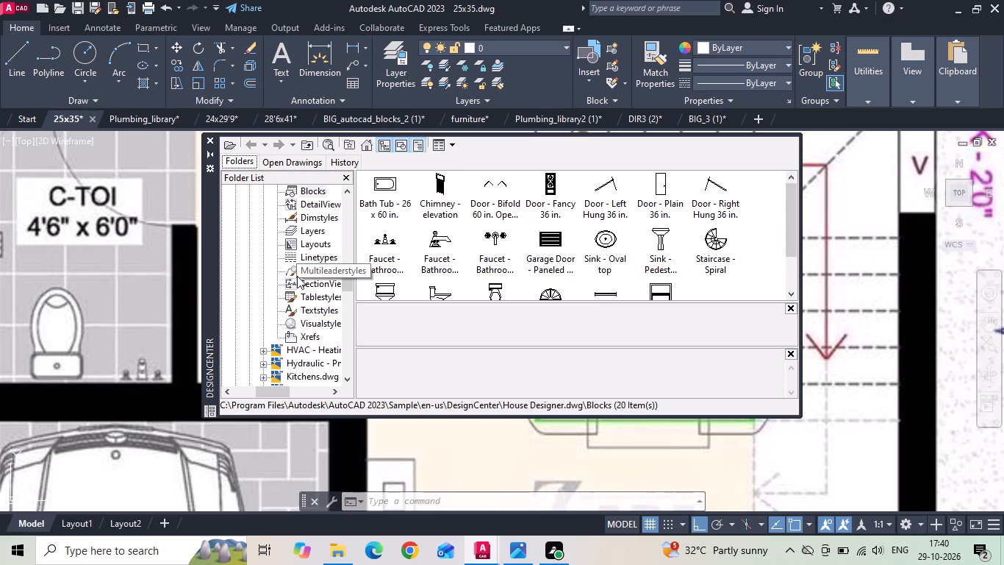
scroll(293, 310, "down", 2)
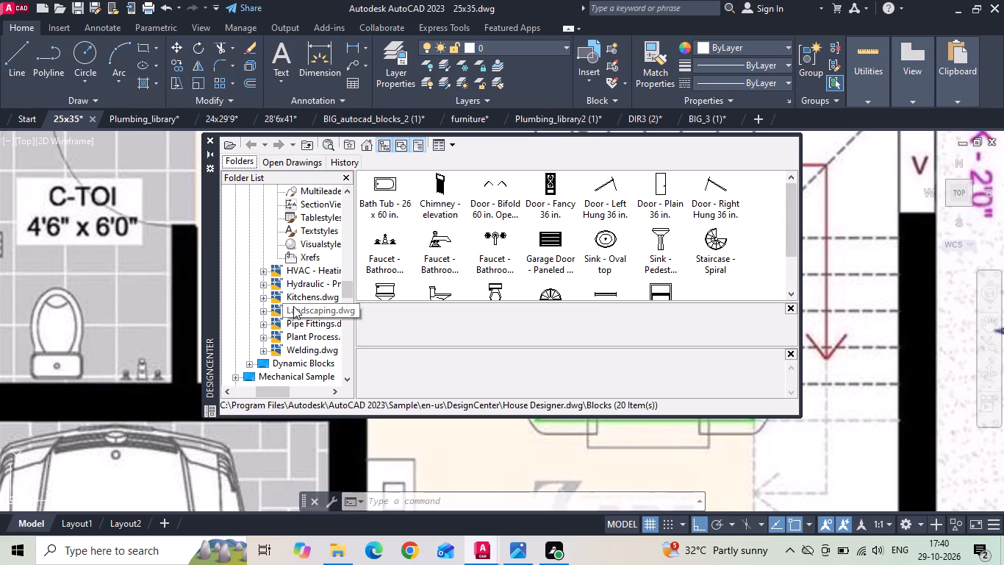
left_click(293, 302)
double_click(293, 302)
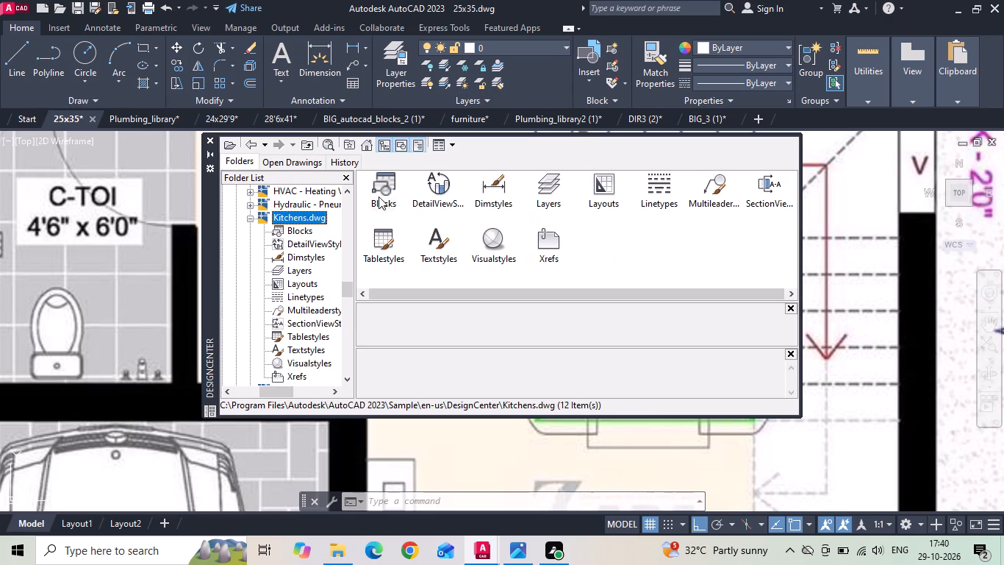
double_click(379, 196)
Insert the Range-Oven - 30 in top block and move it to the empty area left of the ground floor reference image.
scroll(499, 269, "down", 2)
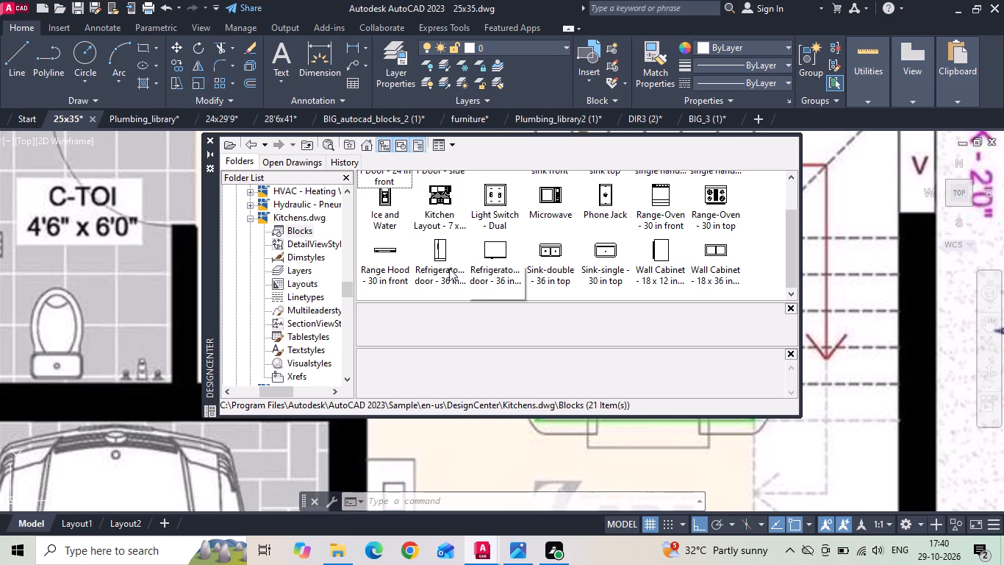
scroll(434, 273, "down", 2)
left_click_drag(711, 201, 696, 263)
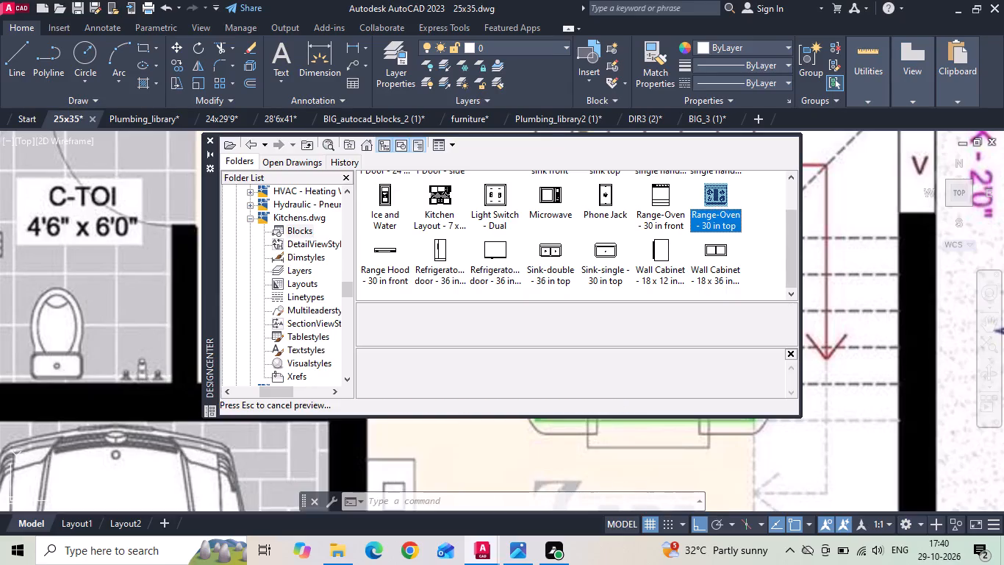
left_click_drag(696, 263, 874, 352)
scroll(696, 263, "down", 4)
scroll(875, 352, "down", 8)
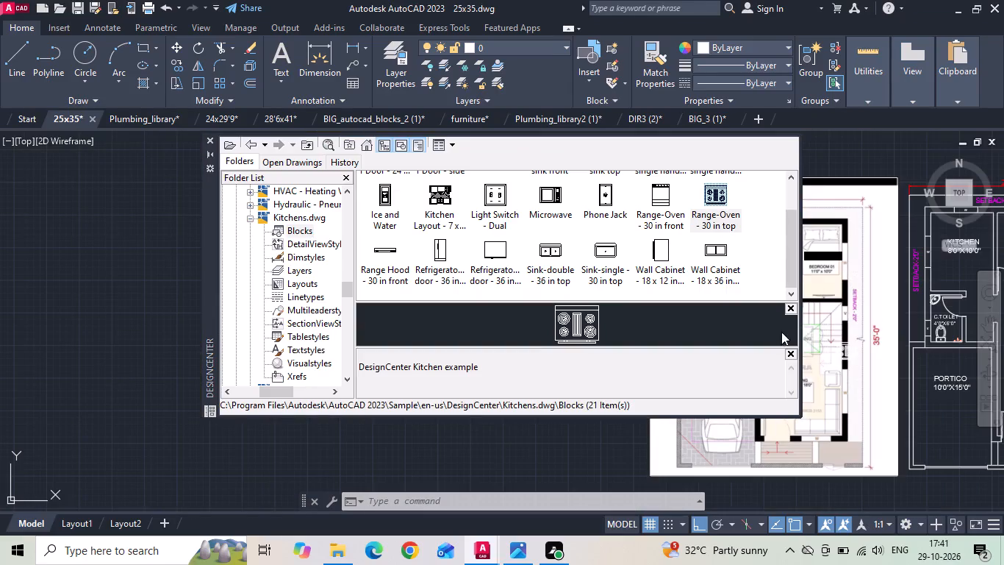
left_click_drag(839, 355, 839, 330)
right_click(839, 335)
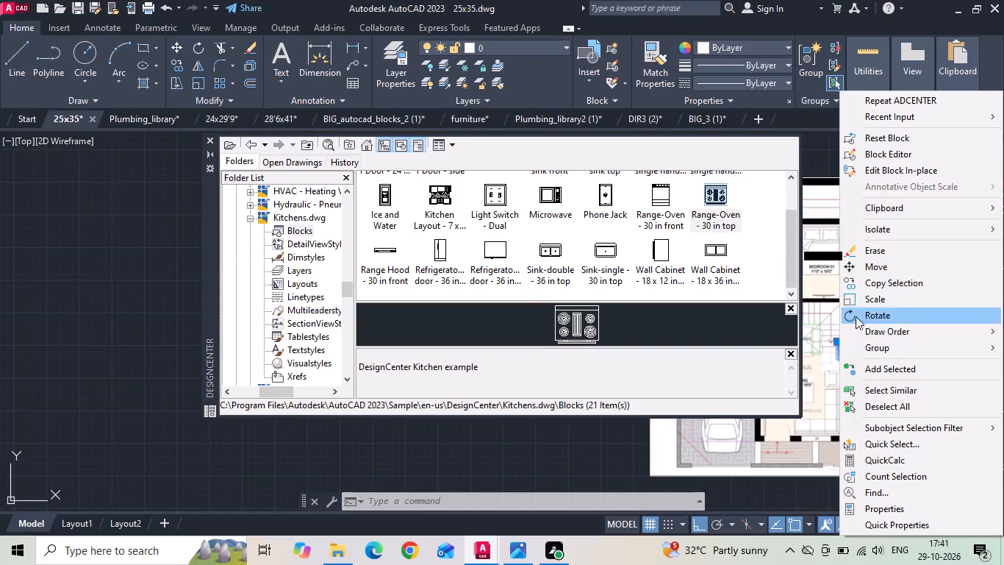
left_click(876, 266)
left_click_drag(847, 344, 845, 364)
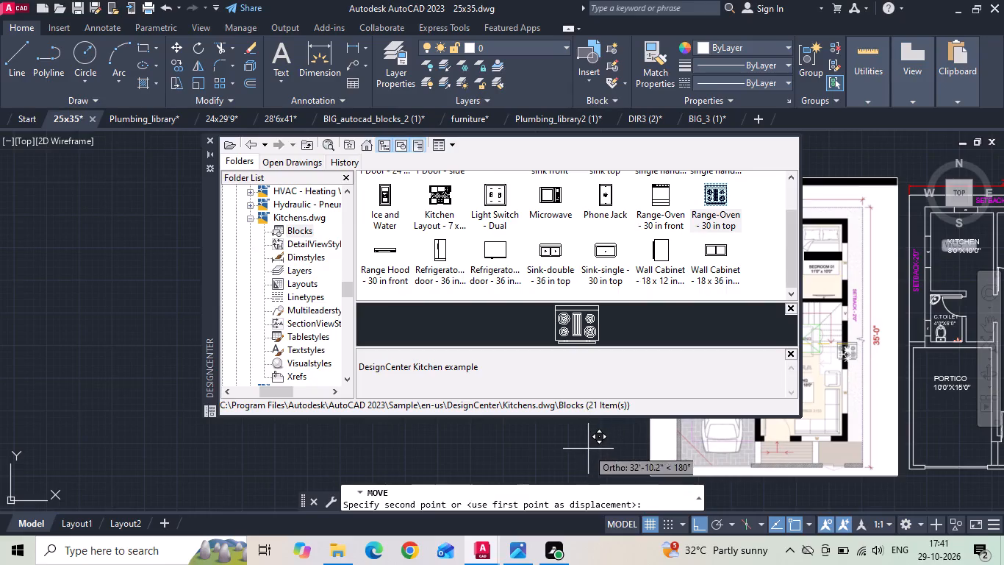
left_click(587, 449)
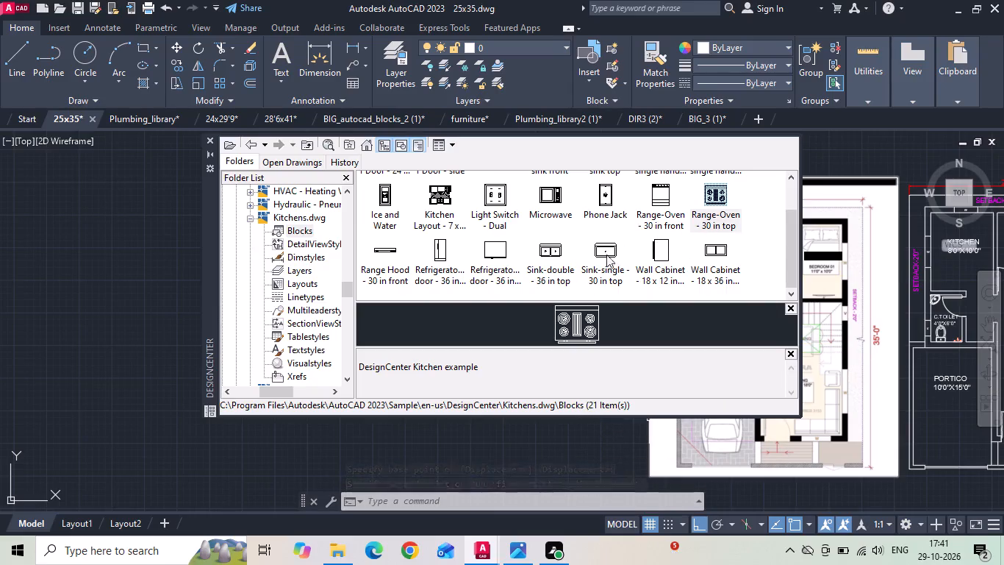
Insert the 36 in double sink top, 36 in two-door refrigerator top, 30 in range-oven front and dishwasher blocks beside the plans, then close DesignCenter.
left_click_drag(548, 257, 478, 441)
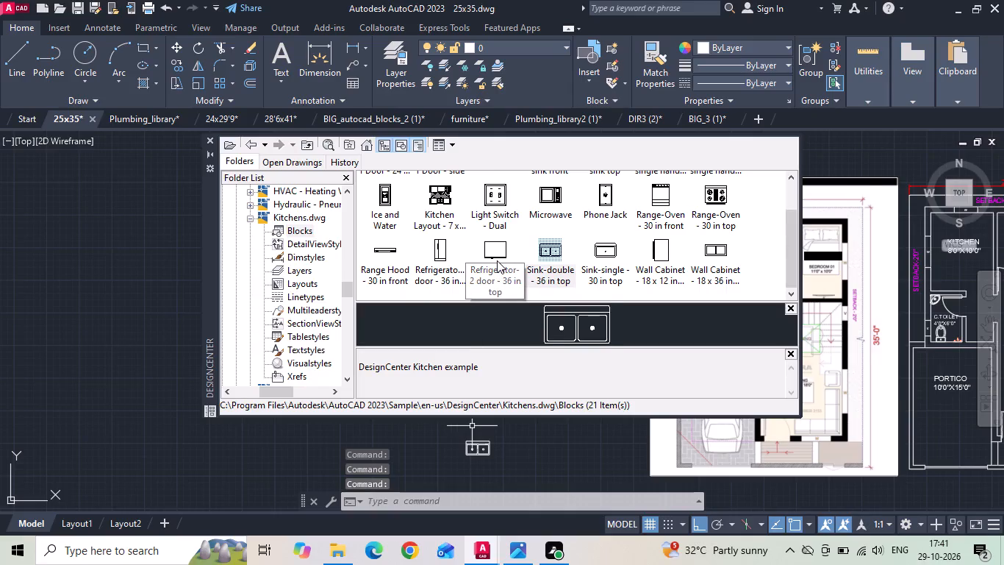
left_click_drag(497, 260, 381, 443)
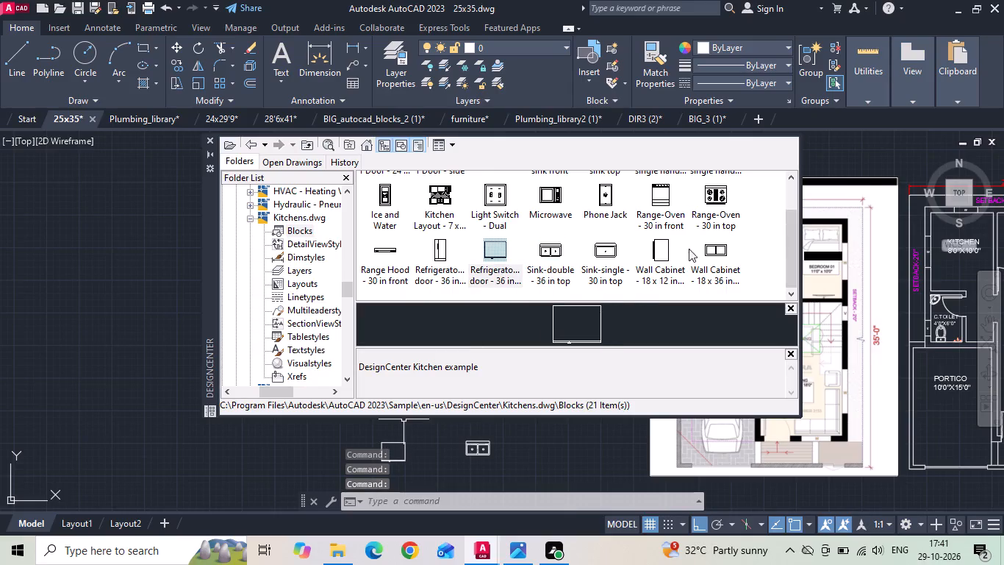
left_click_drag(666, 208, 542, 328)
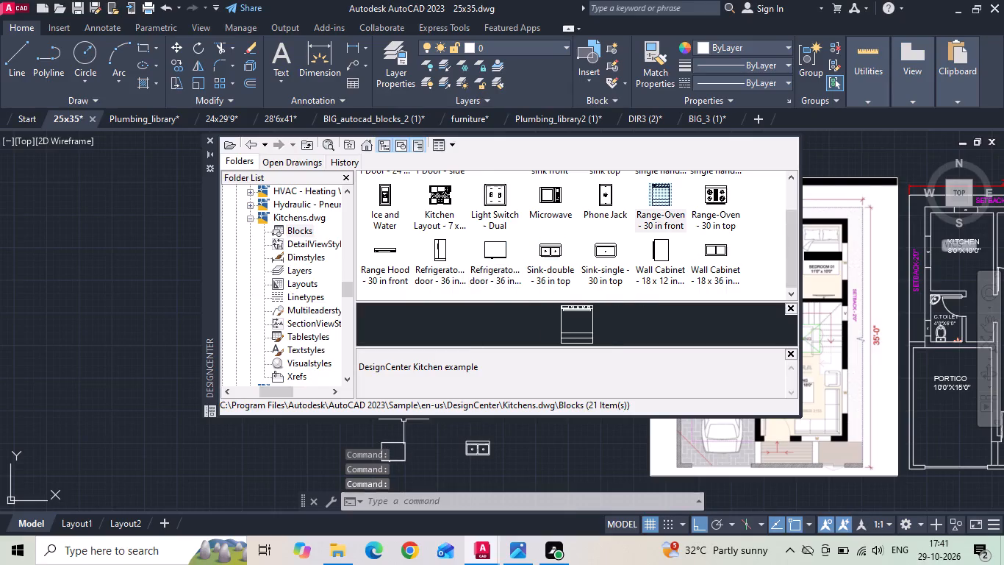
left_click_drag(542, 328, 337, 433)
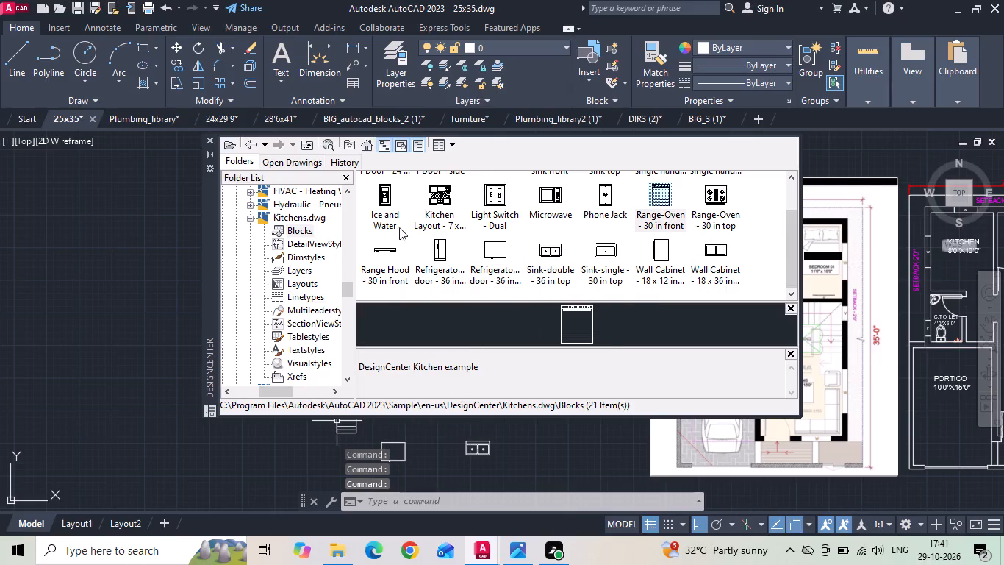
scroll(528, 249, "up", 1)
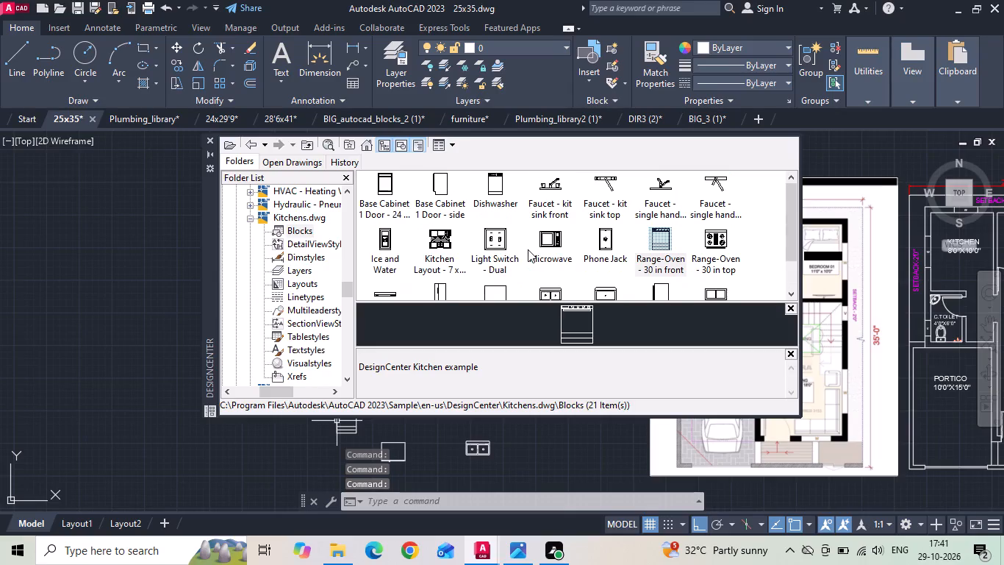
left_click_drag(486, 194, 456, 410)
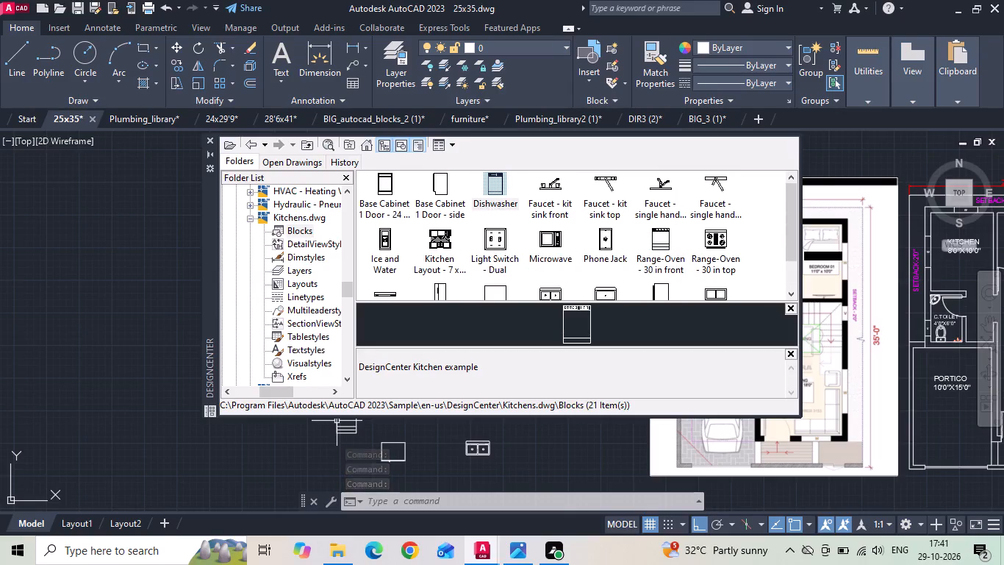
left_click_drag(456, 410, 448, 441)
left_click(210, 139)
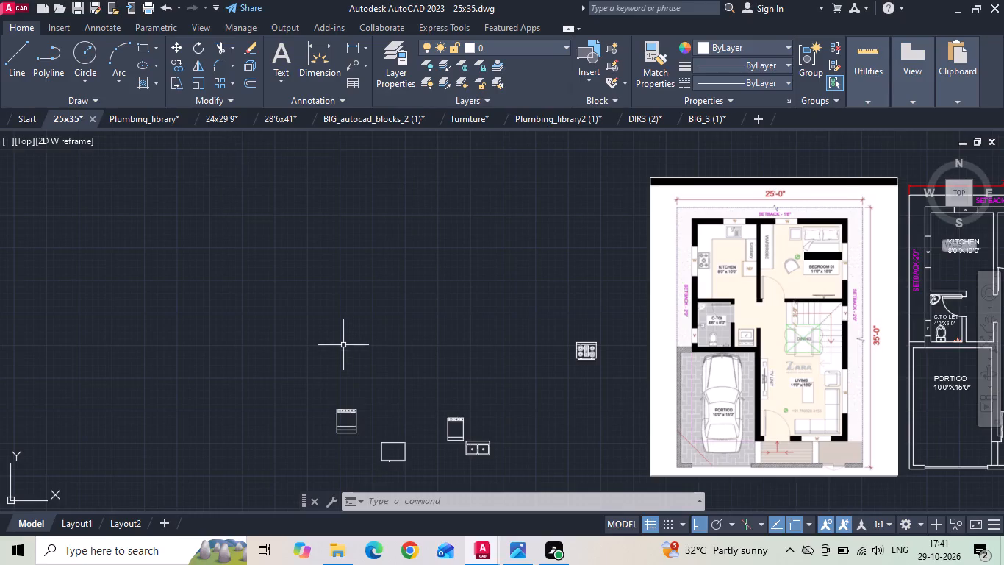
Offset the kitchen's upper and left inner wall lines 24 inches into the room as counter edges.
middle_click_drag(485, 391, 473, 357)
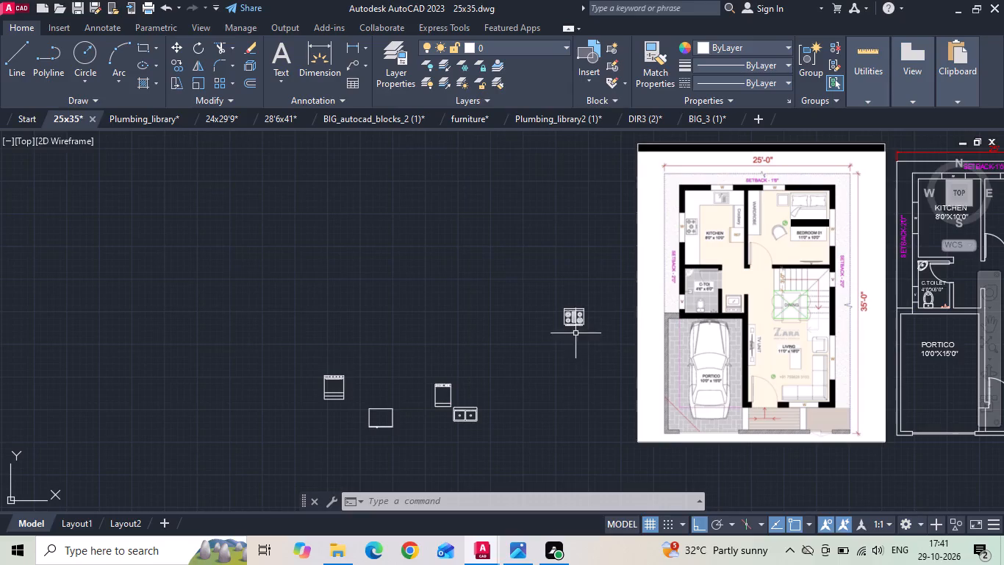
middle_click_drag(574, 326, 407, 302)
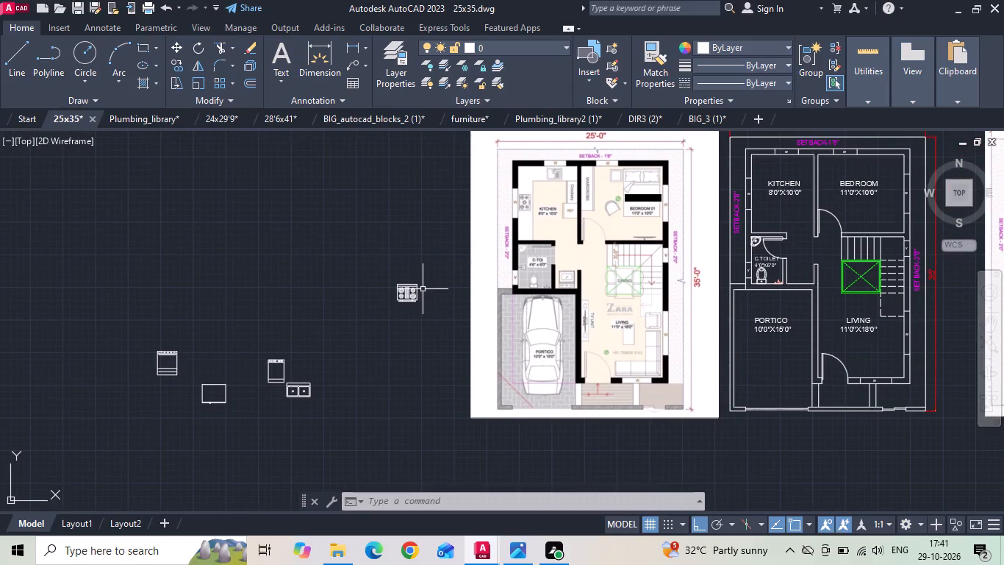
type("O")
key("space")
key("2")
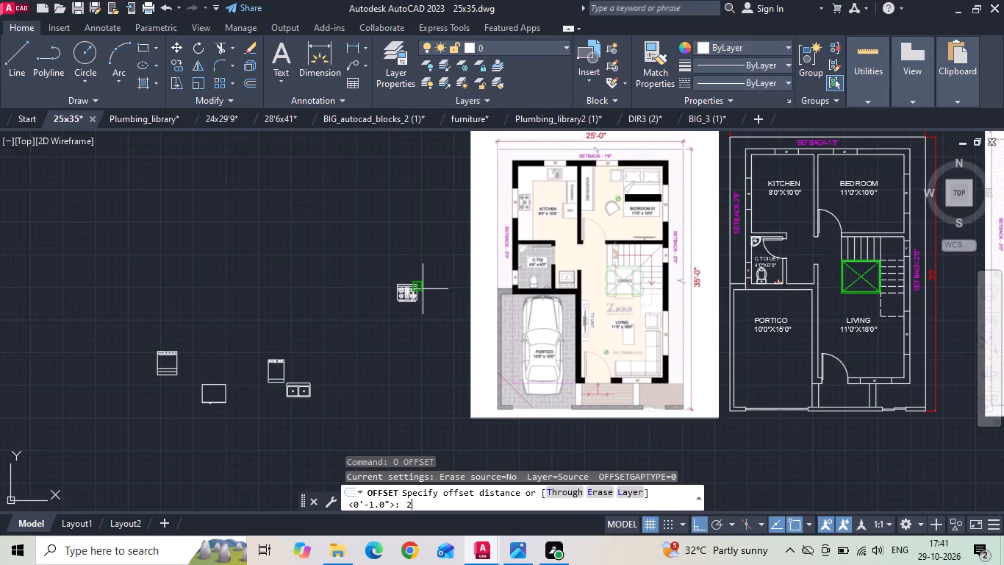
type("4")
key("space")
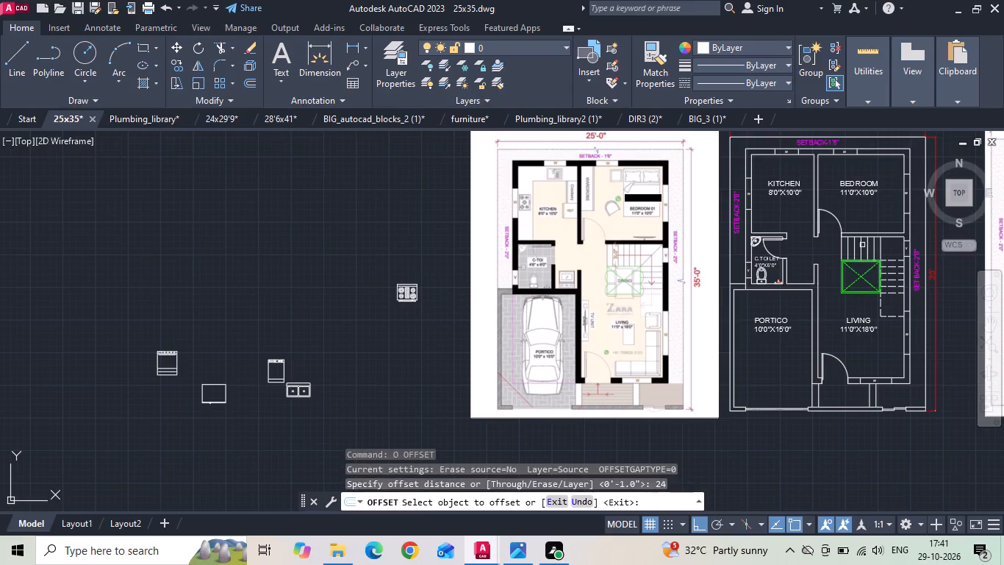
scroll(814, 165, "up", 2)
left_click(756, 138)
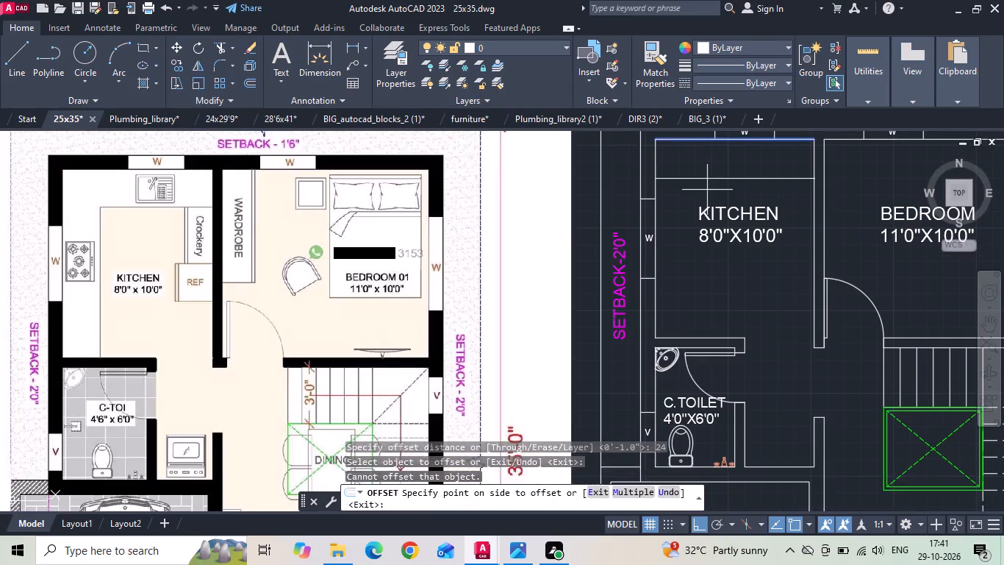
left_click_drag(707, 190, 699, 196)
left_click_drag(655, 249, 661, 248)
left_click(693, 222)
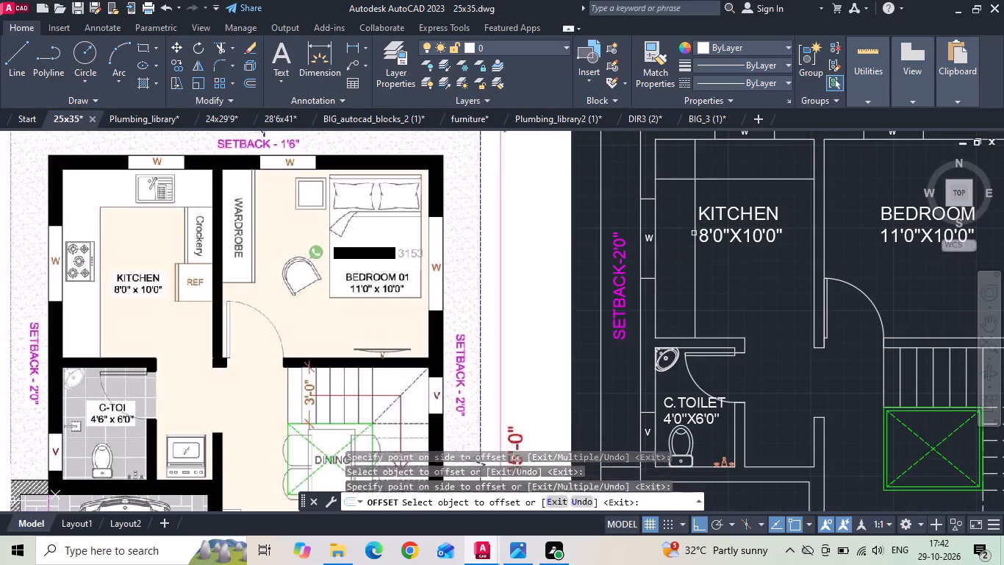
key("Escape")
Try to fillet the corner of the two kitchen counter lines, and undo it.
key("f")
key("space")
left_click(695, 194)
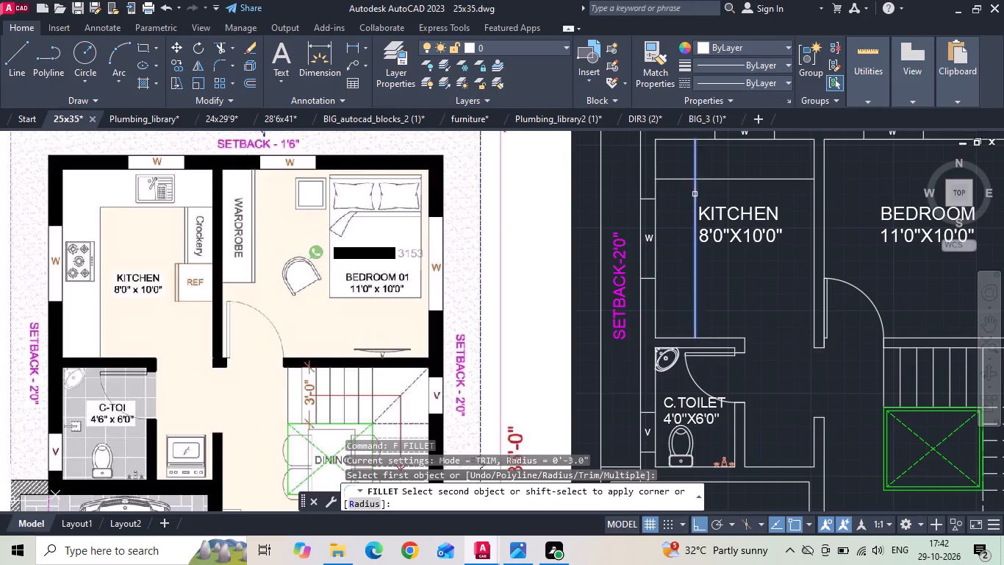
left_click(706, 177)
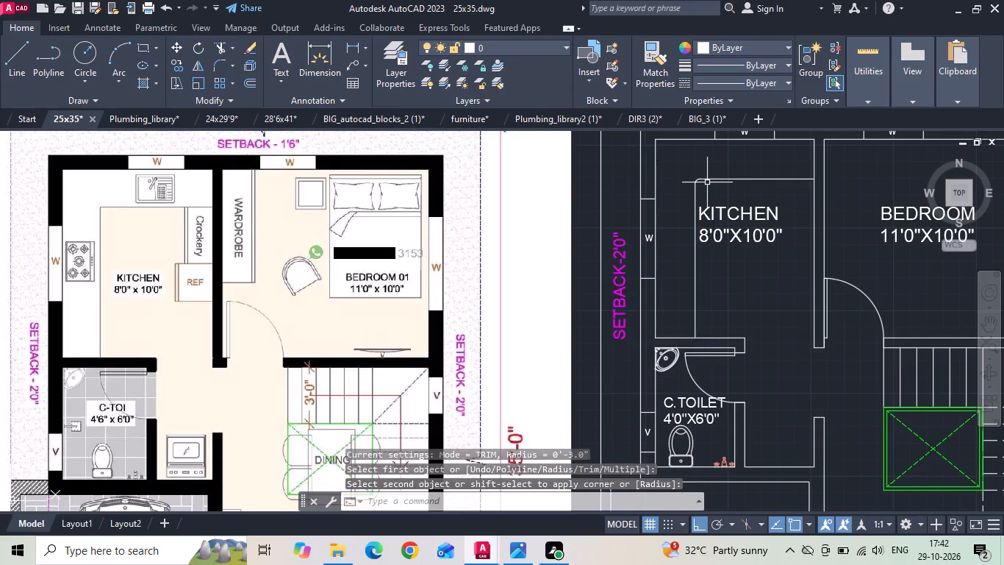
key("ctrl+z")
Fillet the two kitchen counter lines with radius 0 into a sharp corner.
type("F")
key("space")
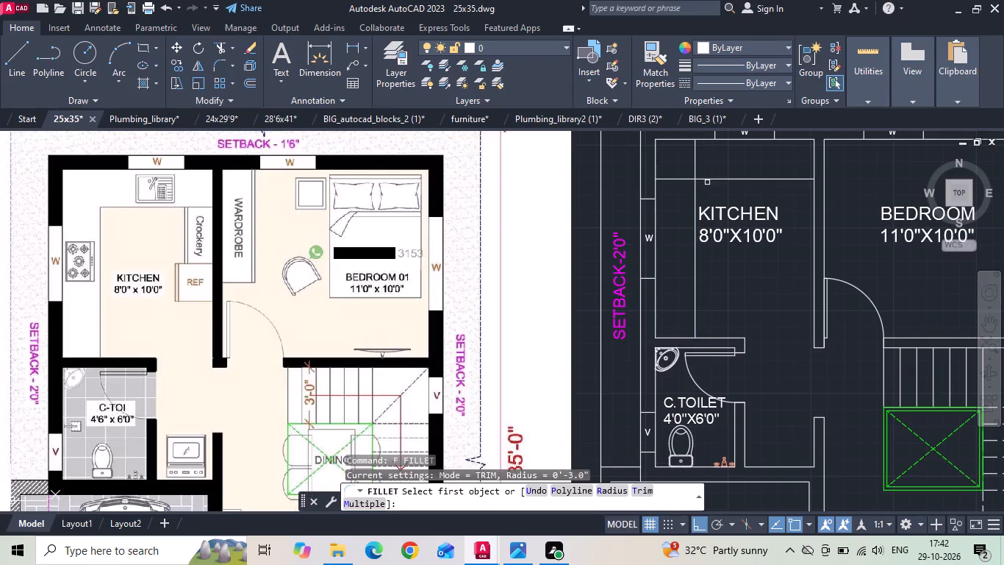
type("R")
key("space")
type("0")
key("space")
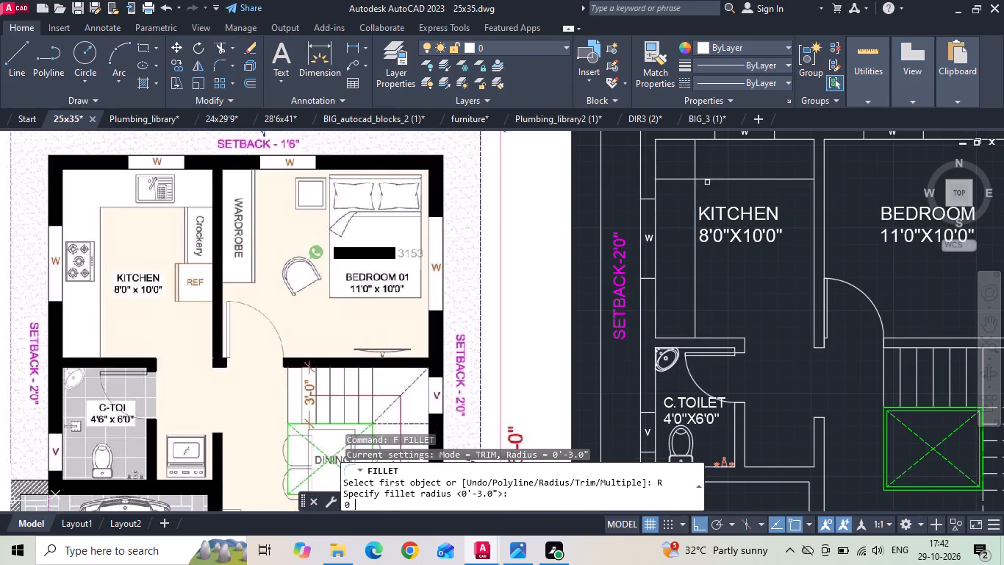
left_click(701, 180)
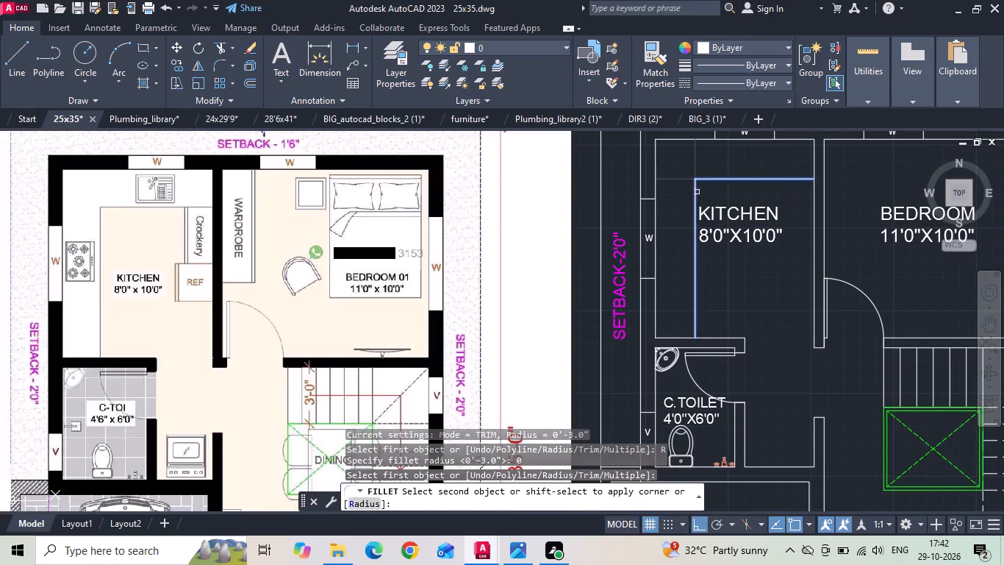
left_click(697, 192)
key("Escape")
Move the KITCHEN 8'0"X10'0" label straight down, clear of the upper counter line.
left_click(723, 205)
left_click(706, 230)
right_click(706, 230)
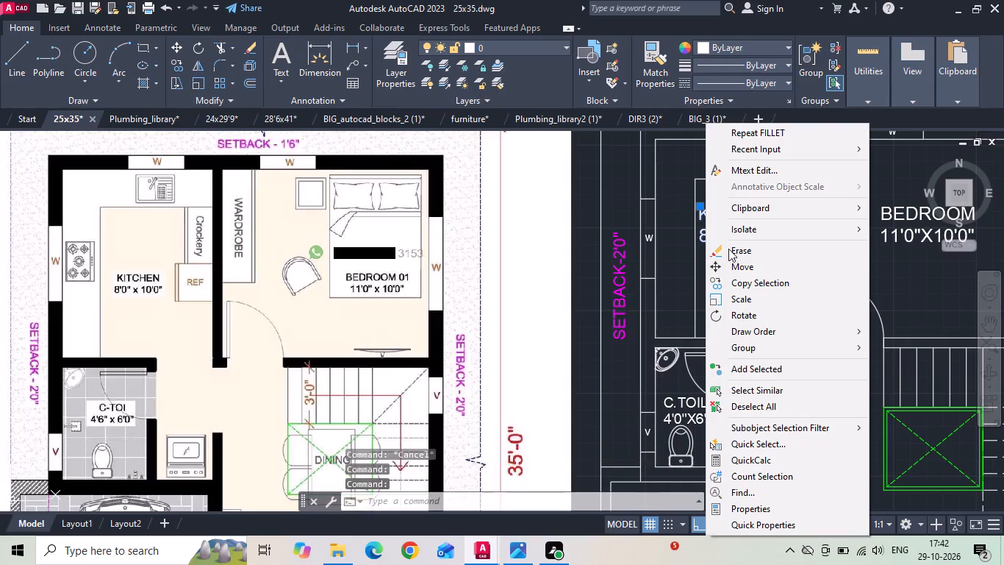
left_click(731, 264)
left_click_drag(756, 278, 758, 298)
left_click(758, 308)
left_click(753, 268)
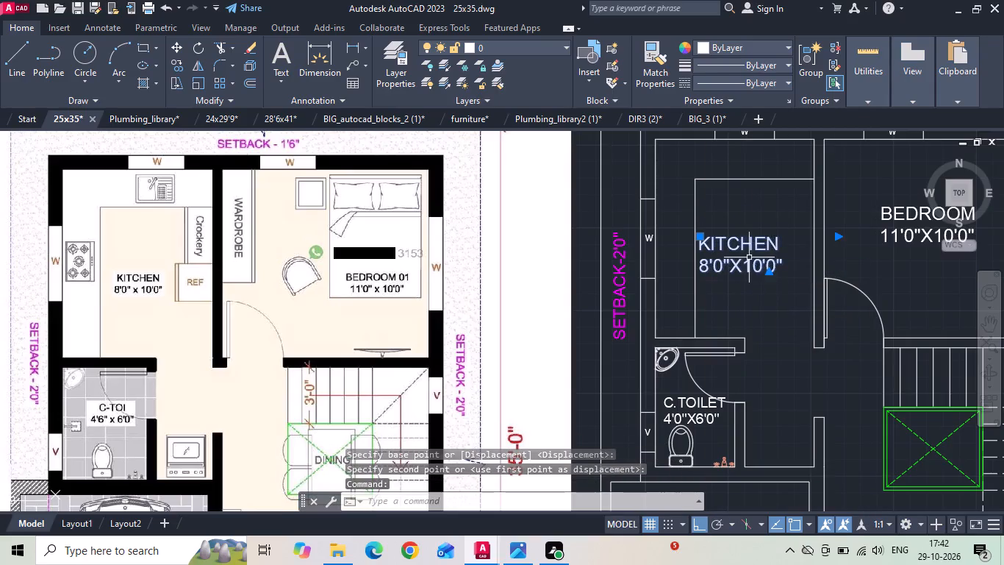
Move the KITCHEN 8'0"X10'0" label horizontally to the right, clear of the left counter line.
right_click(749, 257)
left_click(770, 265)
left_click_drag(767, 296, 775, 299)
left_click(782, 300)
Rotate the four-burner stove block beside the reference plan 90° counter-clockwise.
scroll(651, 187, "down", 1)
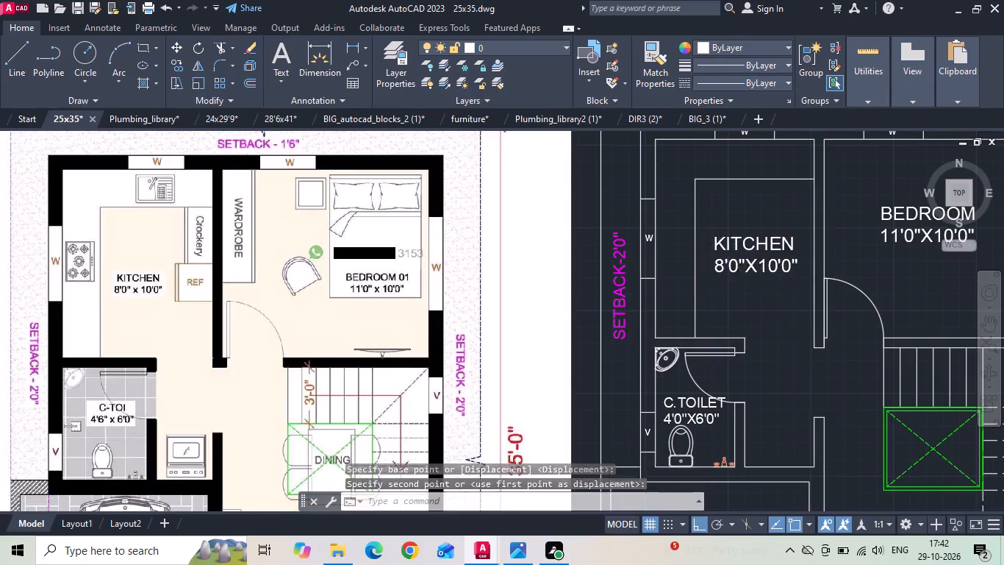
scroll(622, 171, "down", 2)
scroll(359, 257, "up", 2)
left_click(520, 241)
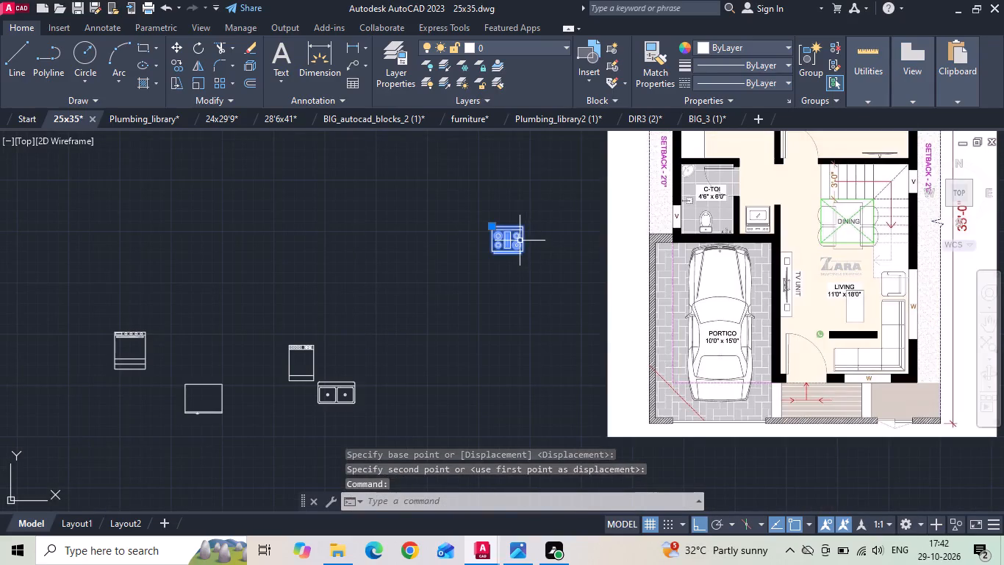
right_click(520, 241)
left_click(542, 310)
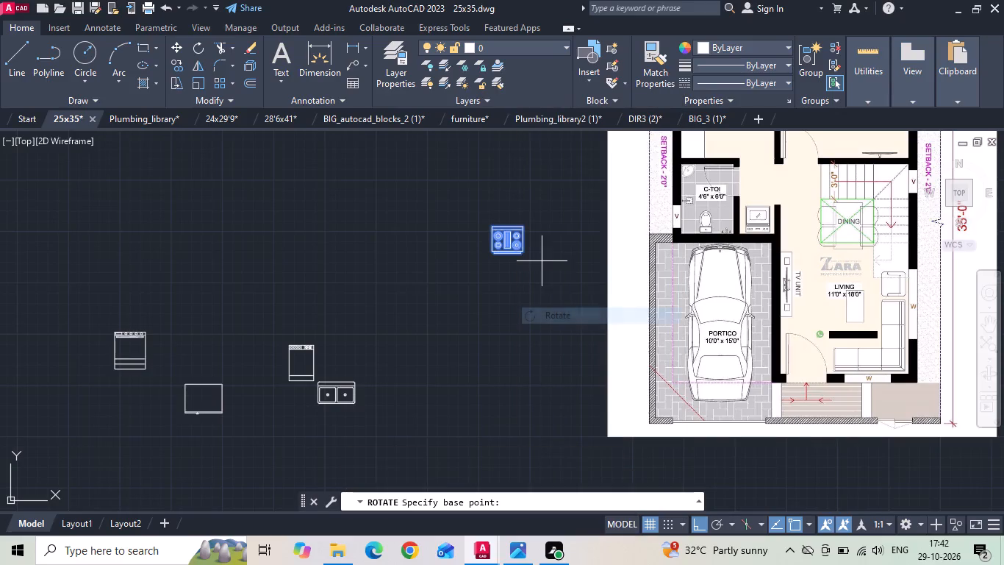
left_click(528, 241)
left_click(527, 215)
Move the rotated stove by its back edge onto the ground floor kitchen's left counter, against the inner wall line.
left_click(531, 238)
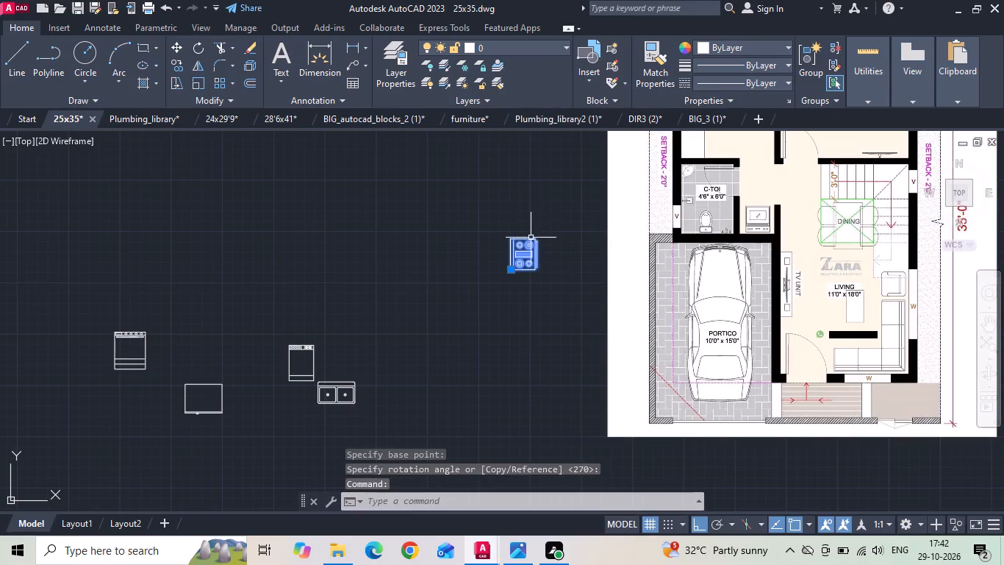
right_click(529, 238)
left_click(545, 265)
scroll(523, 255, "up", 3)
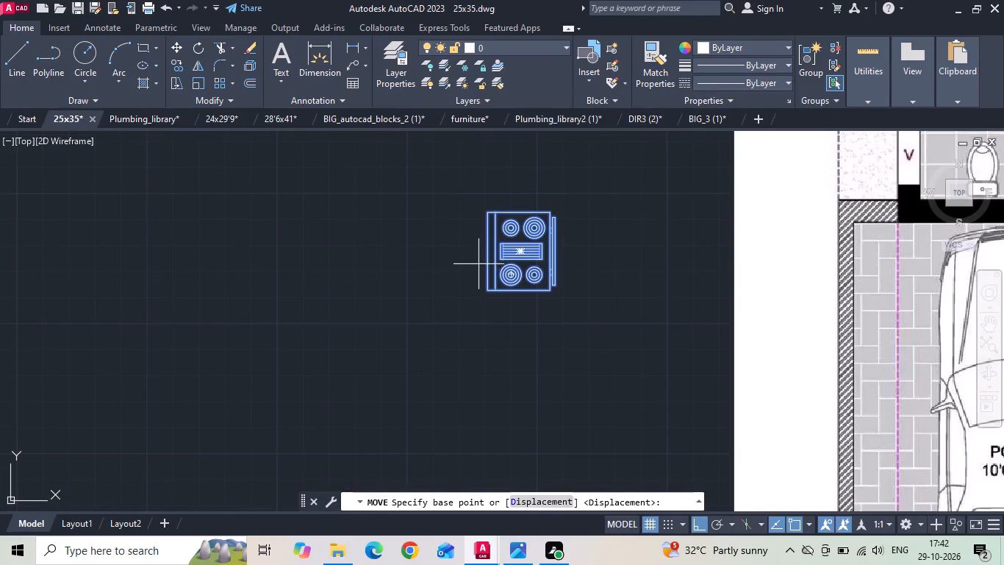
left_click(486, 253)
scroll(390, 280, "down", 4)
scroll(601, 207, "up", 2)
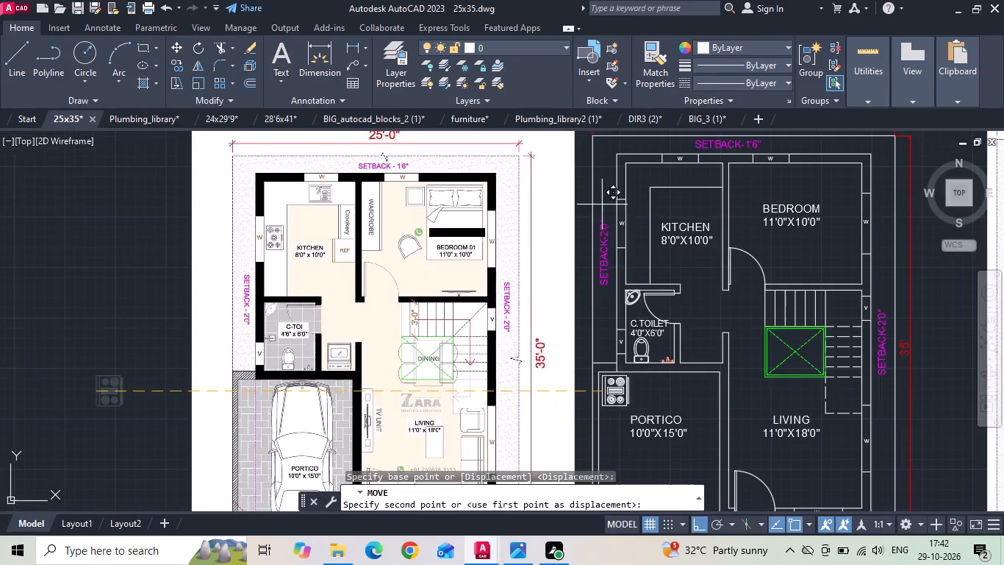
left_click(628, 250)
Scale the stove down from its lower wall-side corner so it fits within the left counter's depth.
scroll(633, 246, "up", 2)
left_click(637, 227)
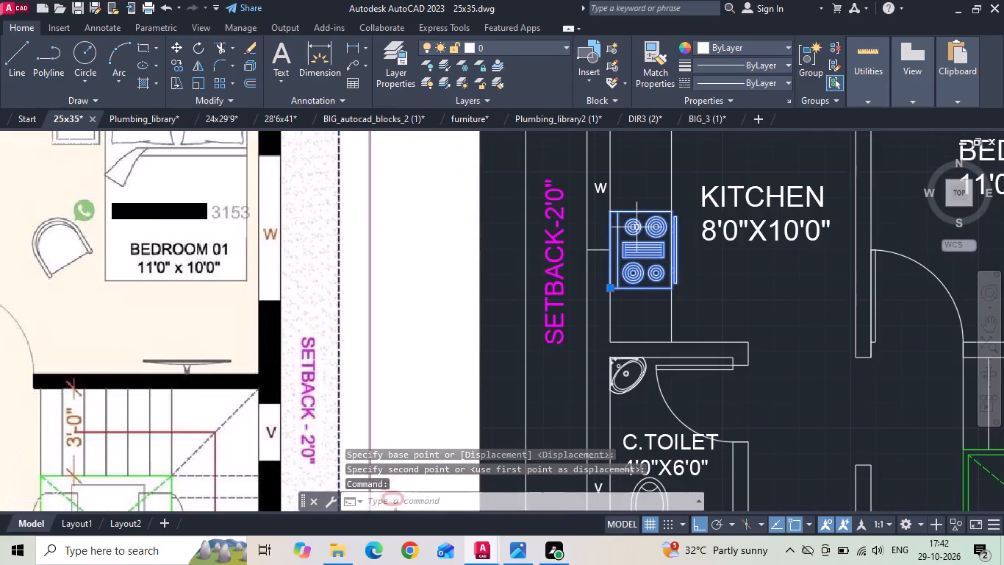
right_click(637, 224)
left_click(651, 294)
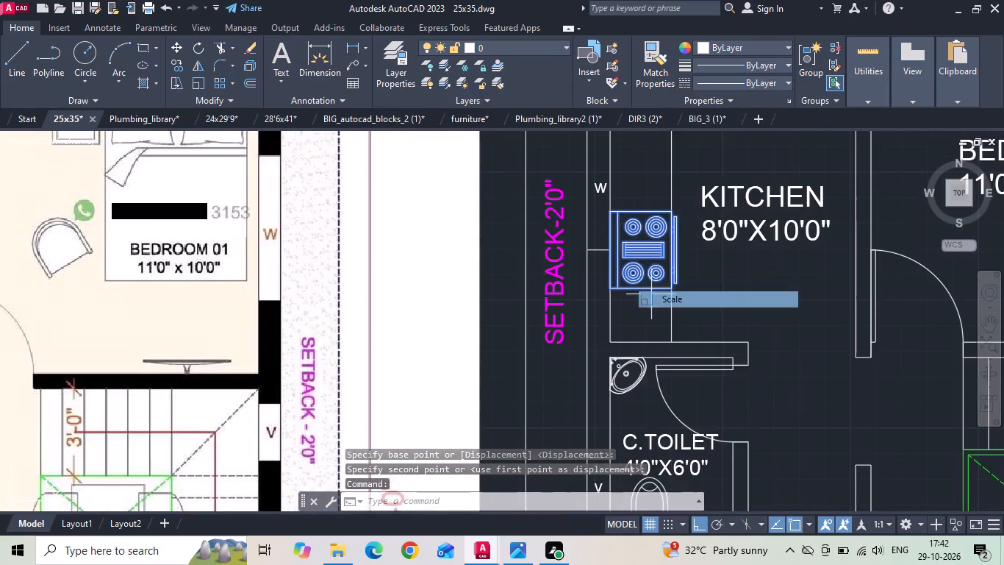
scroll(637, 263, "up", 1)
left_click(596, 304)
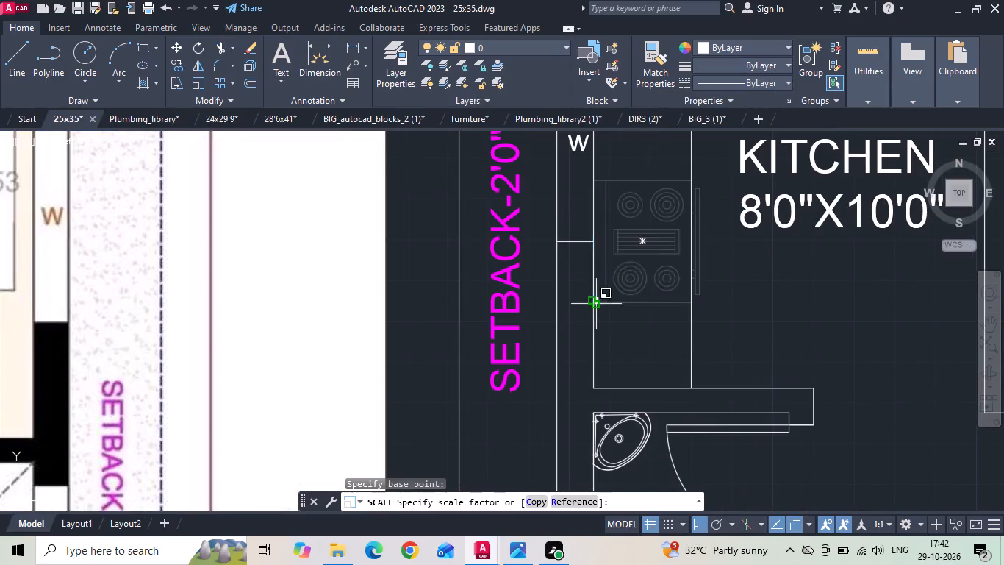
left_click(596, 252)
Move the stove up toward the window in the kitchen's left wall.
left_click(665, 224)
right_click(666, 224)
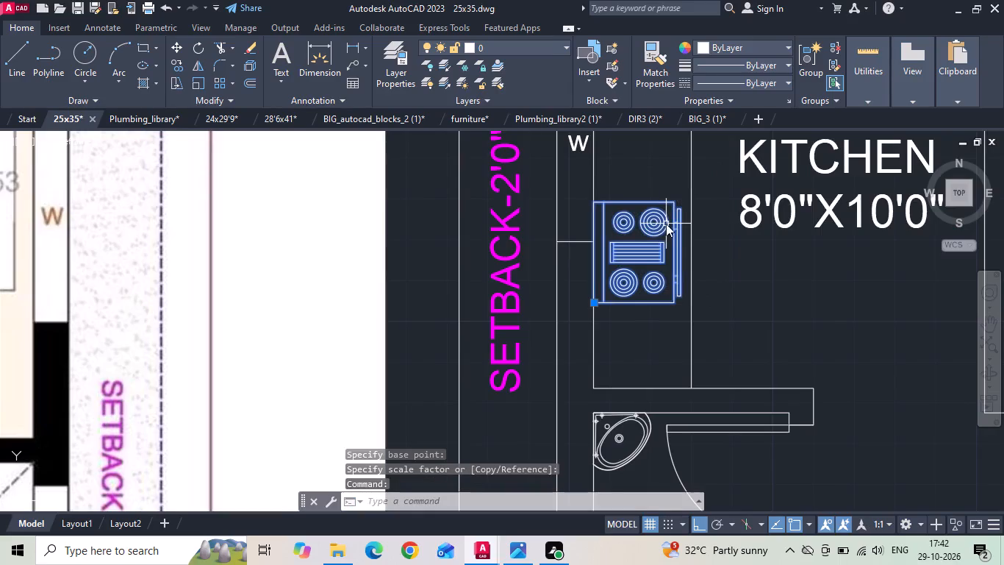
left_click(687, 264)
scroll(642, 287, "down", 2)
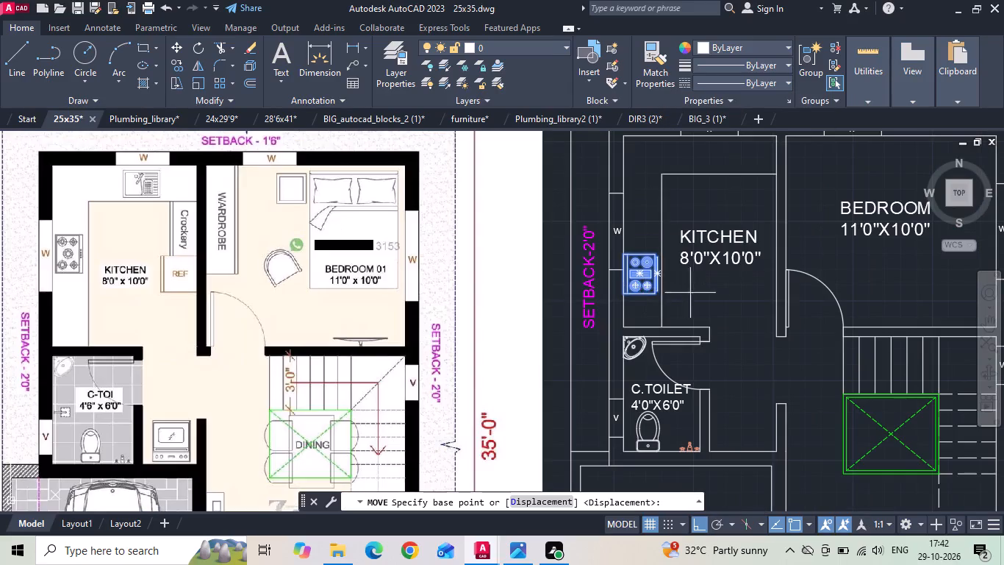
left_click(721, 302)
scroll(717, 286, "up", 1)
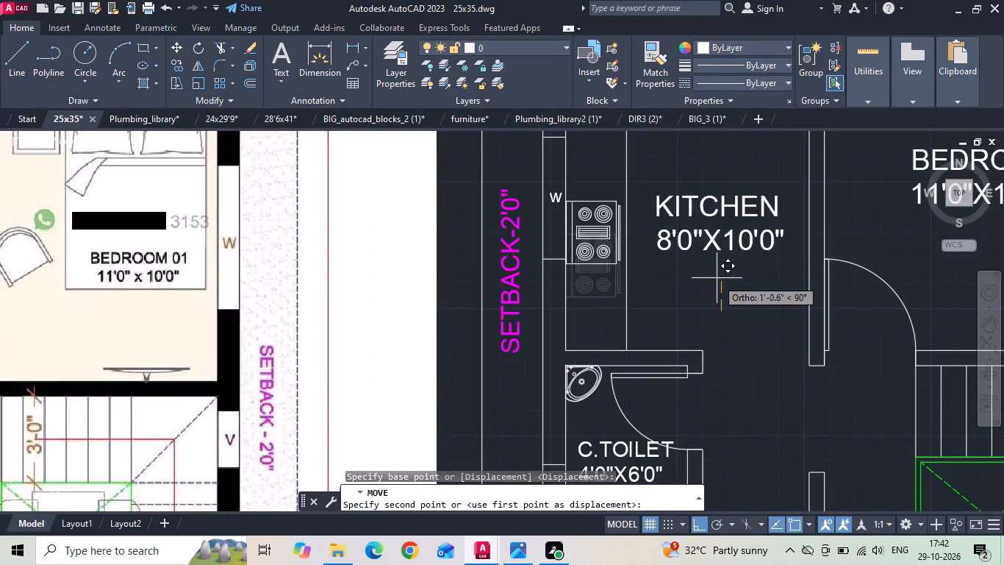
left_click(711, 252)
Move the stove about 2'-2" horizontally to the right, onto the left counter just off the window wall.
middle_click_drag(645, 252, 645, 296)
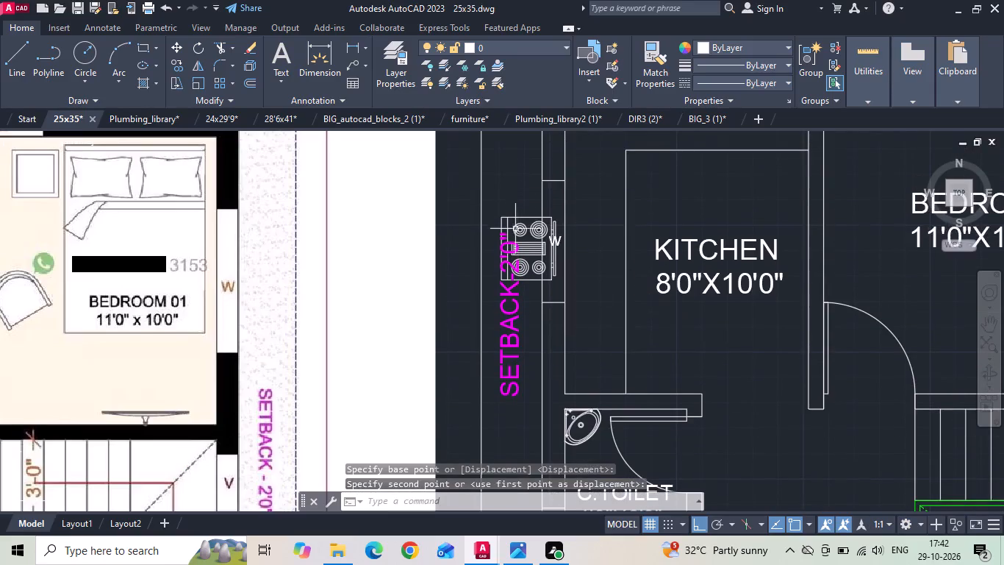
left_click(512, 218)
right_click(512, 217)
left_click(548, 263)
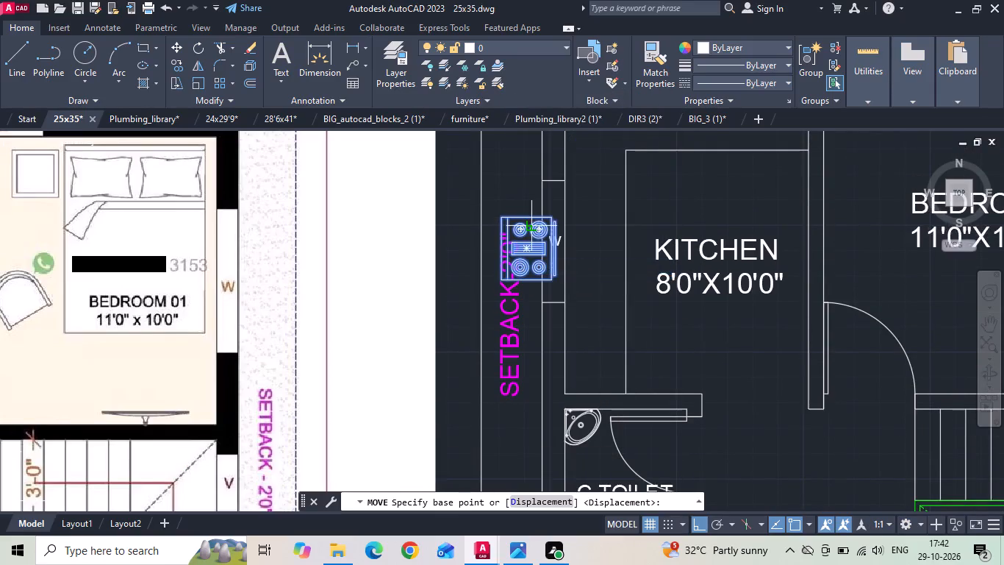
left_click_drag(539, 203, 563, 203)
scroll(617, 184, "up", 1)
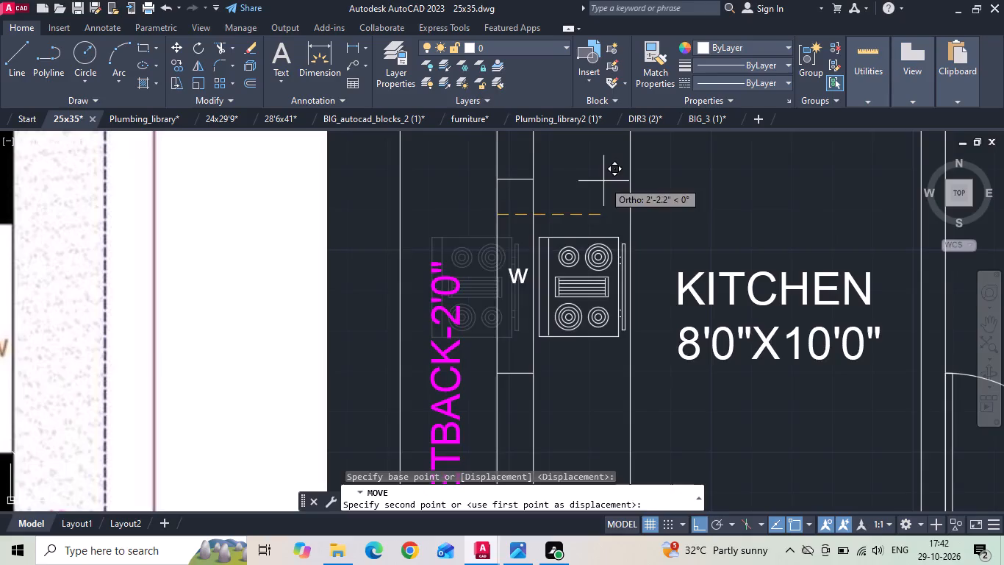
left_click(603, 181)
Move the double-bowl sink block by its top edge, with Ortho off, to the kitchen's upper counter below the window.
scroll(578, 255, "down", 5)
scroll(265, 398, "up", 2)
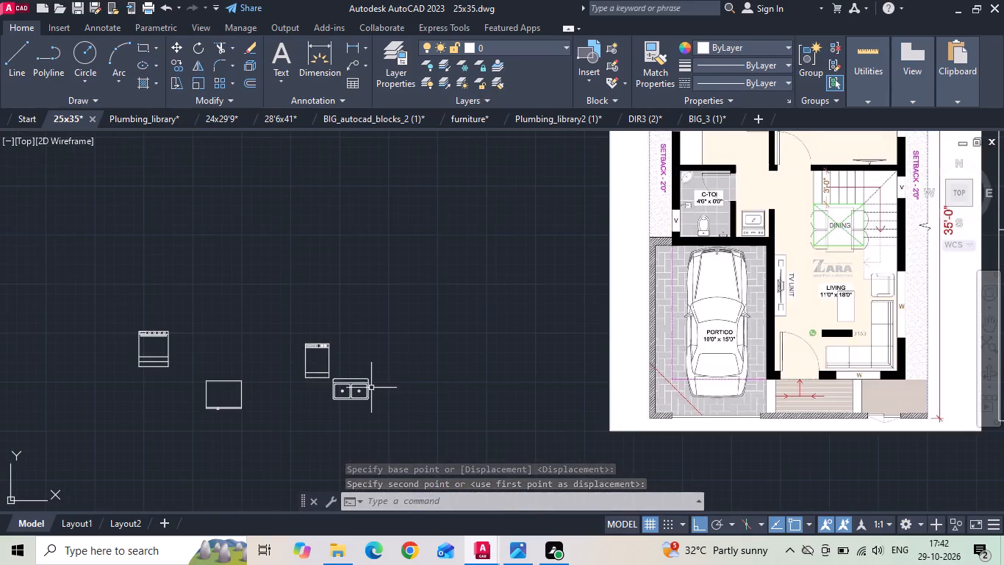
left_click(371, 388)
left_click(359, 375)
right_click(359, 371)
left_click(402, 264)
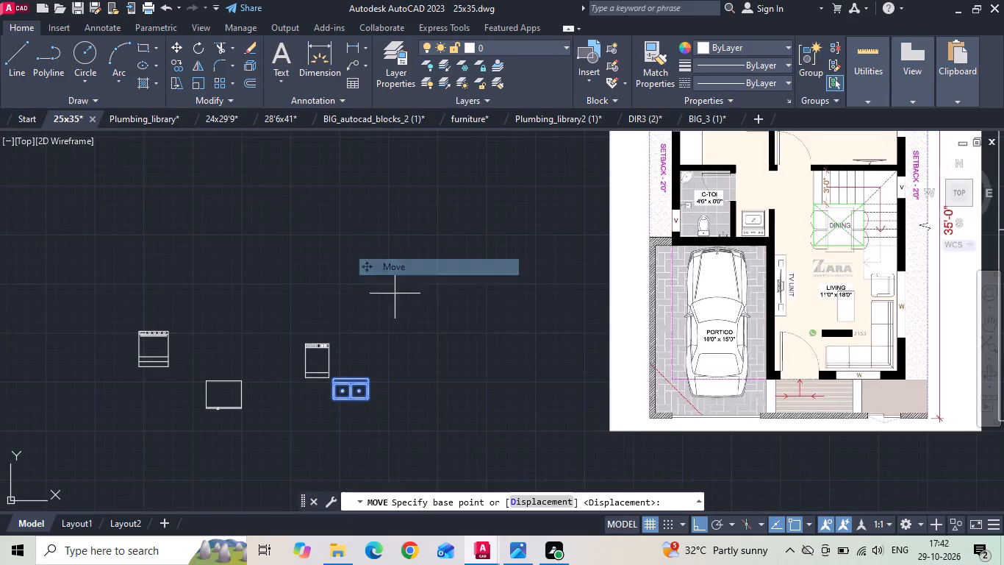
scroll(351, 374, "up", 2)
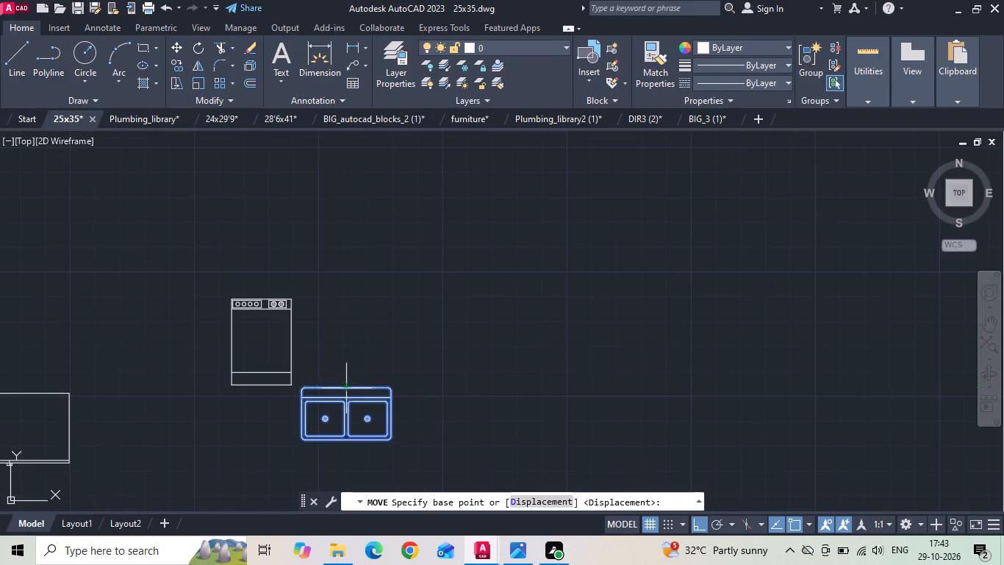
left_click(343, 391)
scroll(333, 397, "down", 4)
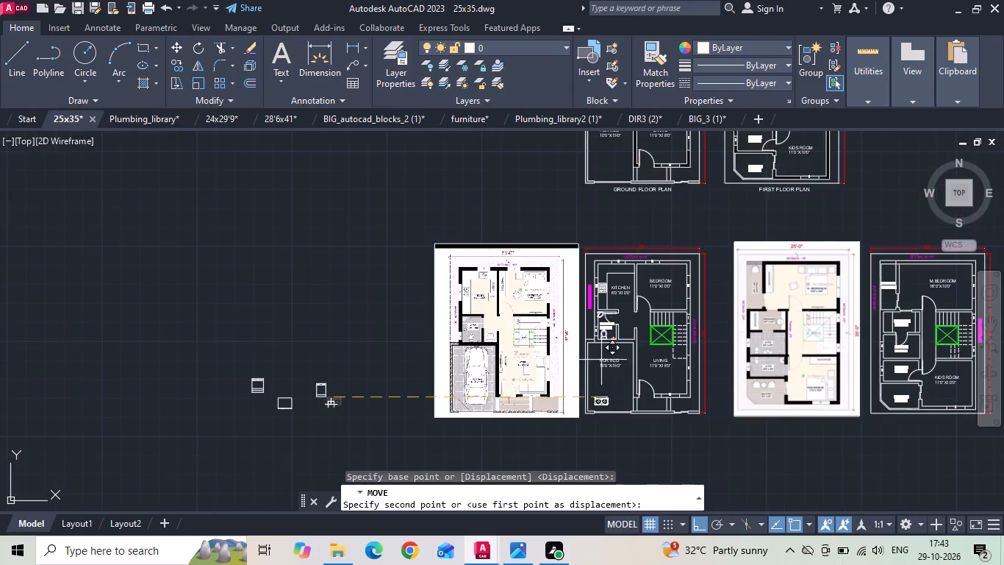
scroll(509, 313, "up", 1)
left_click_drag(695, 519, 697, 511)
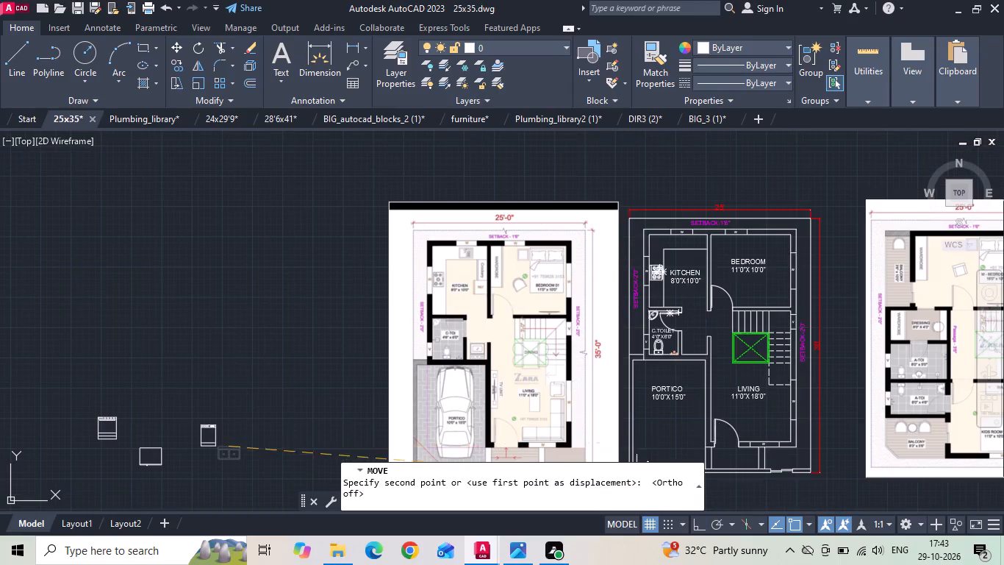
scroll(750, 231, "up", 3)
scroll(446, 266, "up", 1)
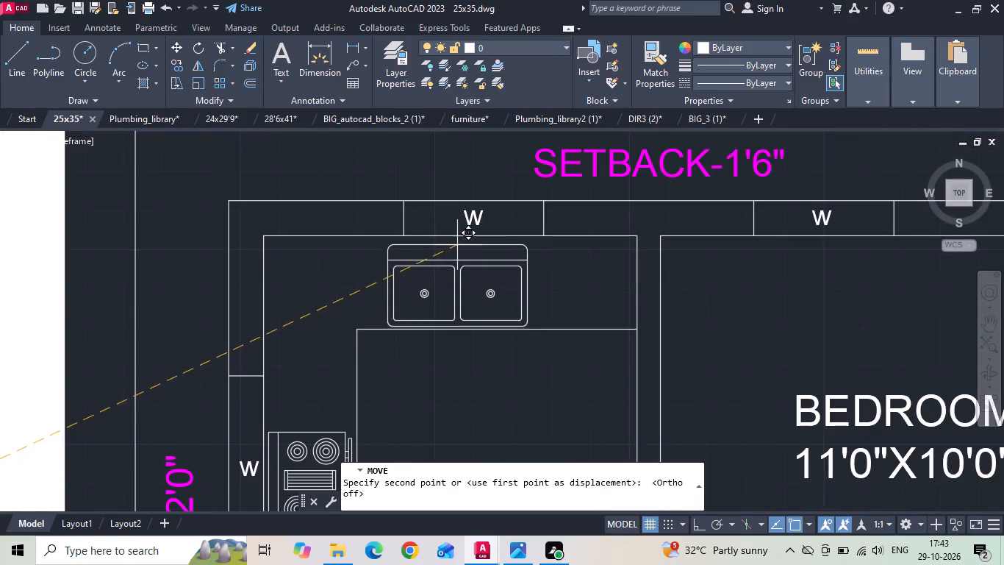
left_click(467, 242)
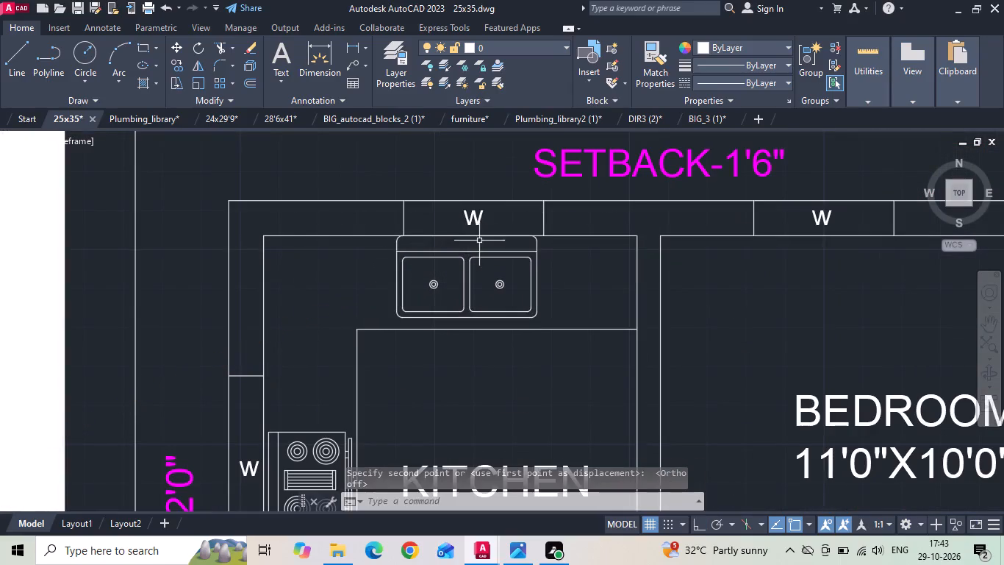
With Ortho on, move the sink straight down about 2 inches, off the upper wall line.
left_click(491, 268)
left_click(431, 270)
right_click(429, 269)
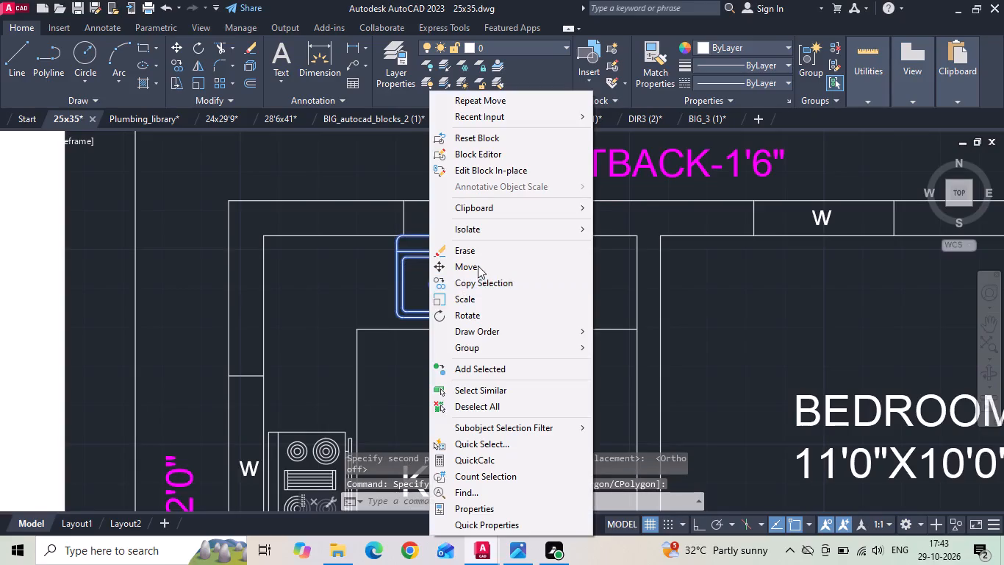
left_click(478, 266)
key("F8")
left_click(573, 266)
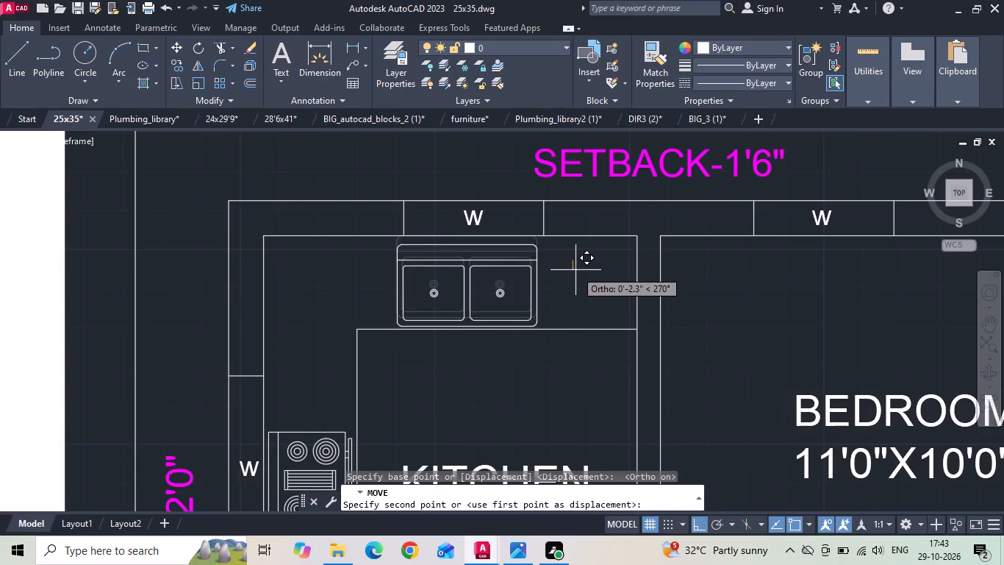
scroll(575, 270, "up", 1)
left_click(575, 270)
Copy the plain rectangular refrigerator block, with Ortho off, into the kitchen below the upper counter.
scroll(573, 251, "down", 3)
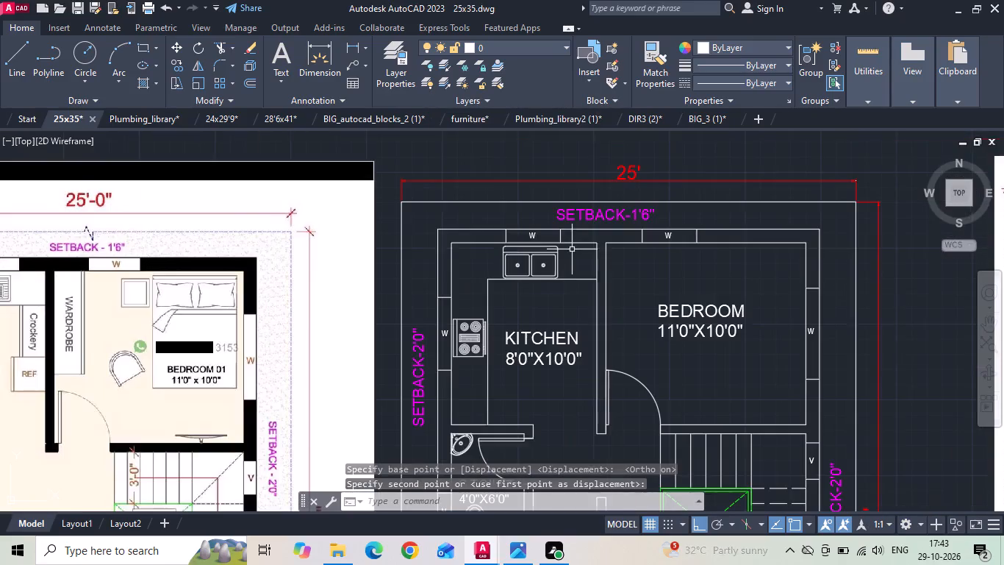
scroll(556, 260, "down", 1)
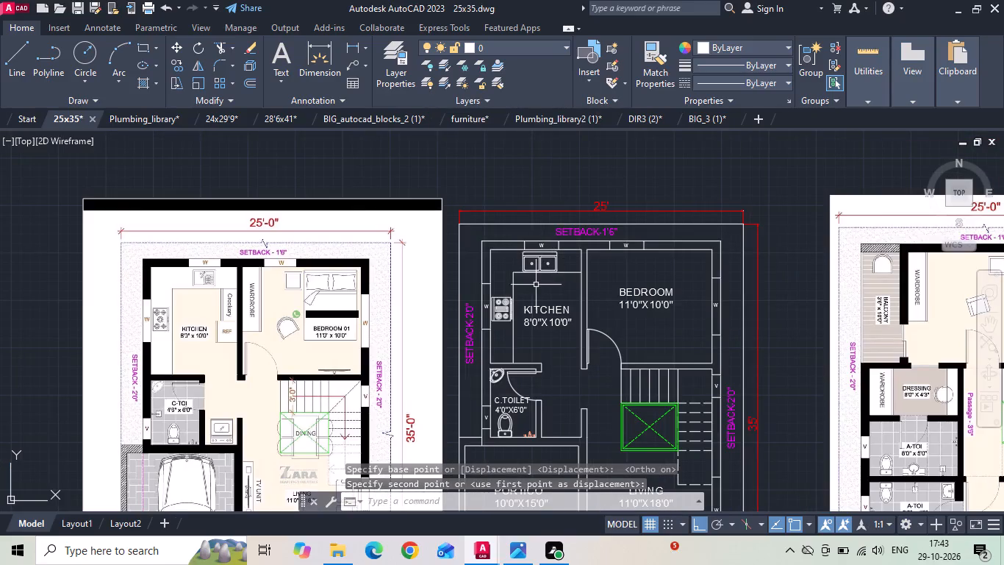
scroll(537, 285, "down", 2)
scroll(183, 427, "up", 3)
left_click(270, 361)
left_click(265, 317)
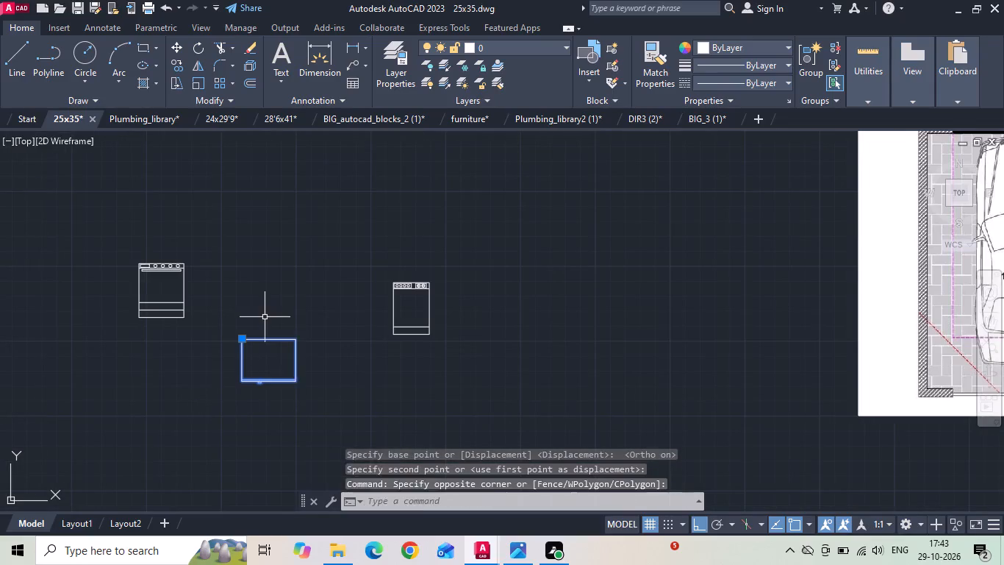
right_click(265, 315)
left_click(319, 272)
left_click_drag(272, 339, 274, 346)
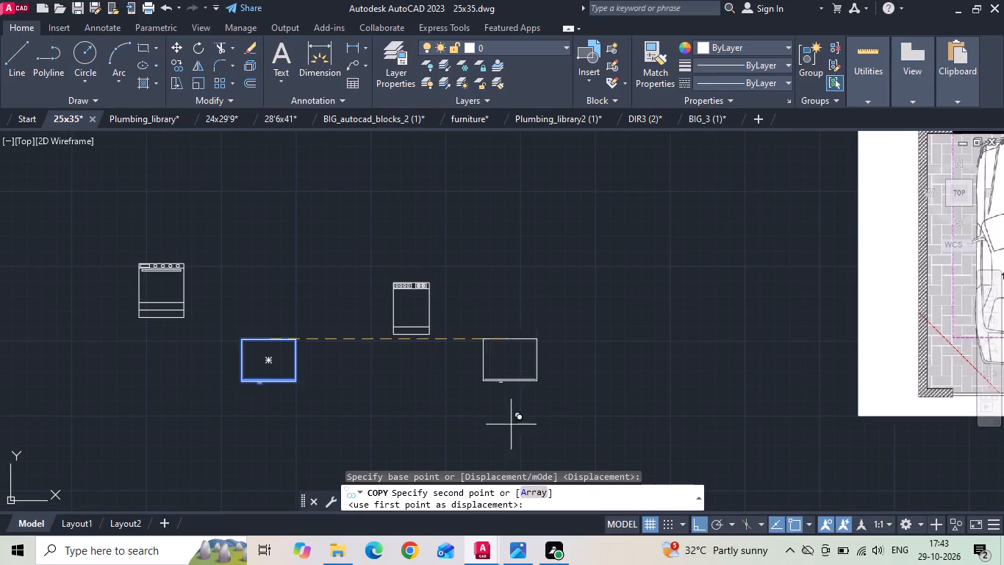
left_click(700, 520)
scroll(348, 393, "down", 3)
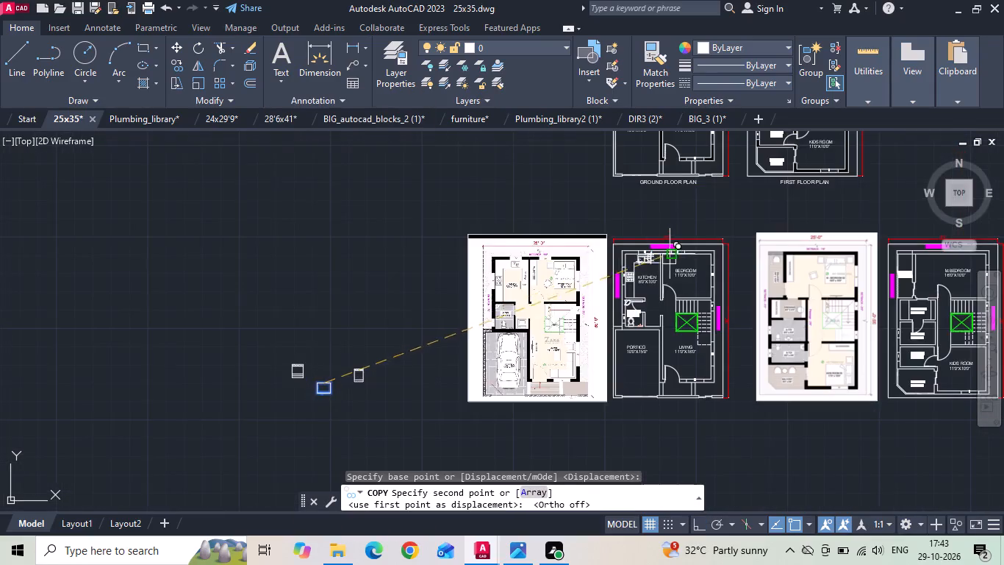
scroll(673, 251, "up", 3)
middle_click_drag(584, 322, 573, 269)
scroll(572, 263, "up", 1)
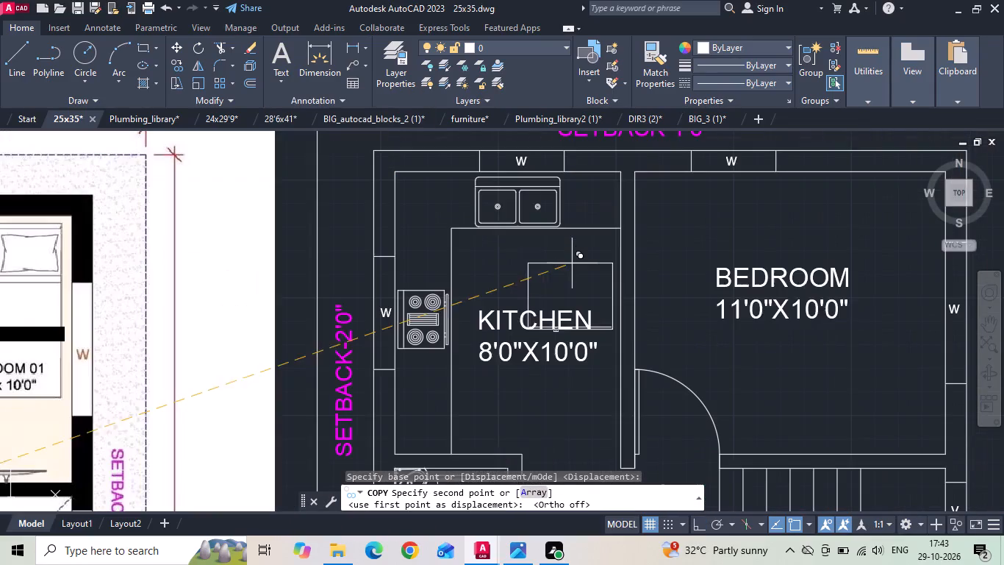
left_click(565, 252)
left_click(564, 250)
key("Escape")
Delete one of the two overlapping refrigerator copies in the kitchen.
left_click(564, 250)
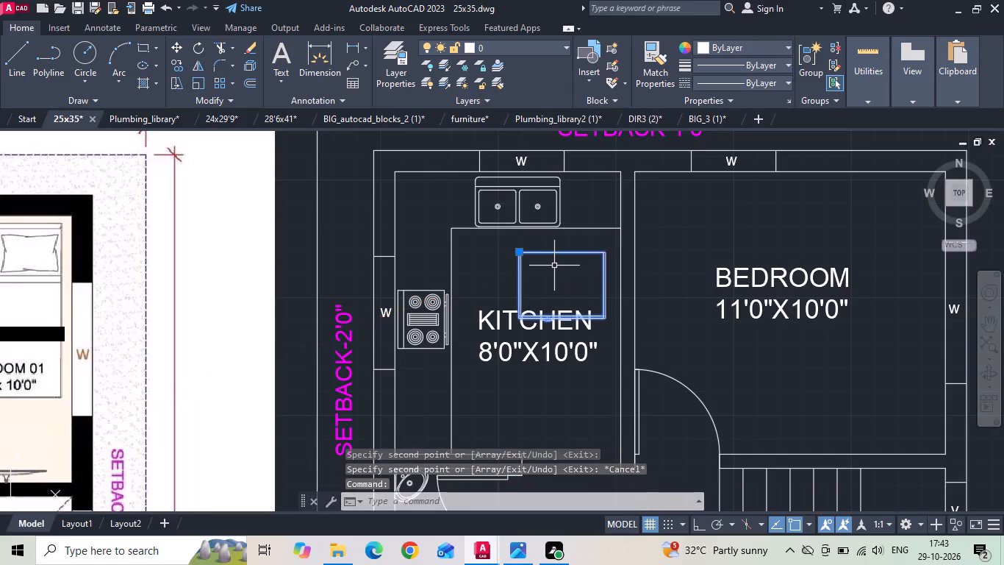
key("Delete")
Rotate the refrigerator copy in the kitchen 90° clockwise with Ortho on.
left_click(555, 257)
left_click(556, 253)
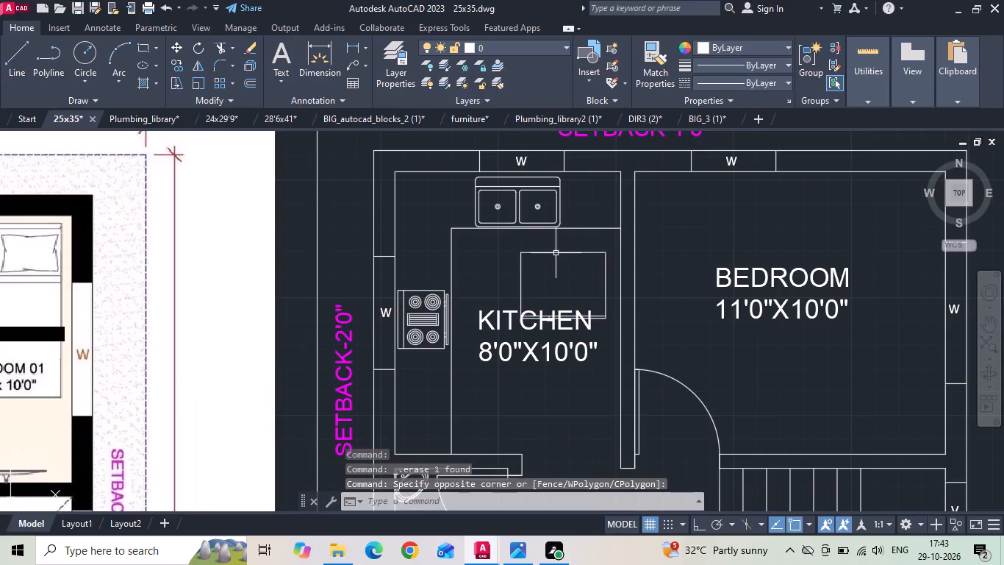
left_click(556, 253)
left_click(542, 266)
left_click(484, 276)
right_click(492, 275)
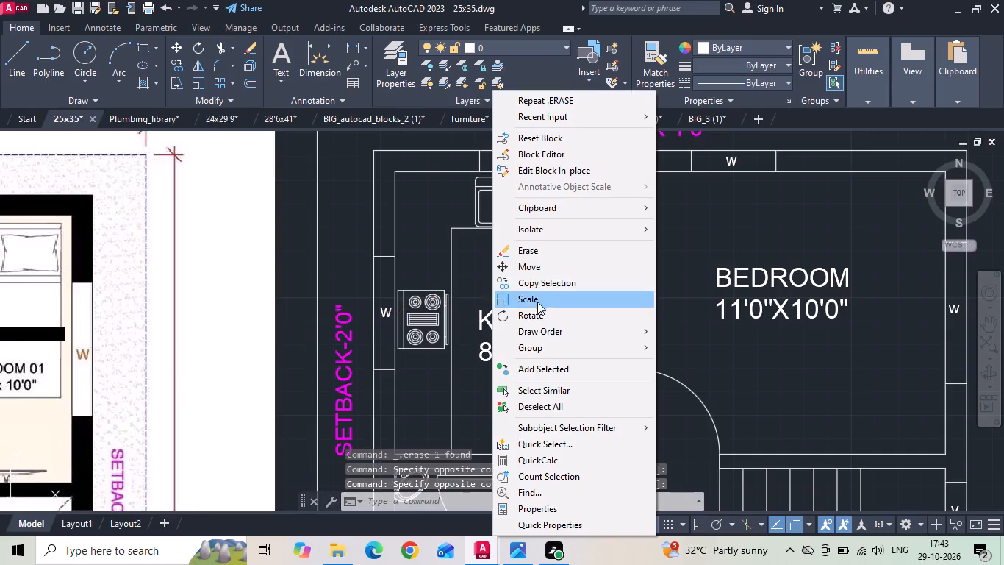
left_click(539, 311)
key("F8")
left_click(583, 263)
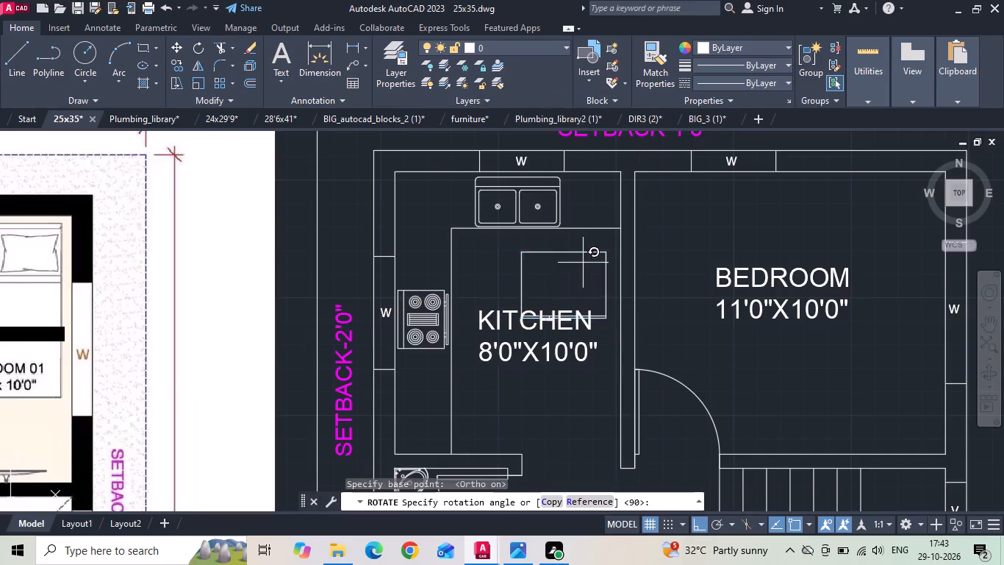
left_click(578, 297)
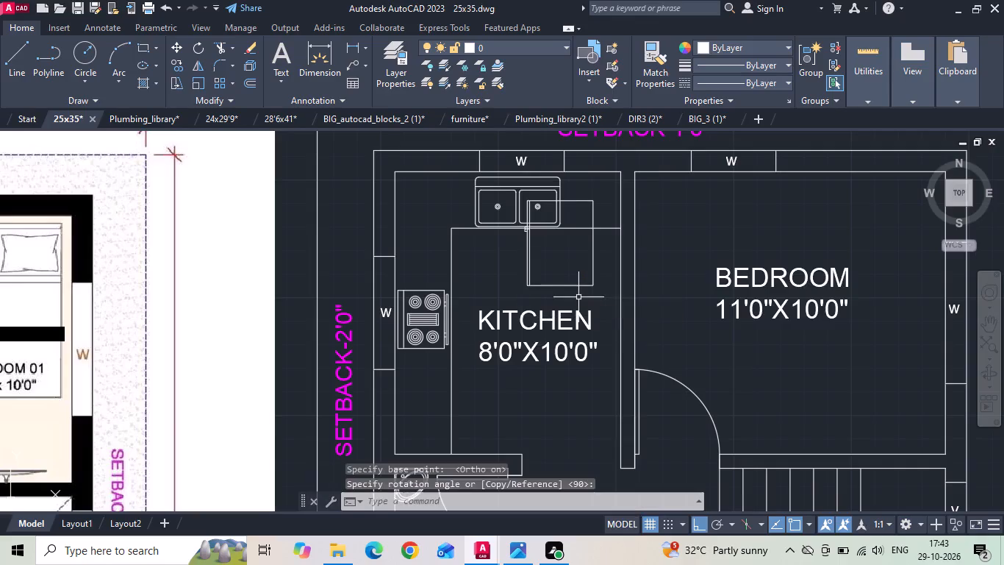
Move the refrigerator by its upper-right corner to where the upper counter edge meets the bedroom-side kitchen wall.
scroll(578, 297, "down", 1)
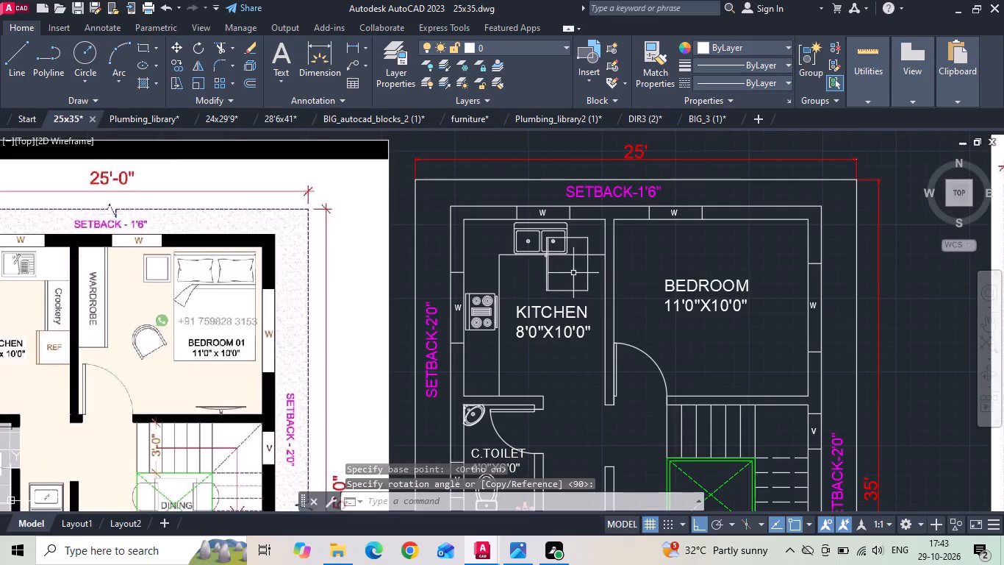
right_click(573, 272)
left_click(547, 277)
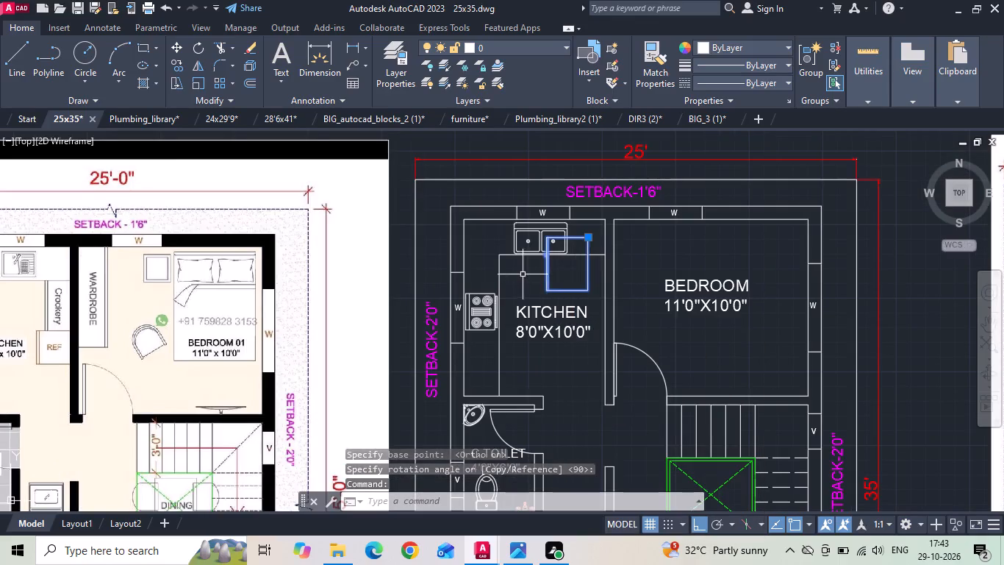
right_click(522, 274)
left_click(573, 270)
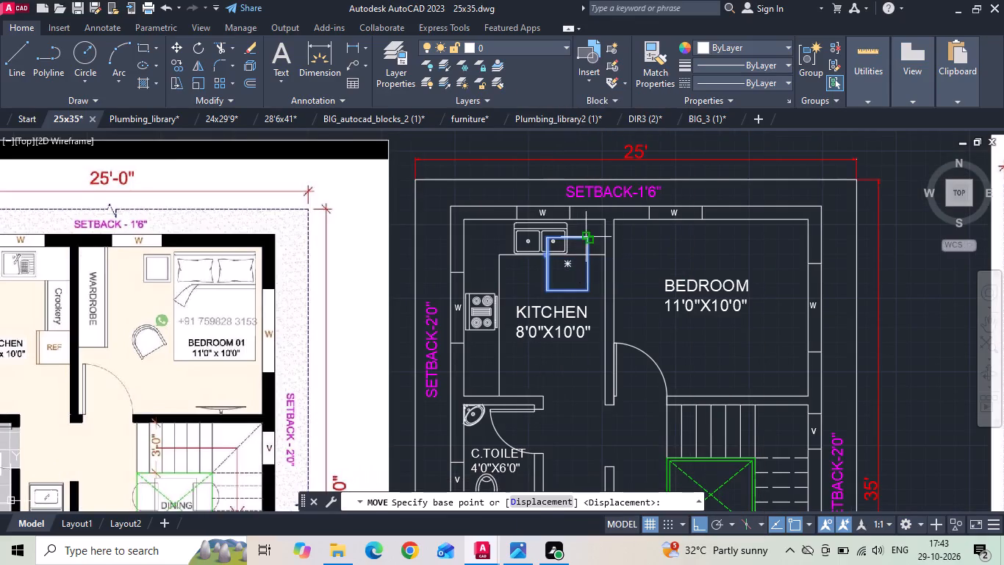
left_click(587, 237)
scroll(600, 277, "up", 1)
left_click(609, 245)
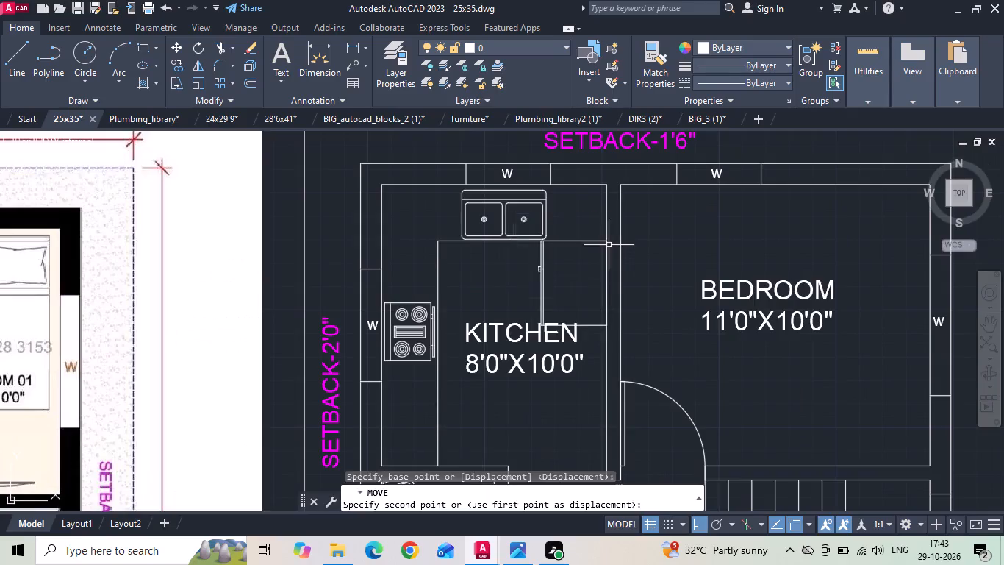
Move the refrigerator straight down along the kitchen's bedroom-side wall, about 2'0.6" below the counter edge.
scroll(600, 244, "down", 2)
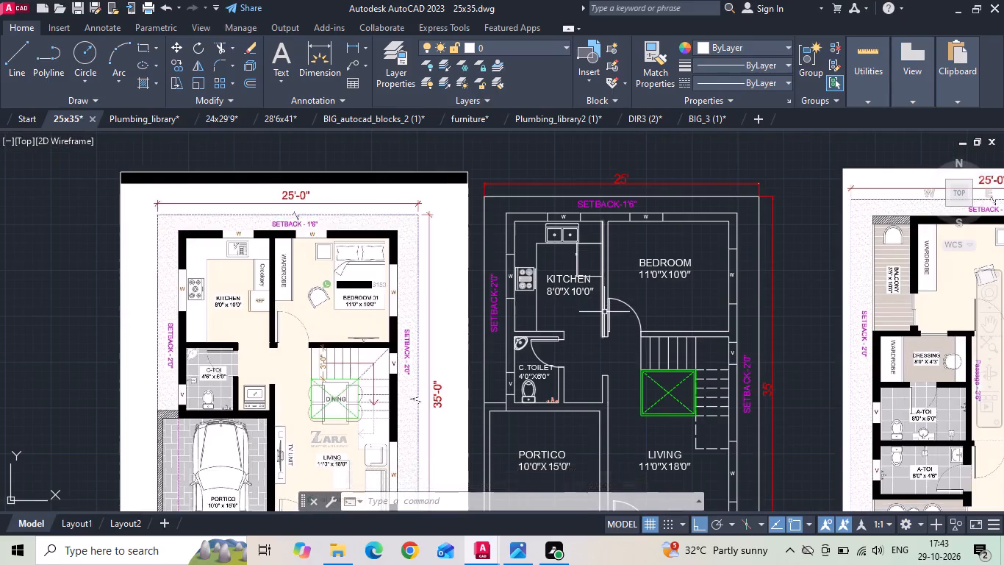
scroll(612, 286, "up", 2)
left_click(532, 237)
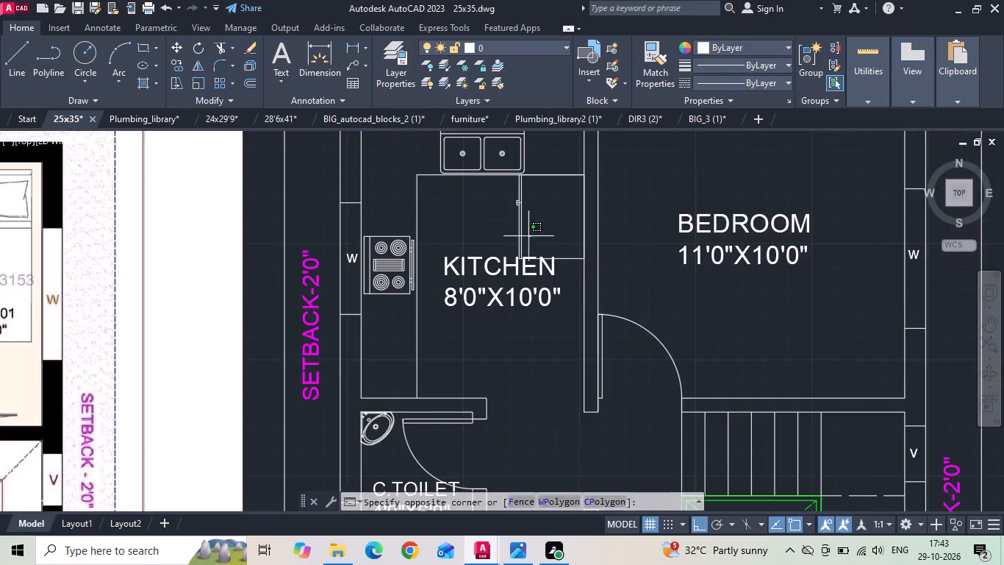
left_click(512, 232)
right_click(510, 229)
left_click(540, 266)
left_click(733, 290)
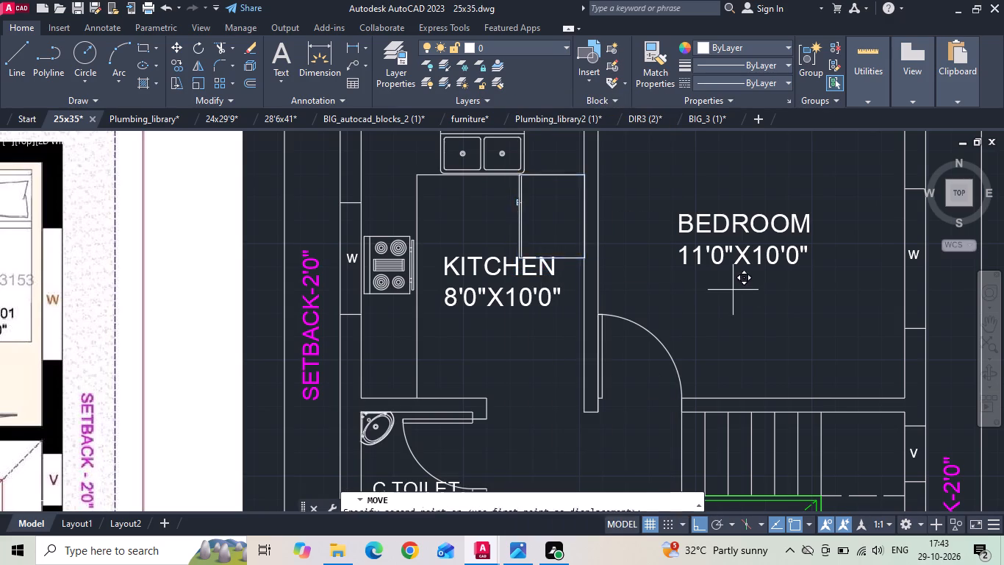
left_click(723, 347)
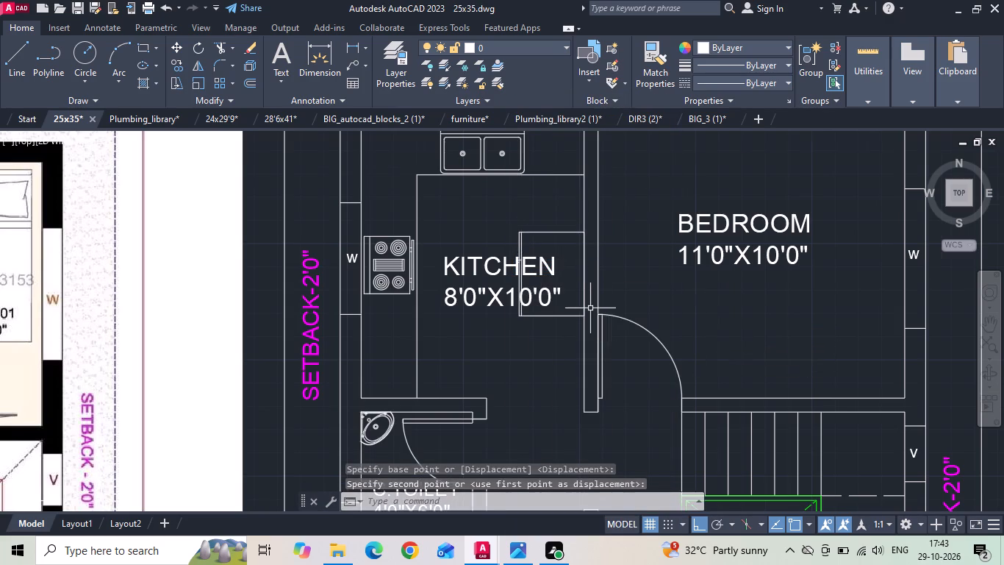
Scale the refrigerator down to about three quarters of its size from its upper corner on the wall.
scroll(590, 308, "up", 2)
scroll(540, 335, "down", 2)
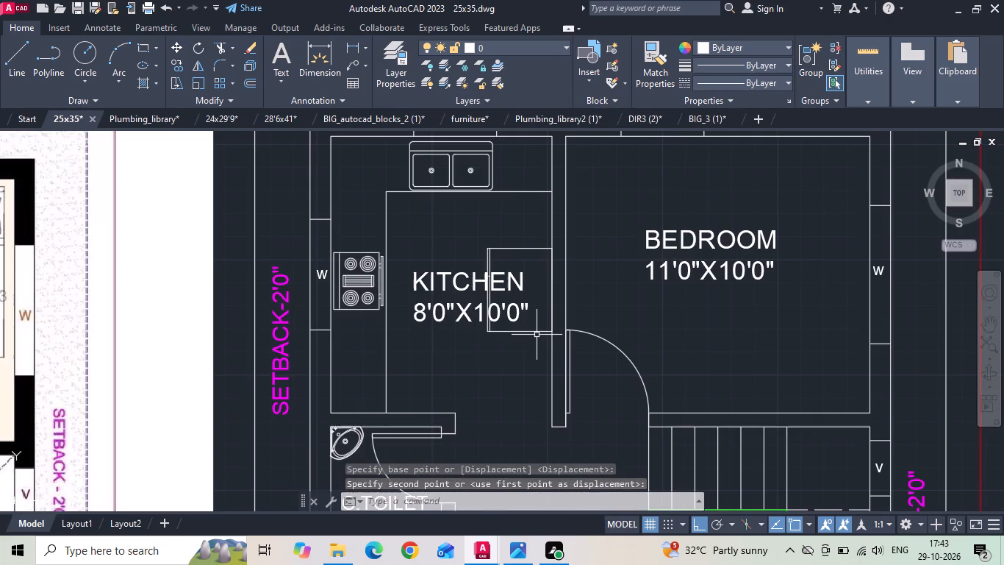
left_click(536, 333)
right_click(535, 332)
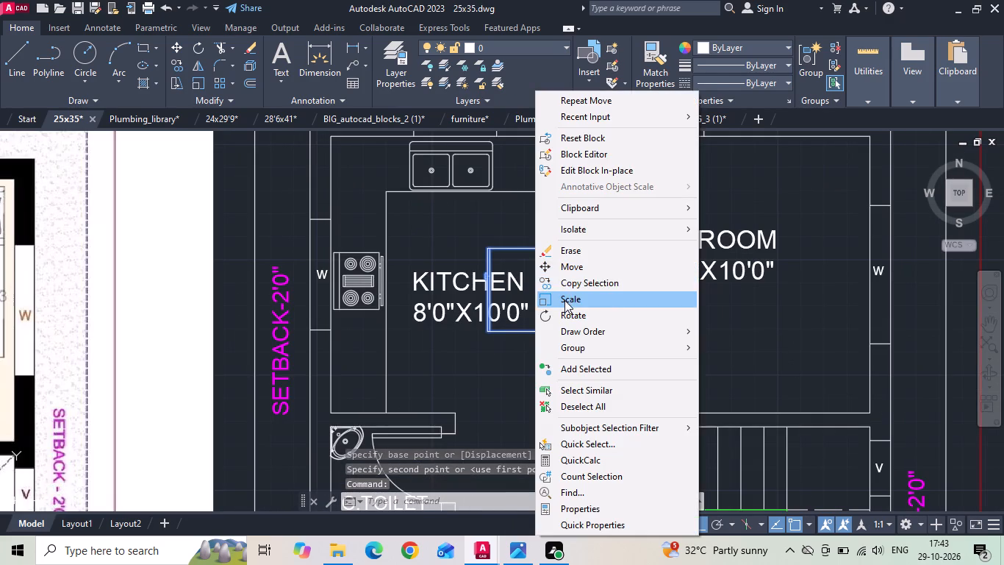
left_click(564, 300)
left_click(549, 249)
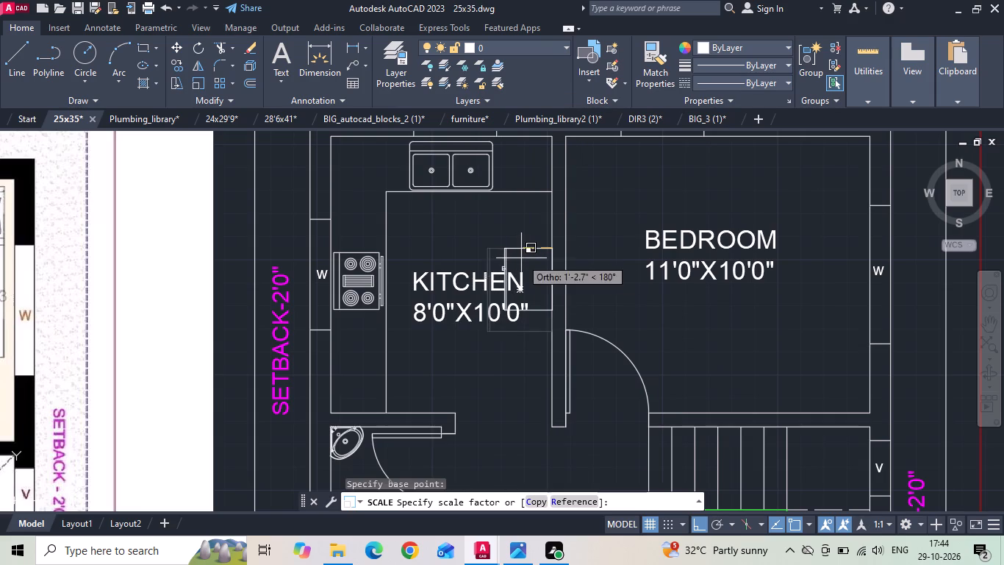
left_click(521, 258)
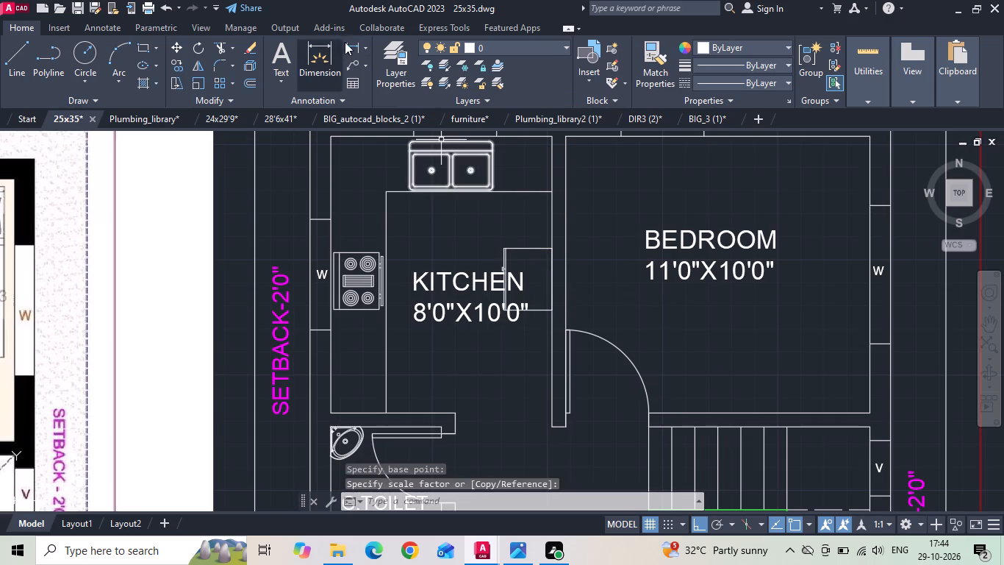
Measure the vertical gap between the upper counter edge and the refrigerator with a linear dimension, without keeping it.
left_click(358, 46)
left_click(530, 193)
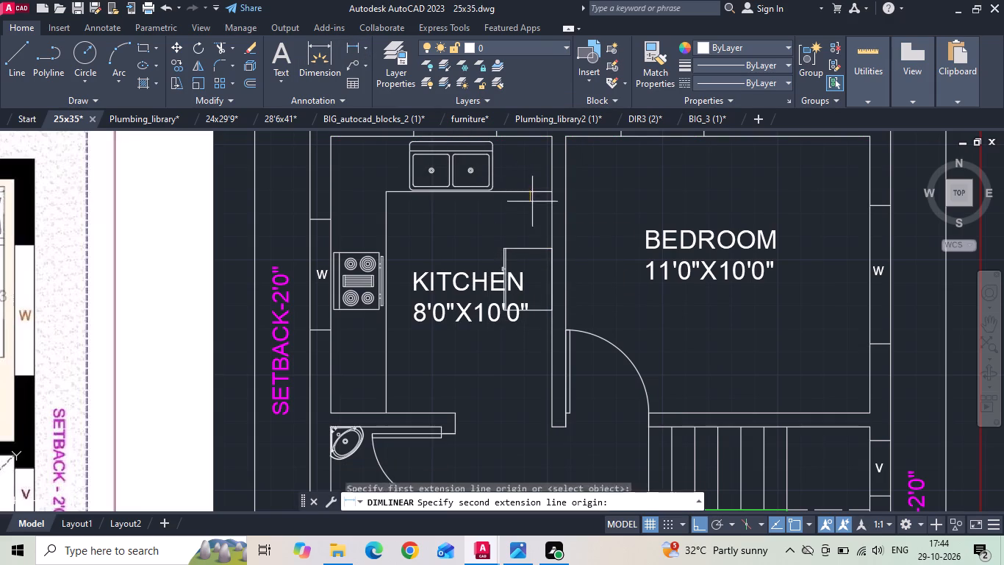
left_click(528, 249)
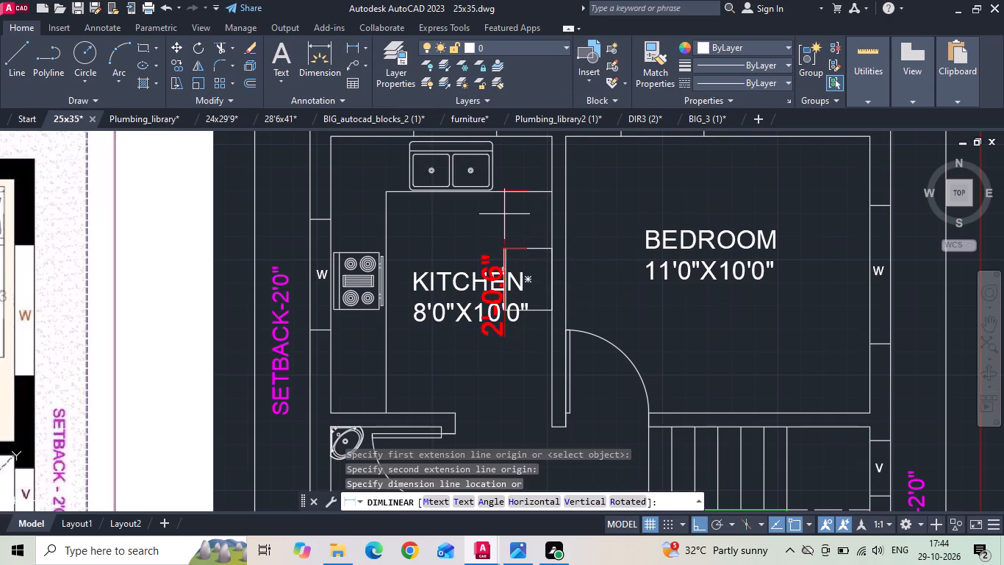
key("Escape")
Move the refrigerator straight up 0.6" towards the upper counter.
left_click(521, 243)
left_click(520, 252)
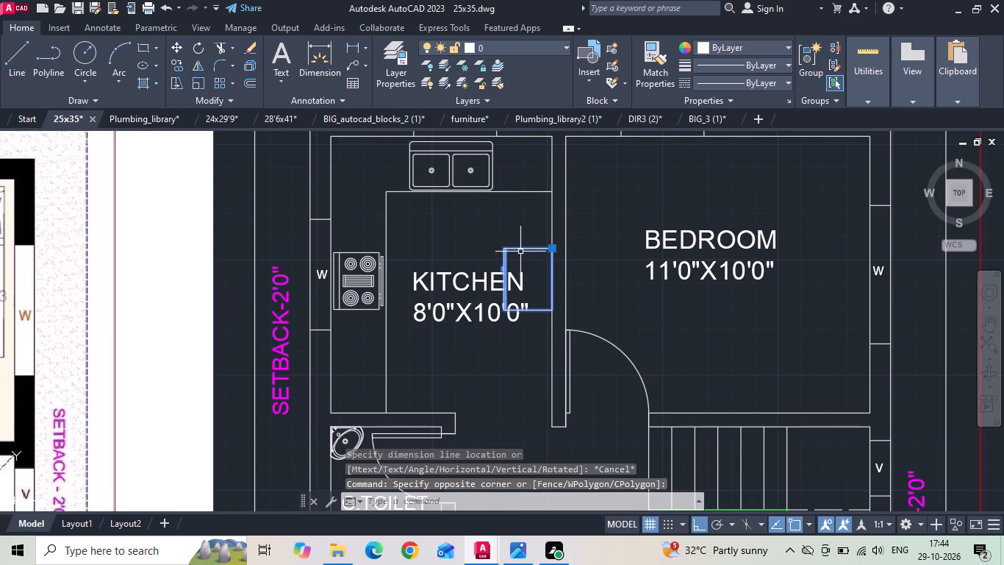
right_click(520, 252)
left_click(545, 266)
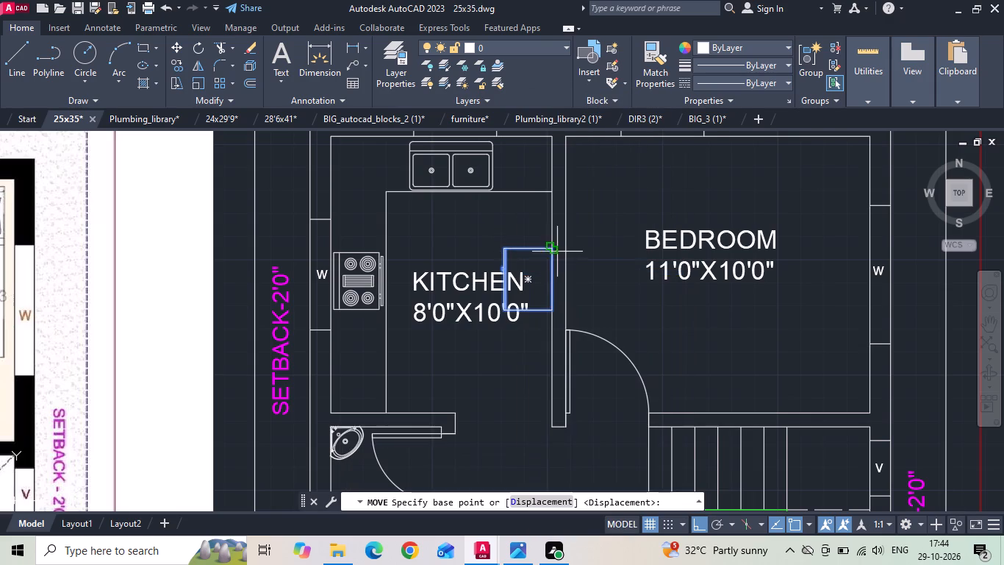
left_click_drag(552, 249, 551, 242)
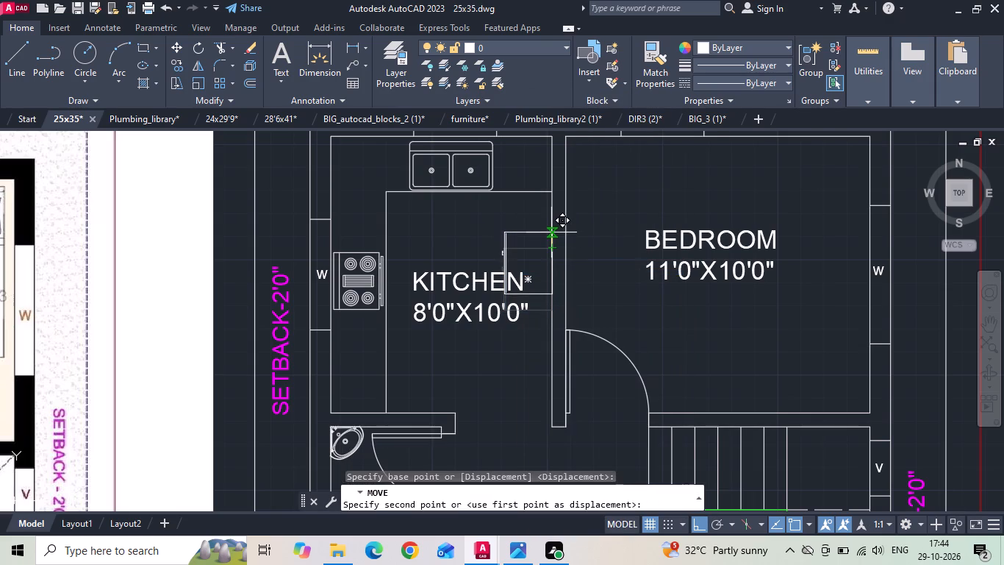
type(".6")
key("Return")
Move the refrigerator straight down 12" along the wall.
left_click_drag(543, 240, 537, 263)
left_click(532, 267)
right_click(531, 266)
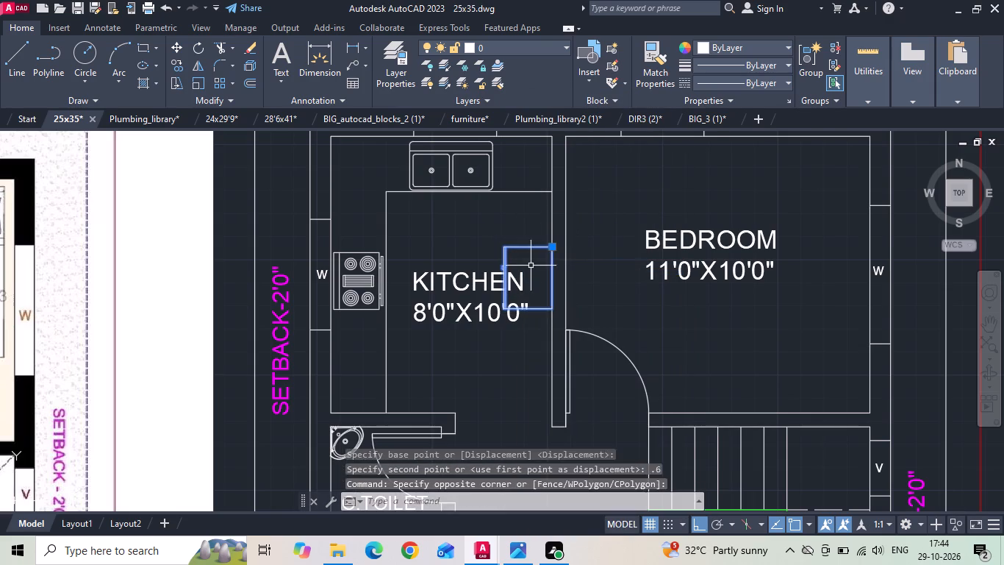
left_click(555, 269)
left_click(617, 215)
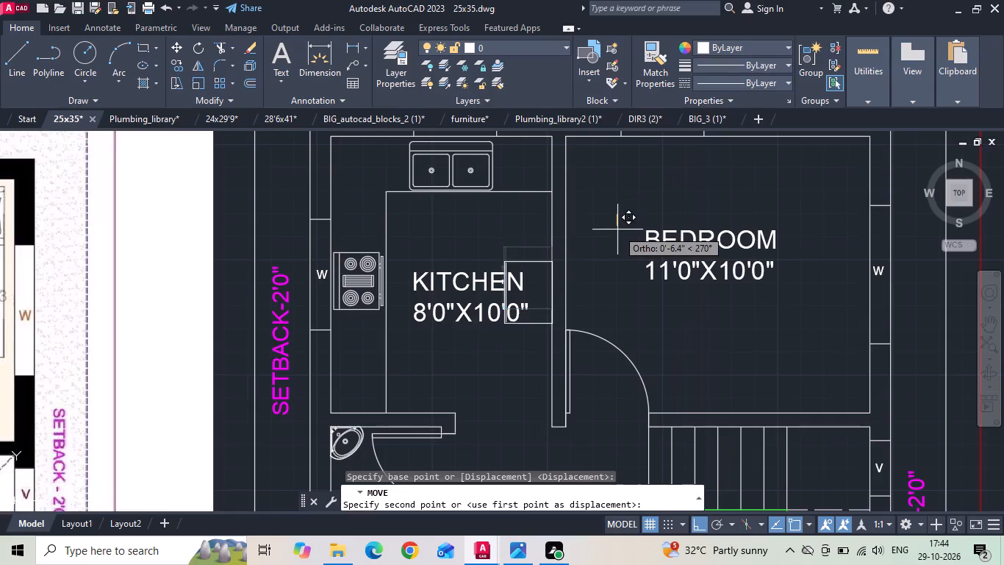
type("12")
key("space")
Set the text height of the whole KITCHEN 8'0"X10'0" label to 6".
scroll(617, 230, "down", 1)
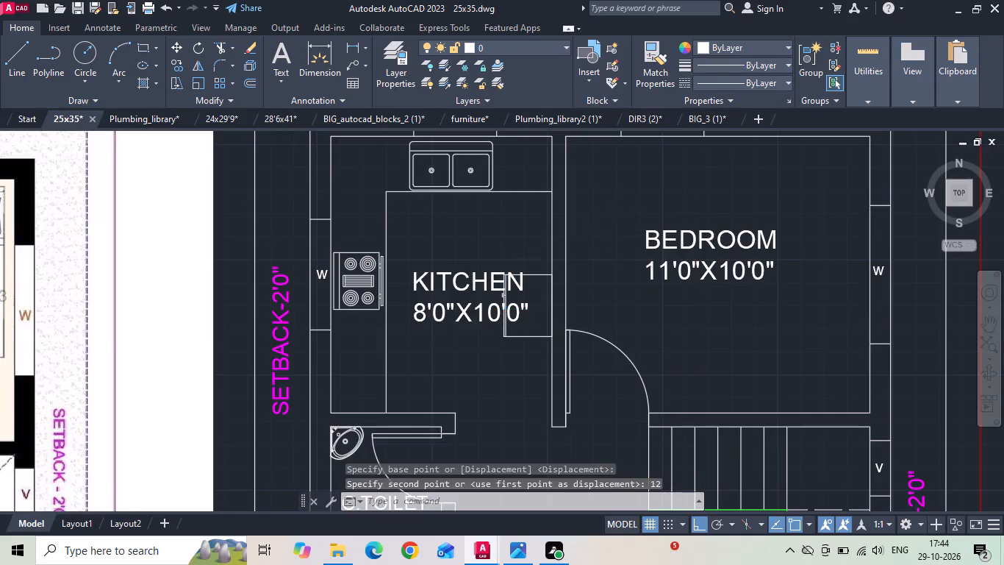
scroll(617, 230, "down", 1)
scroll(552, 262, "up", 1)
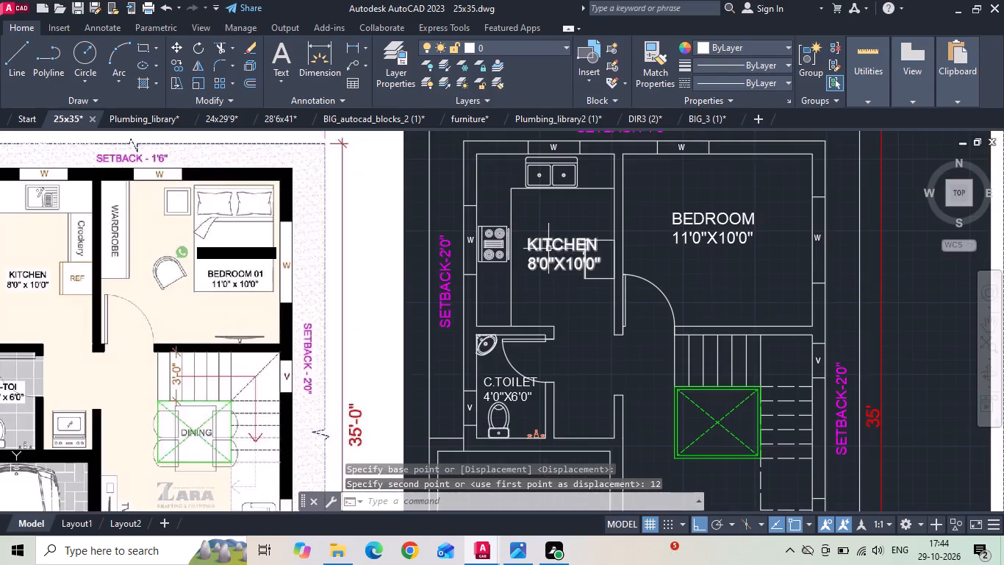
double_click(548, 246)
key("ctrl+a")
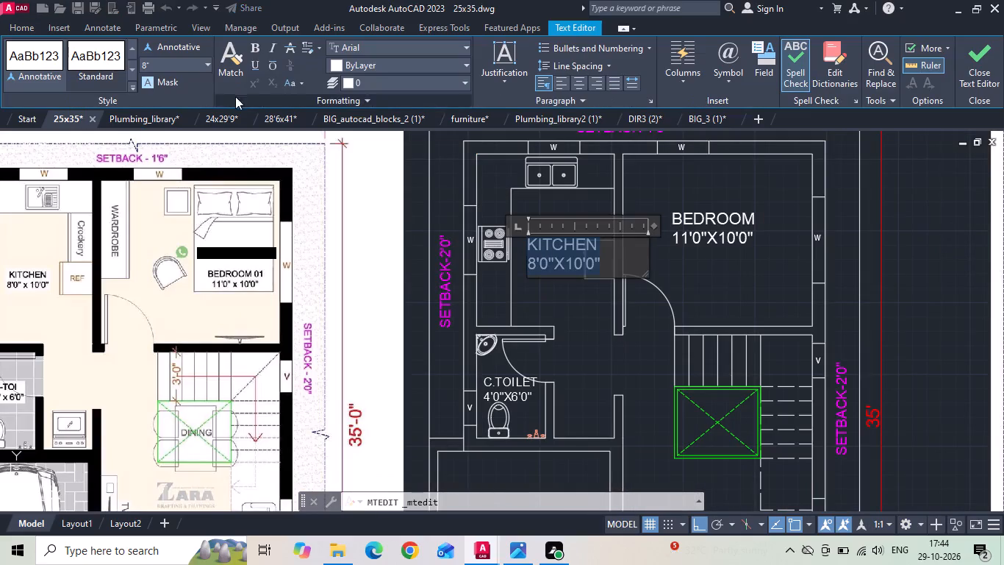
left_click(171, 68)
key("BackSpace")
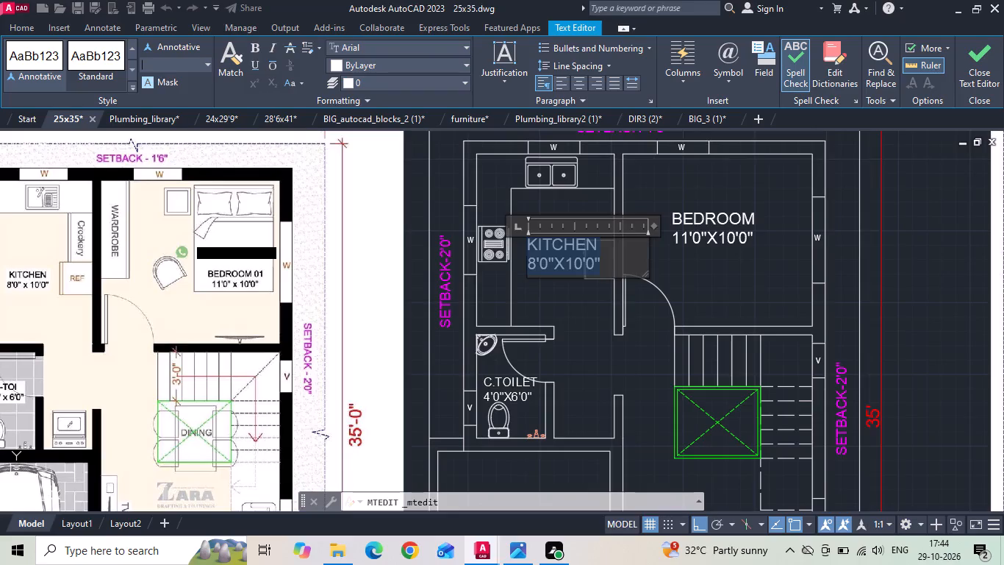
type("6\"")
key("Return")
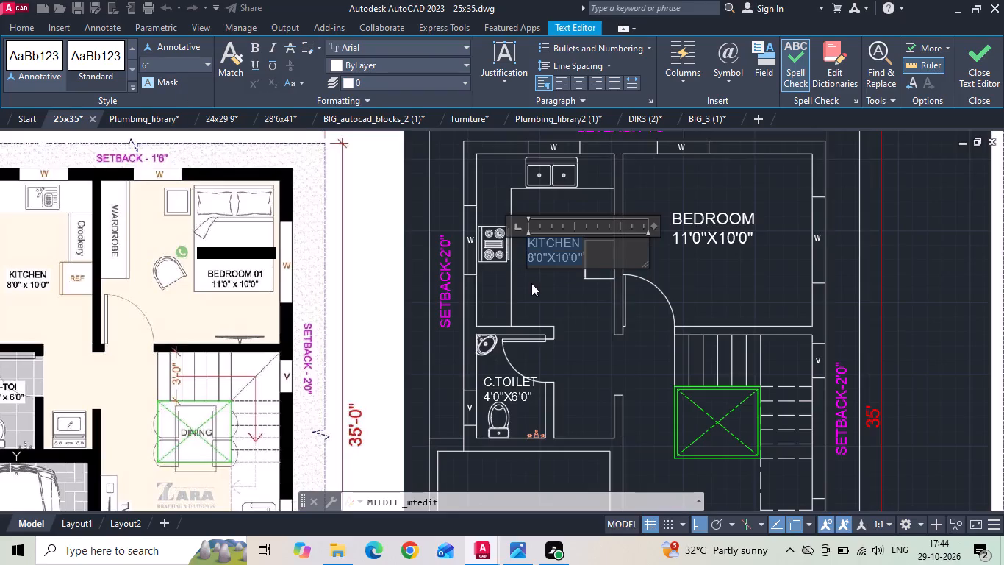
left_click(533, 283)
Move the KITCHEN label slightly left, clear of the refrigerator.
left_click(543, 255)
left_click(530, 237)
right_click(530, 235)
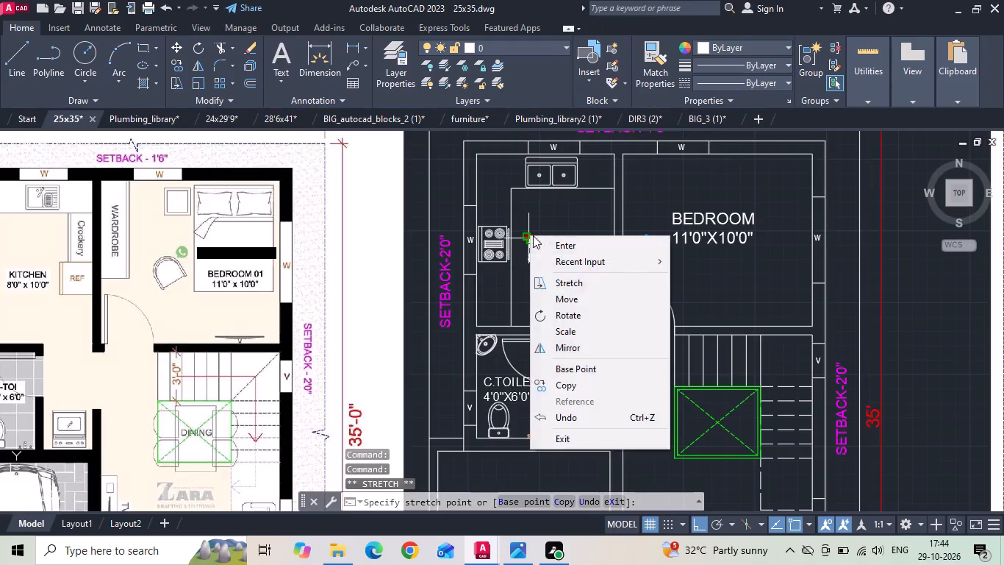
key("Escape")
key("Escape")
right_click(543, 235)
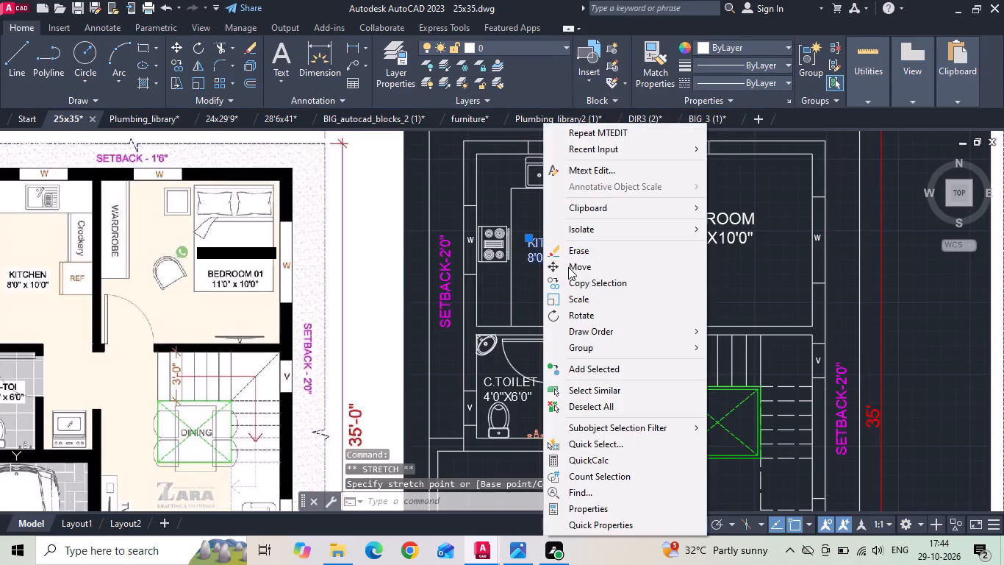
left_click(568, 267)
left_click(571, 295)
left_click(567, 293)
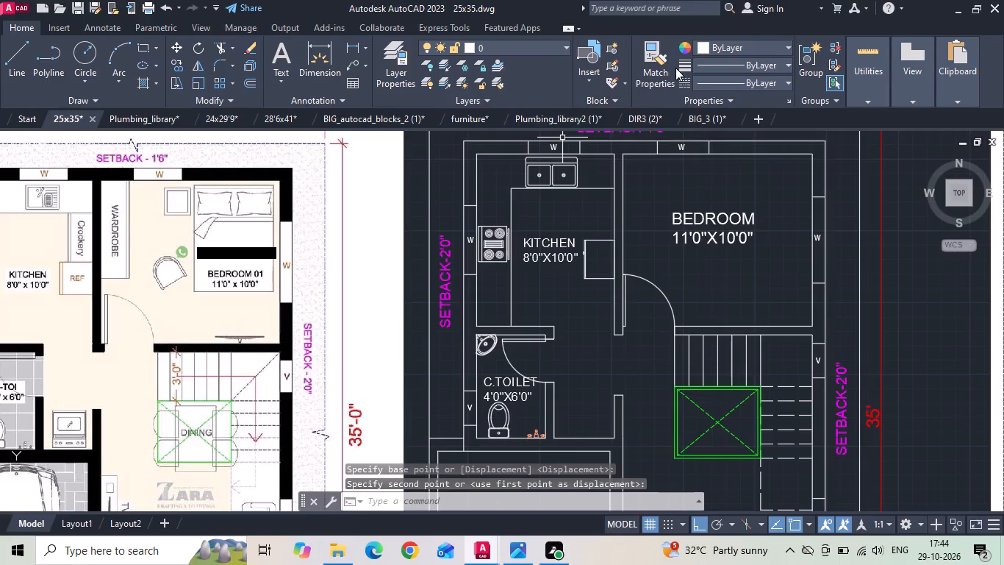
Match the KITCHEN label's properties onto the BEDROOM and C.TOILET labels of the ground floor plan.
left_click(661, 83)
left_click(557, 245)
left_click_drag(712, 212, 686, 251)
left_click(664, 270)
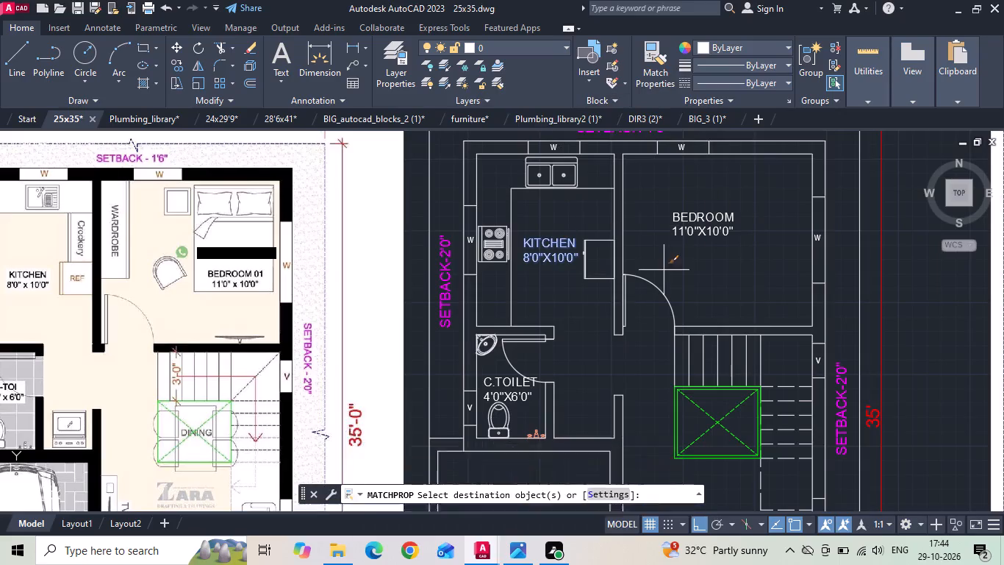
left_click(667, 216)
scroll(656, 230, "down", 1)
scroll(564, 327, "up", 2)
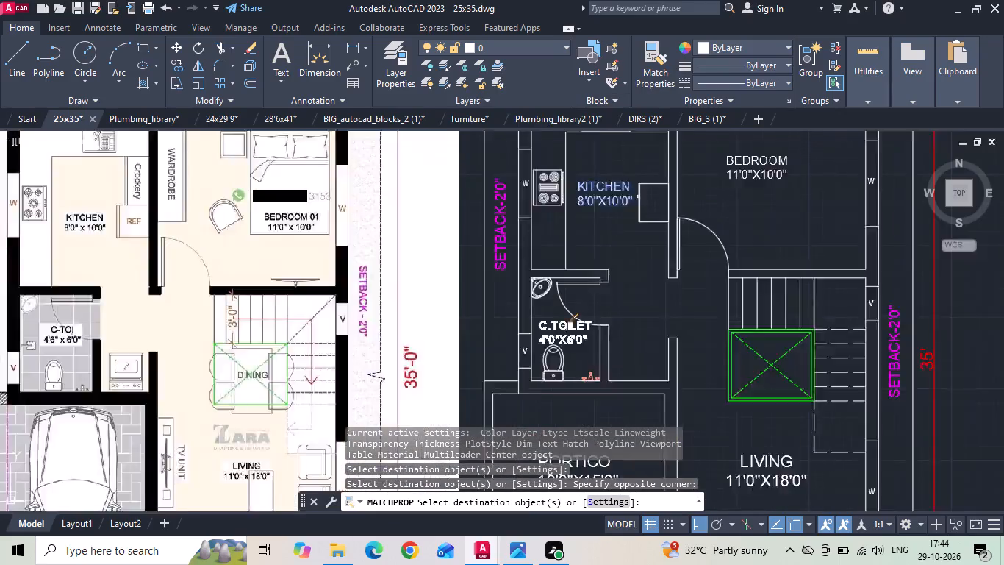
left_click(562, 322)
key("Escape")
Set the text height of the whole C.TOILET 4'0"X6'0" label to 5".
scroll(545, 277, "down", 3)
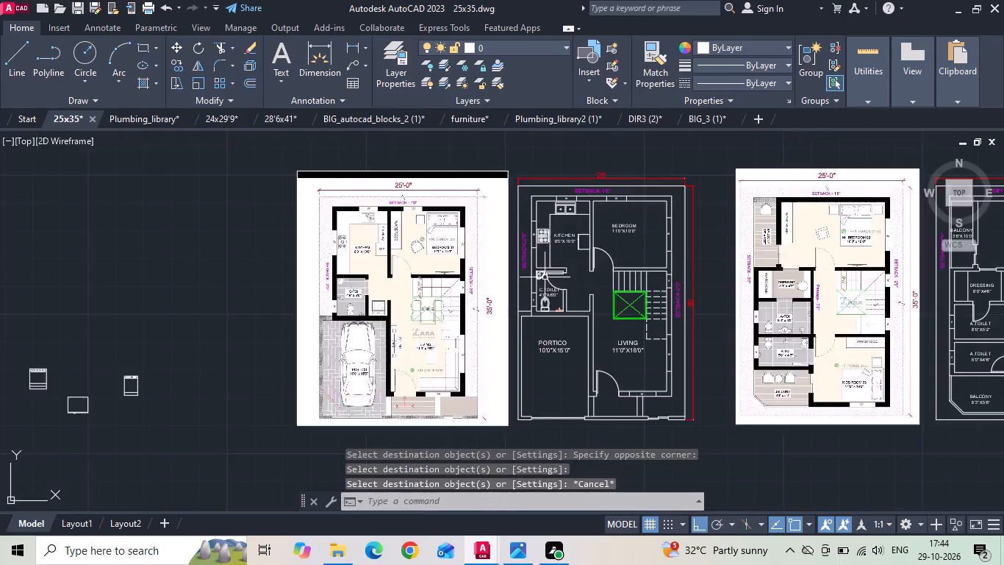
scroll(547, 283, "up", 2)
double_click(541, 294)
key("ctrl+a")
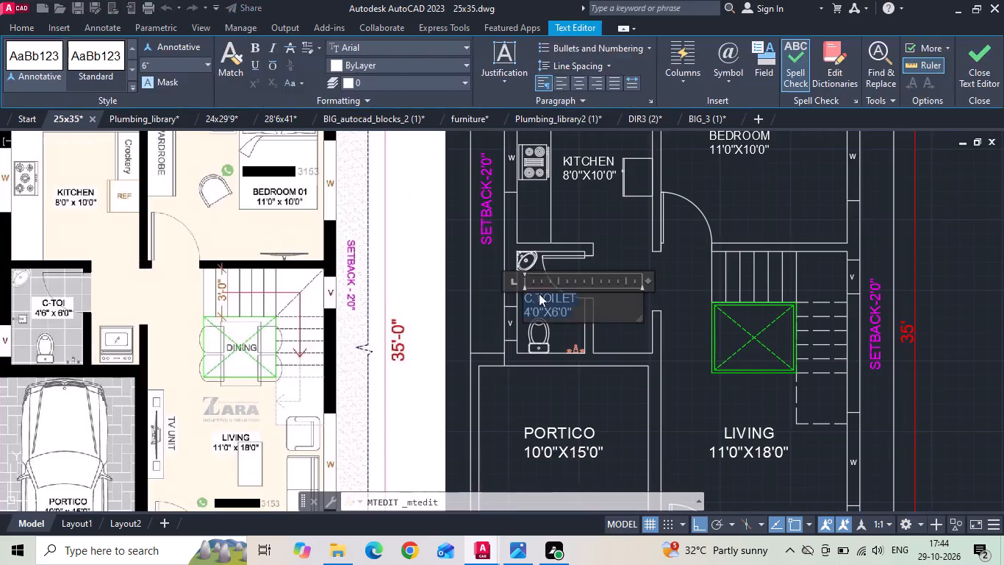
left_click(184, 63)
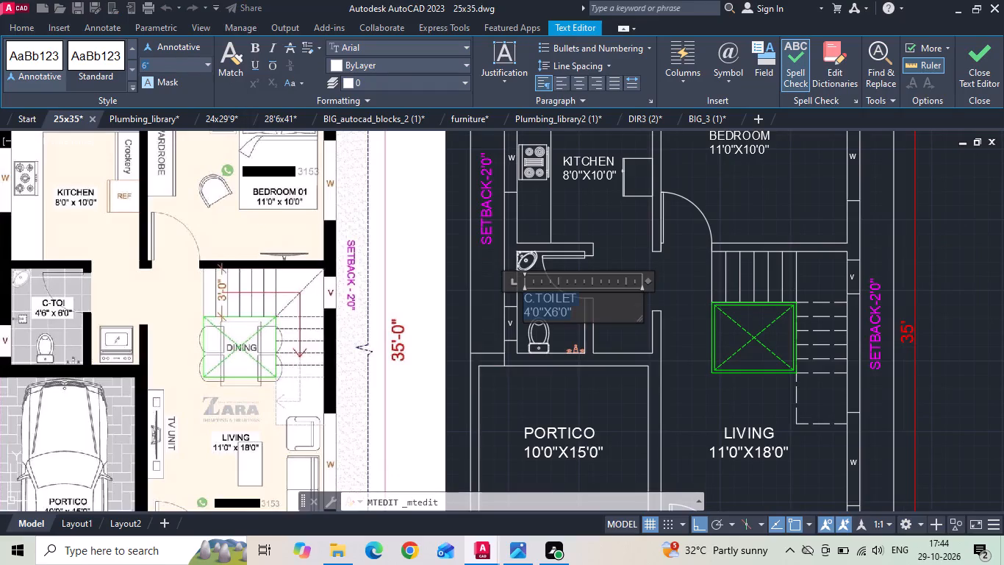
key("BackSpace")
type("5\"")
key("Return")
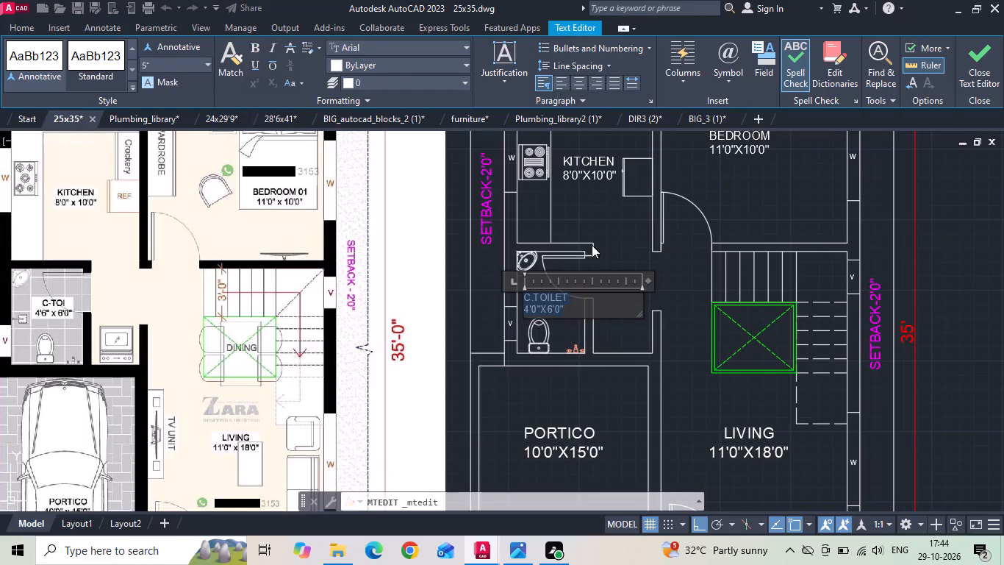
left_click(619, 232)
Match the KITCHEN label's properties onto the PORTICO and LIVING labels and the first floor's M.BEDROOM and KIDS ROOM labels.
left_click(654, 77)
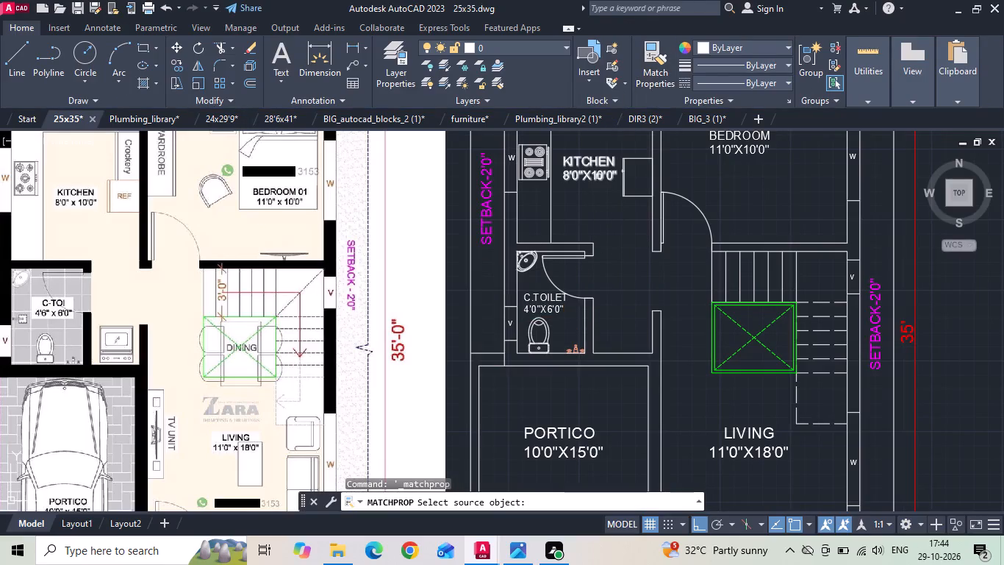
left_click(591, 170)
scroll(590, 169, "down", 1)
left_click_drag(577, 341, 573, 348)
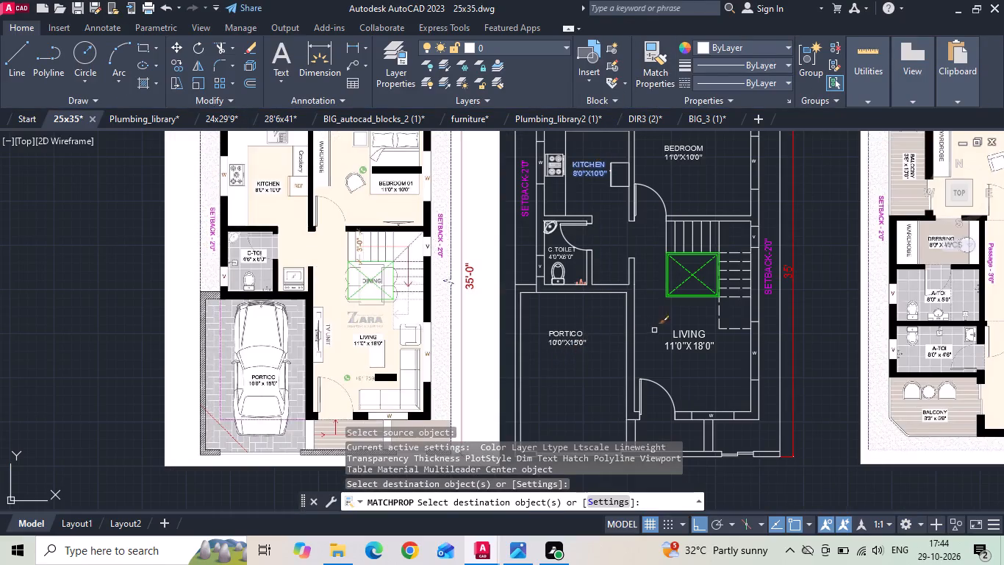
left_click(684, 344)
scroll(661, 333, "down", 2)
middle_click_drag(659, 333, 498, 335)
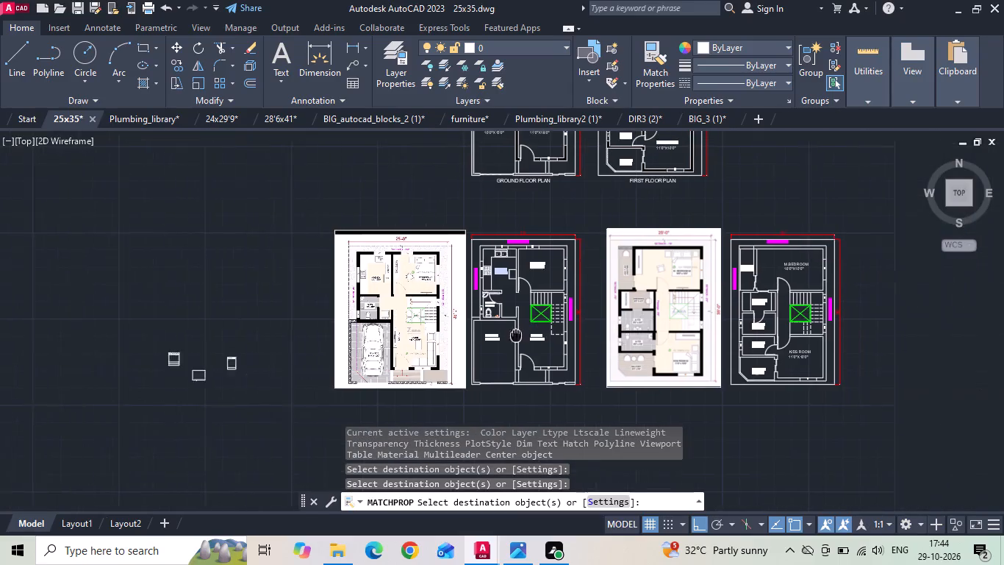
middle_click_drag(498, 335, 483, 331)
scroll(687, 277, "up", 1)
left_click(795, 255)
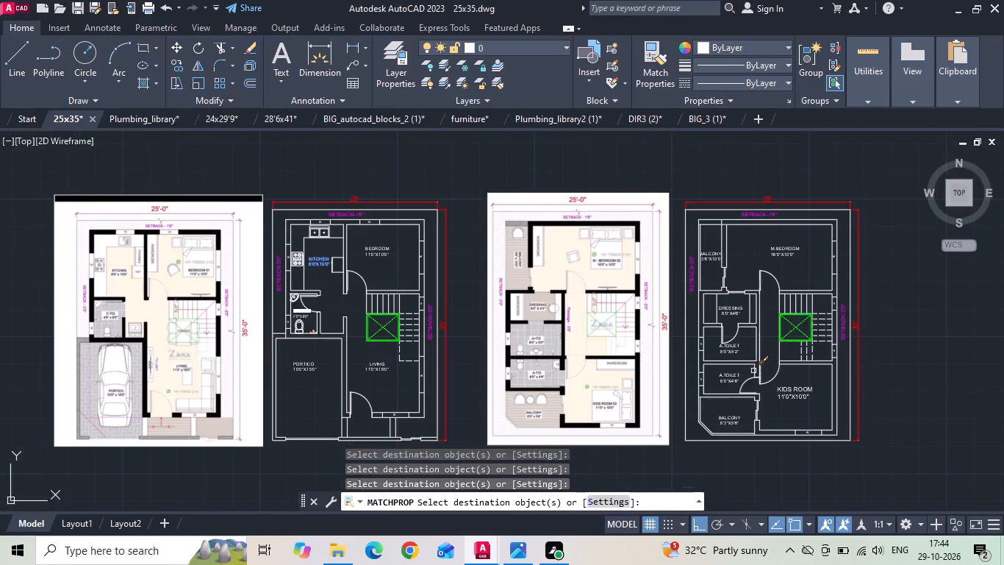
left_click(799, 397)
left_click(795, 387)
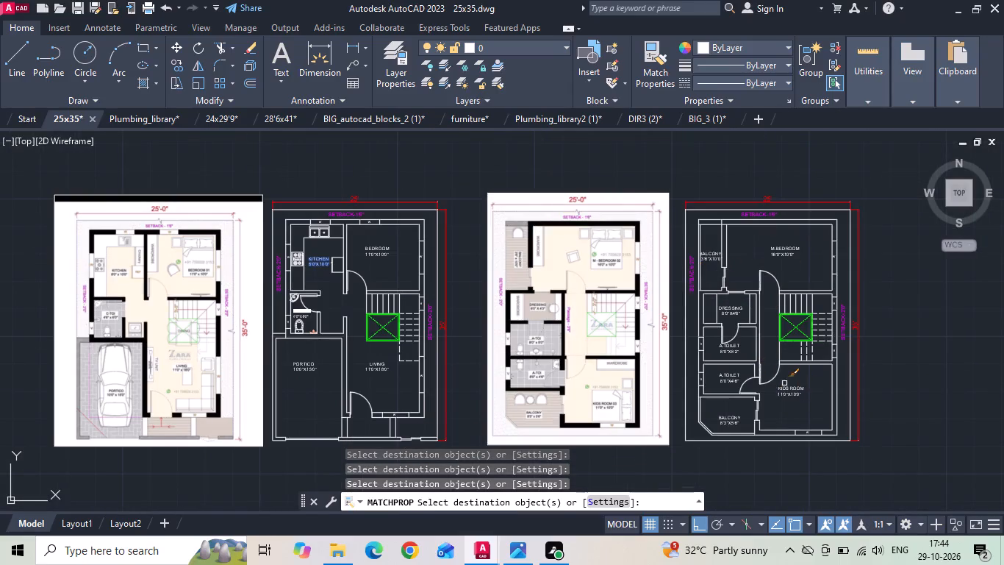
left_click(784, 383)
left_click(784, 399)
key("Escape")
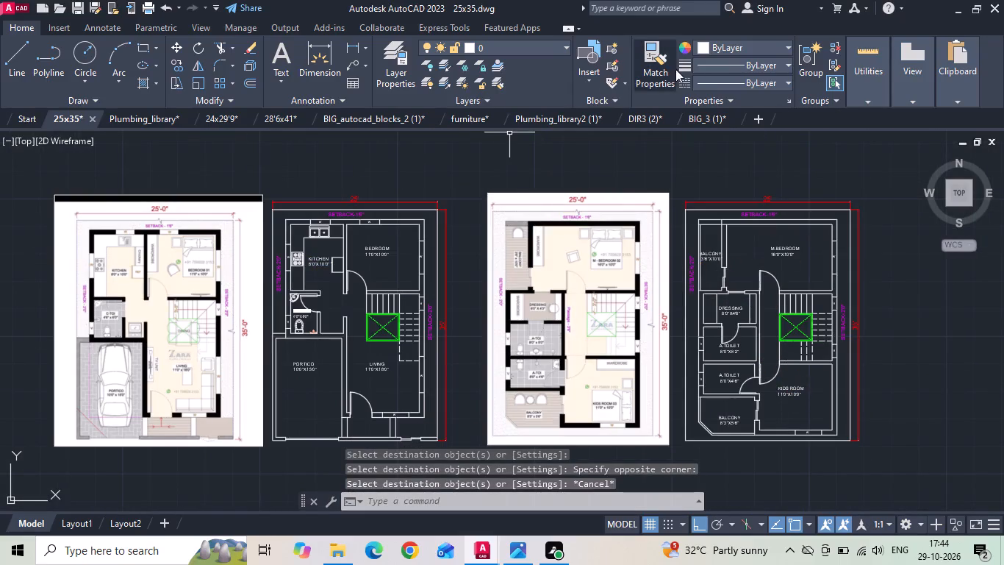
Match the C.TOILET label's properties onto the first floor plan's DRESSING, both A.TOILET and both BALCONY labels.
left_click(649, 76)
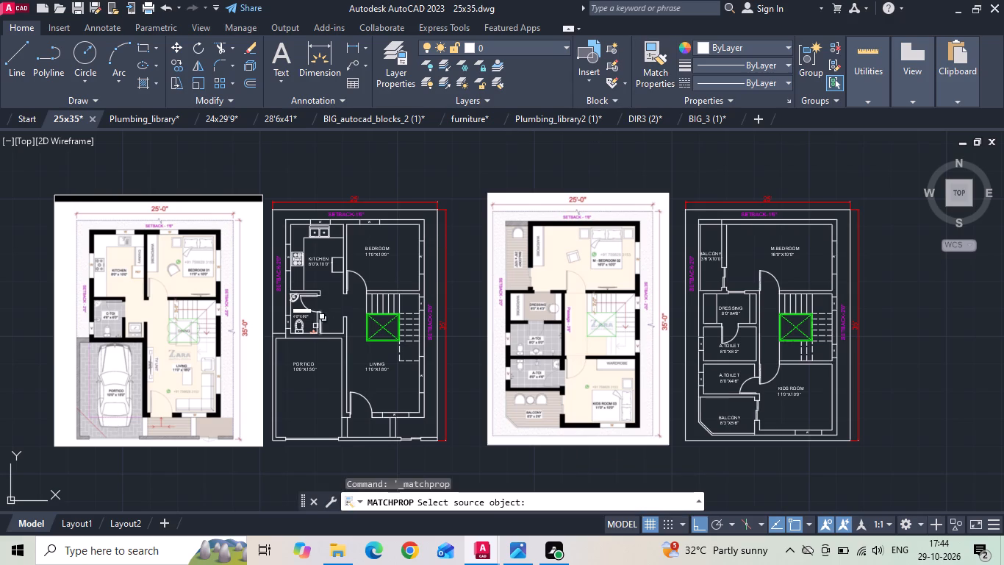
left_click(295, 315)
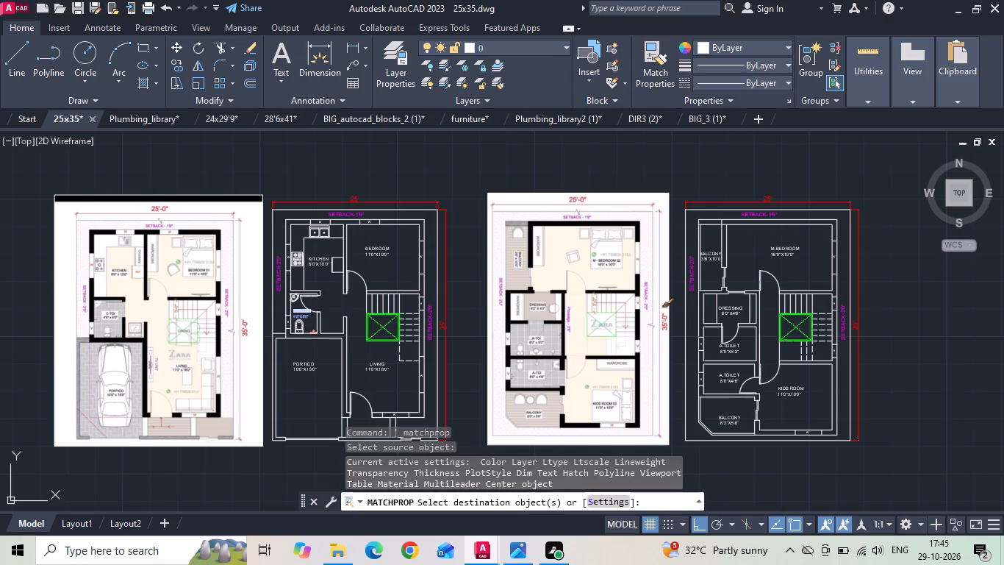
left_click(741, 315)
left_click(739, 352)
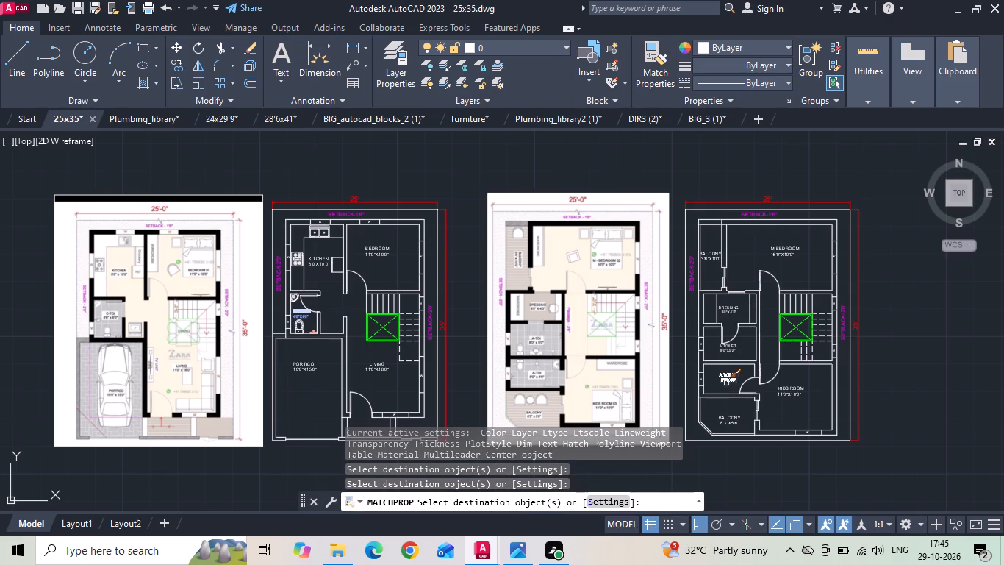
left_click(725, 384)
left_click(726, 427)
left_click(723, 408)
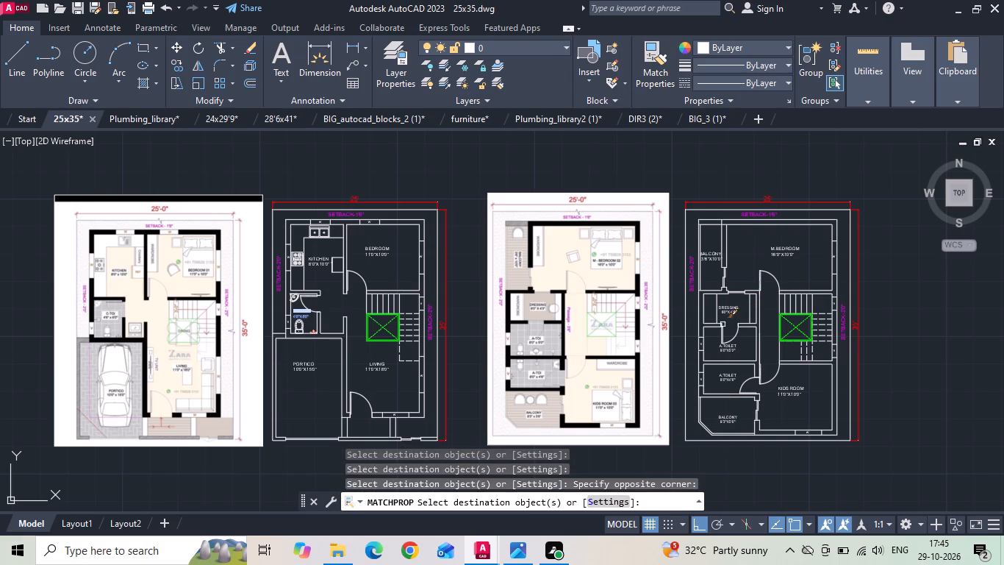
left_click(709, 256)
scroll(728, 352, "up", 2)
key("Escape")
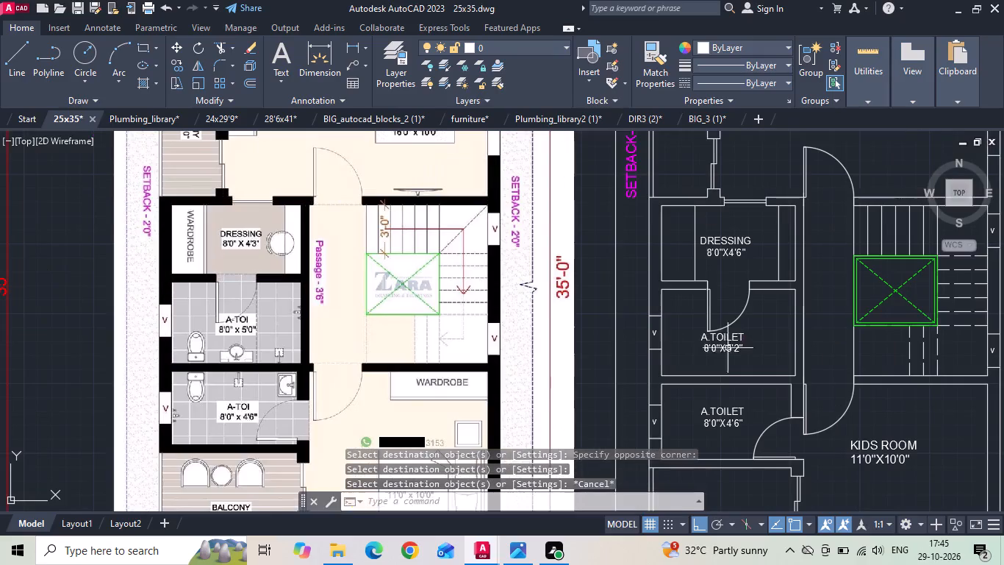
Save the 25x35 drawing.
scroll(712, 347, "down", 2)
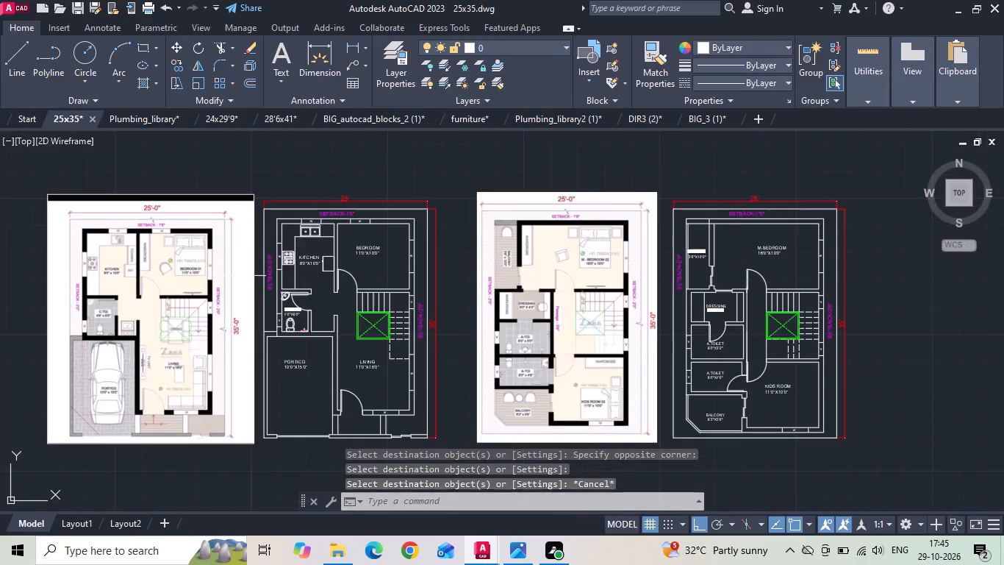
scroll(208, 271, "up", 1)
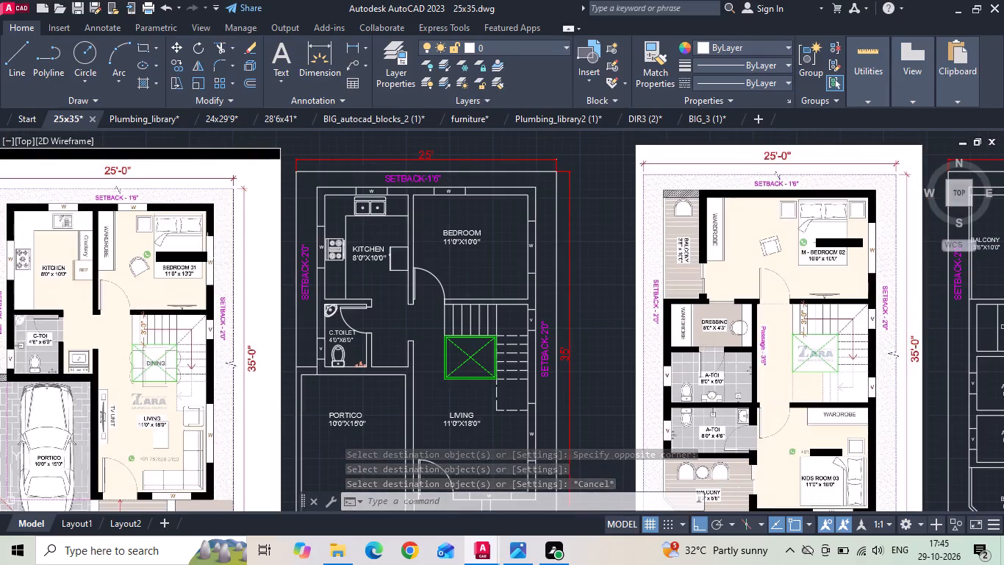
key("ctrl+s")
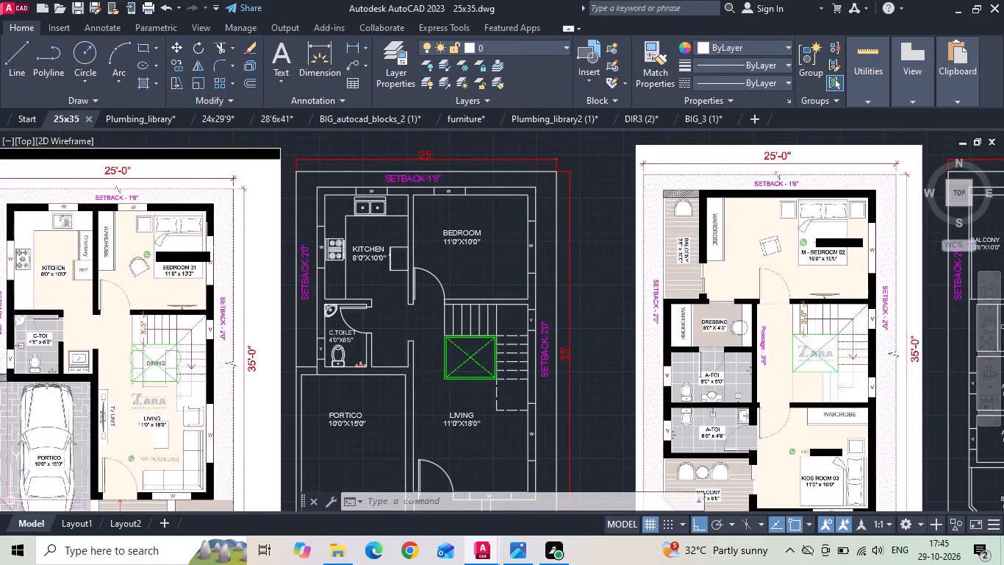
Offset the kitchen-side face of the wall between kitchen and bedroom 16" into the kitchen, for the crockery unit.
scroll(92, 262, "up", 2)
middle_click_drag(46, 237, 208, 244)
type("O 16")
key("Return")
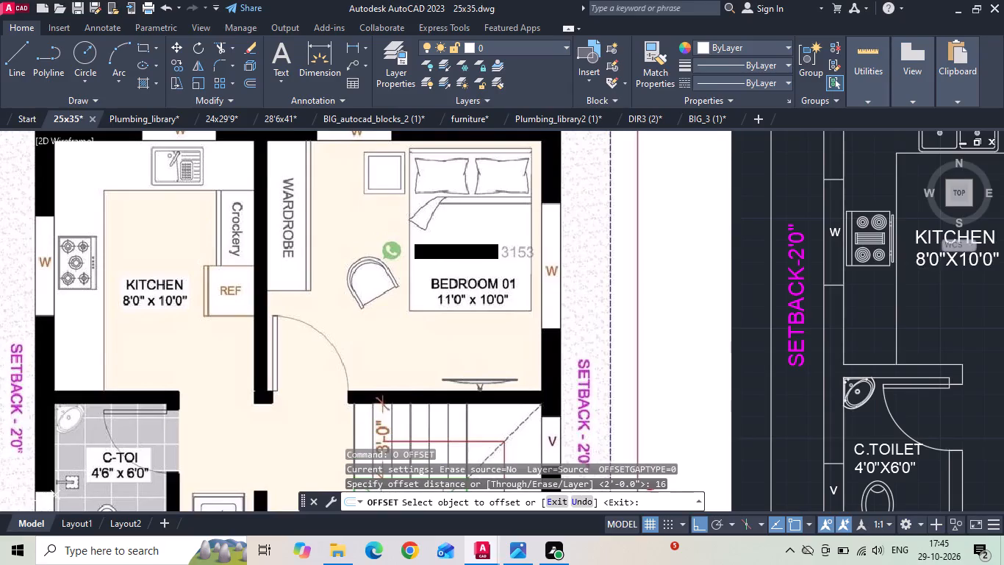
scroll(198, 266, "down", 1)
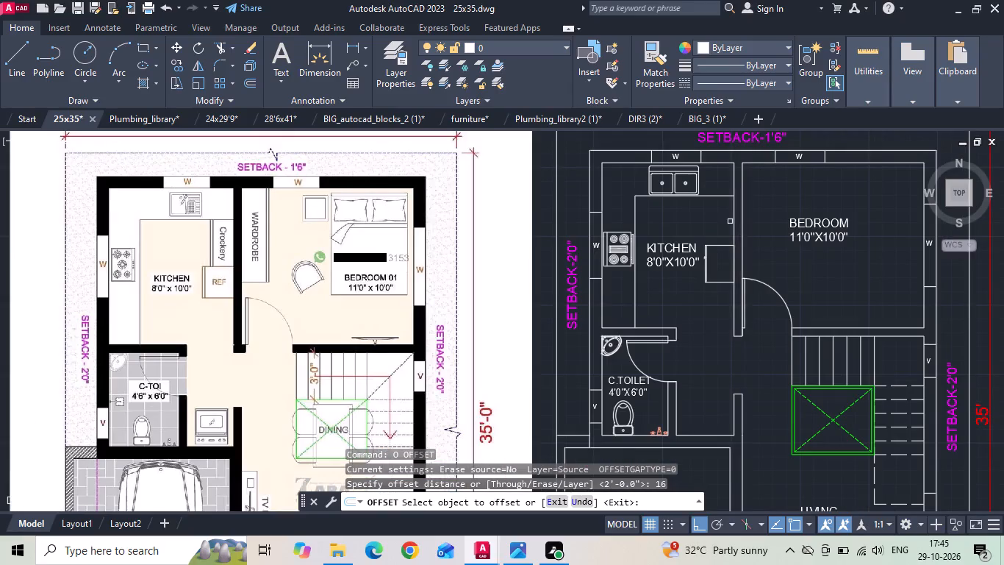
left_click(734, 213)
left_click(717, 212)
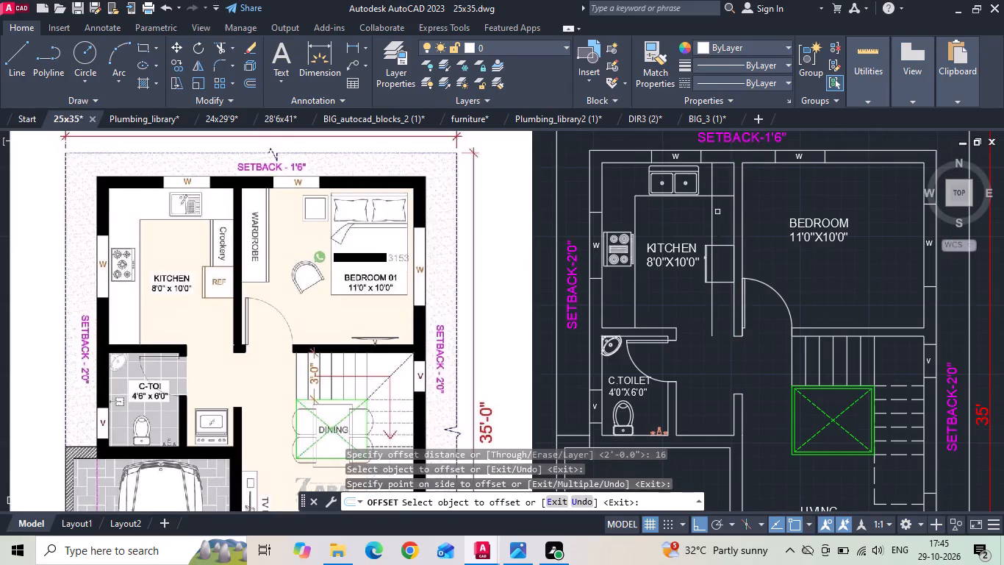
scroll(728, 221, "up", 1)
middle_click_drag(728, 224, 718, 252)
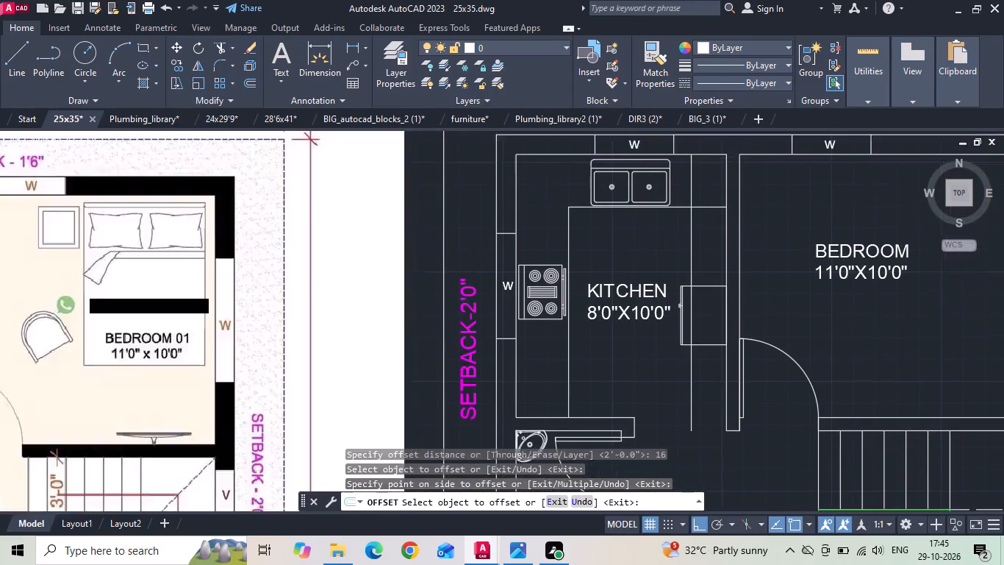
scroll(718, 252, "down", 2)
scroll(718, 252, "up", 2)
key("Escape")
Move the offset crockery line 12" toward the kitchen-bedroom wall.
left_click_drag(714, 252, 708, 255)
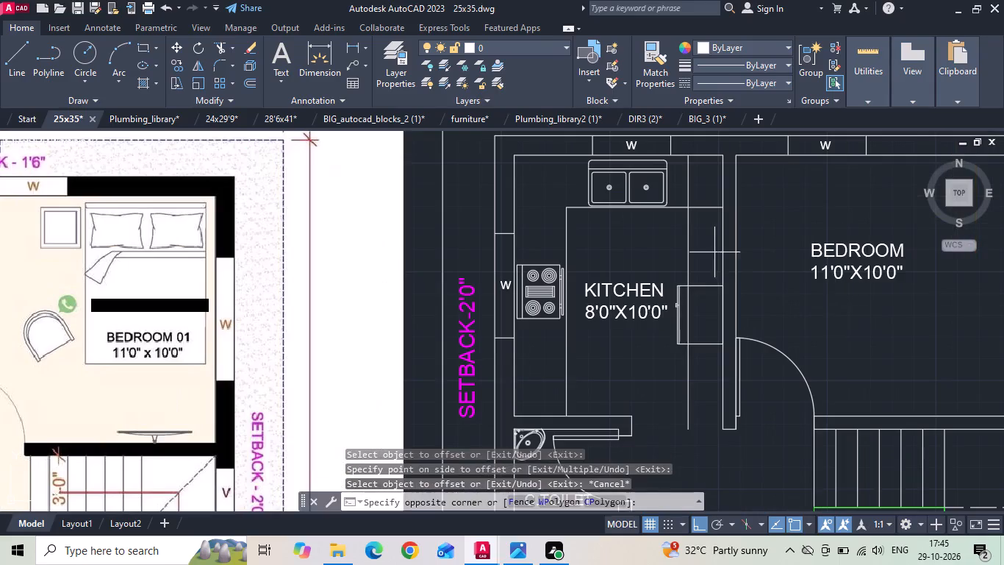
left_click_drag(708, 255, 701, 258)
left_click(653, 257)
right_click(651, 254)
left_click(678, 268)
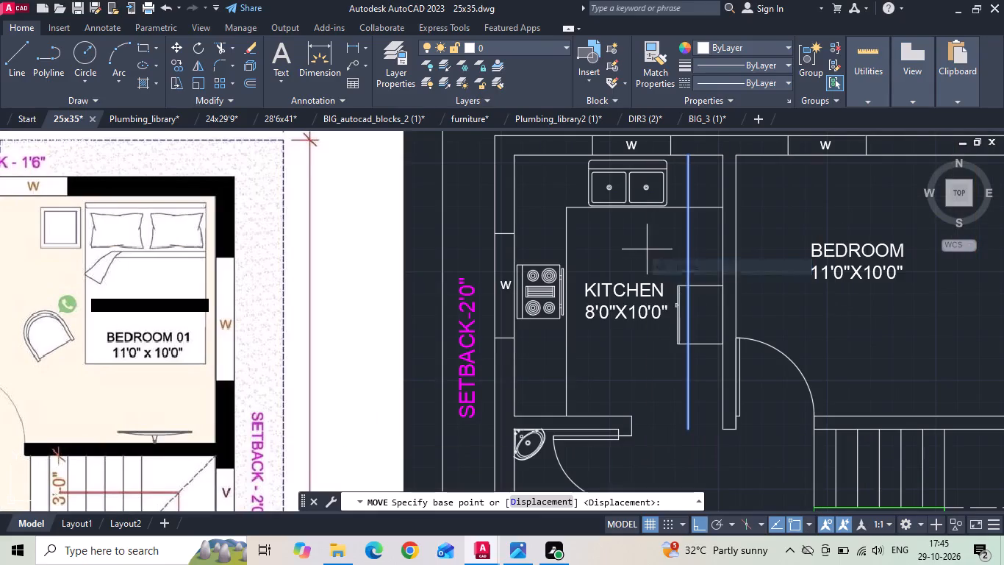
left_click(644, 249)
key("1")
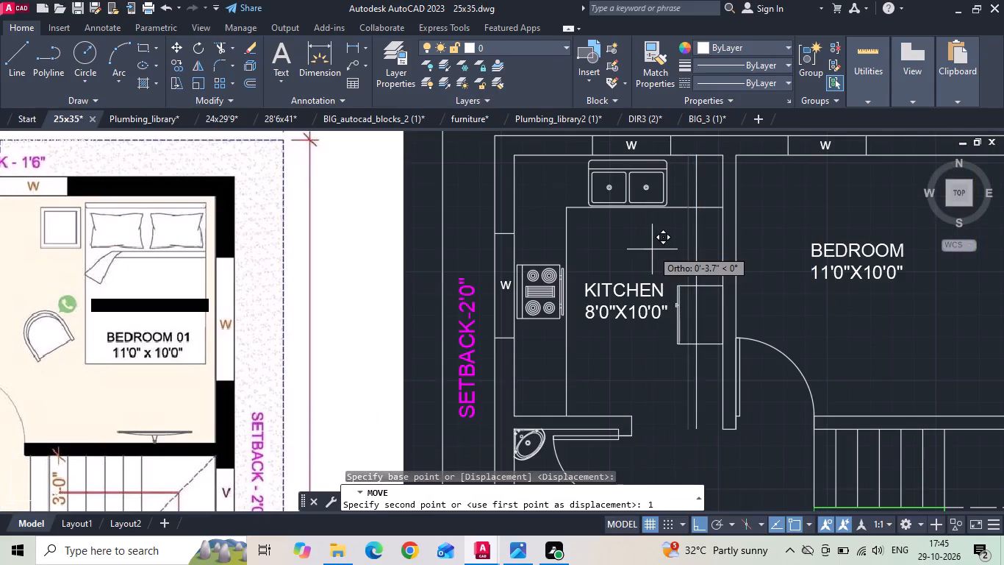
type("2")
key("space")
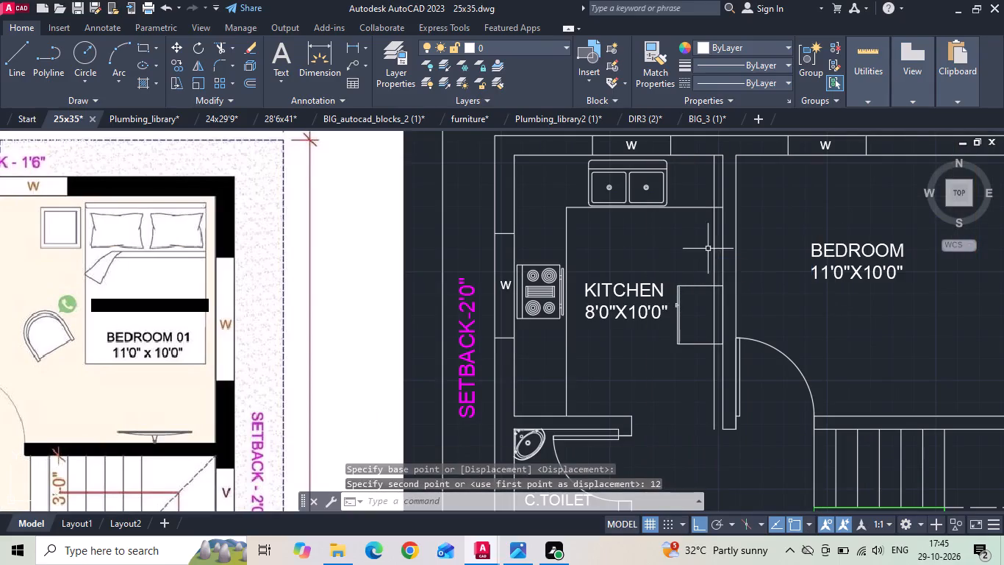
Move the crockery line 6" away from the kitchen-bedroom wall, into the kitchen.
left_click(716, 255)
right_click(716, 255)
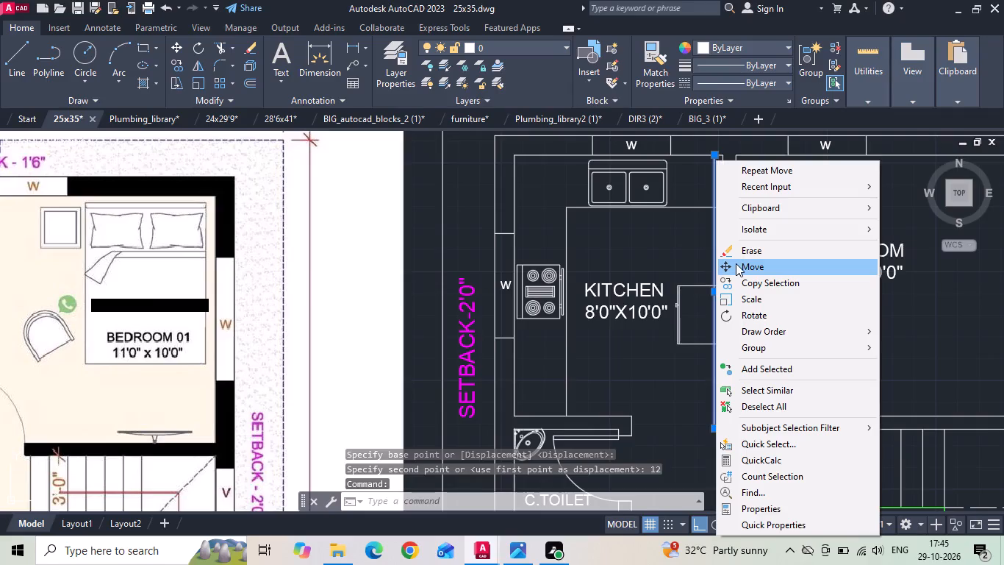
left_click(736, 263)
left_click_drag(702, 255, 683, 254)
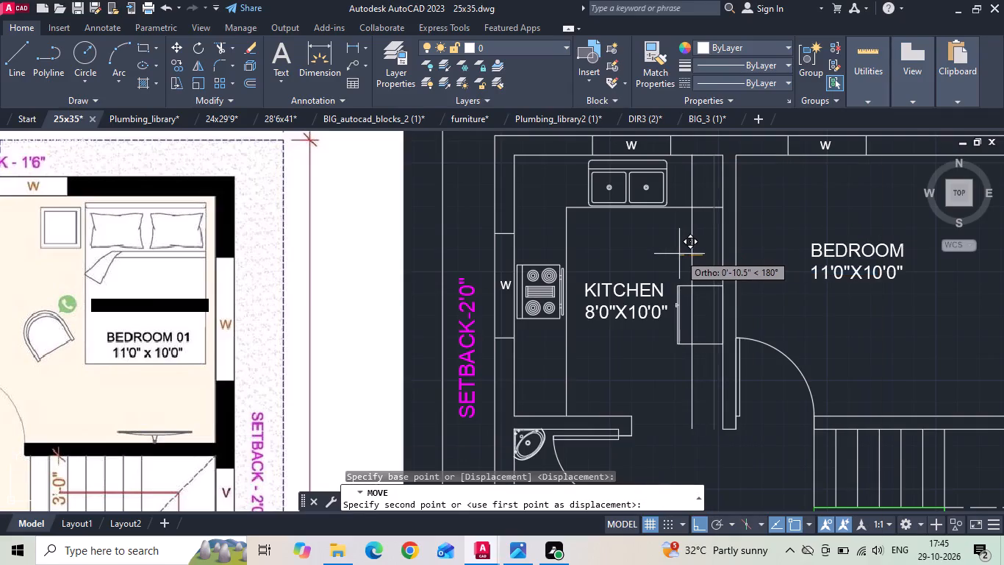
type("6")
key("space")
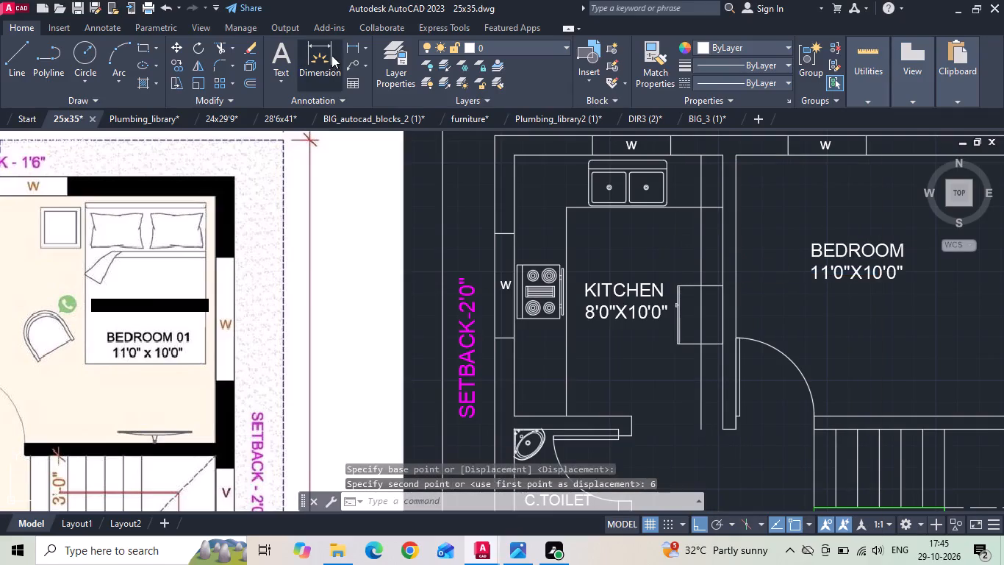
Check the distance between the crockery line and the kitchen-bedroom wall with a linear dimension, without placing it.
left_click(345, 48)
left_click_drag(706, 286, 714, 286)
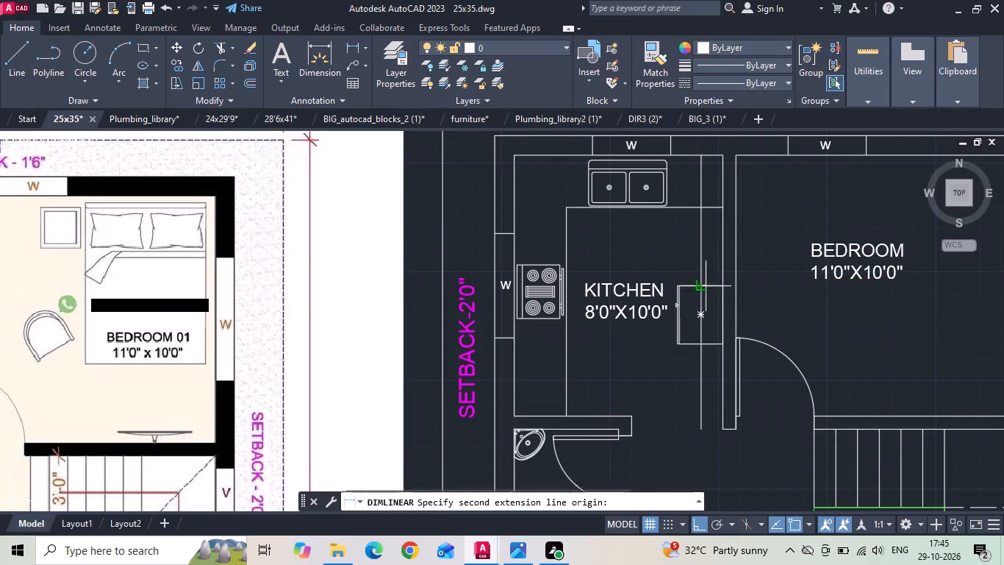
left_click(728, 280)
key("Escape")
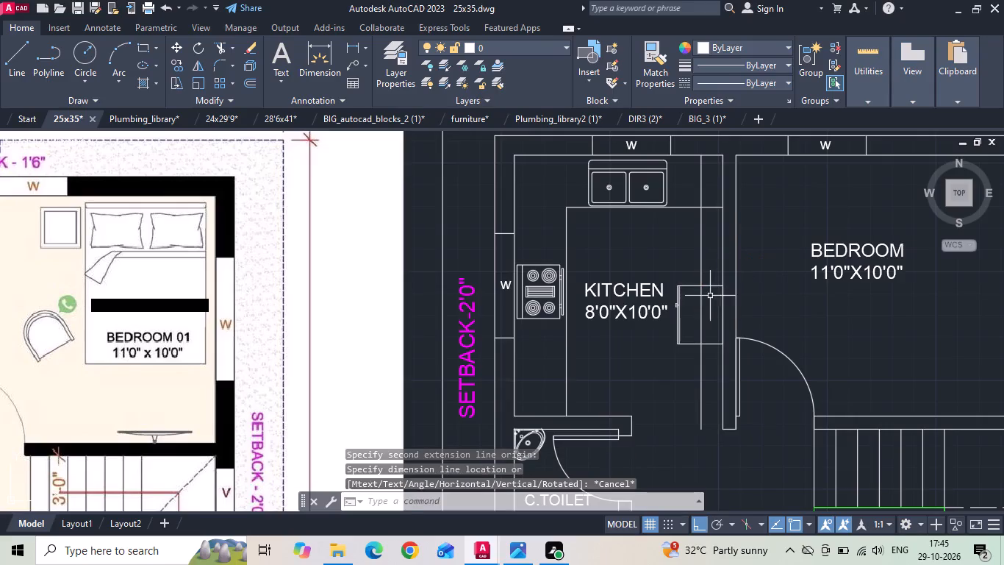
Move the crockery line another 2" away from the wall, into the kitchen.
left_click(708, 305)
left_click(698, 319)
right_click(698, 319)
left_click(747, 263)
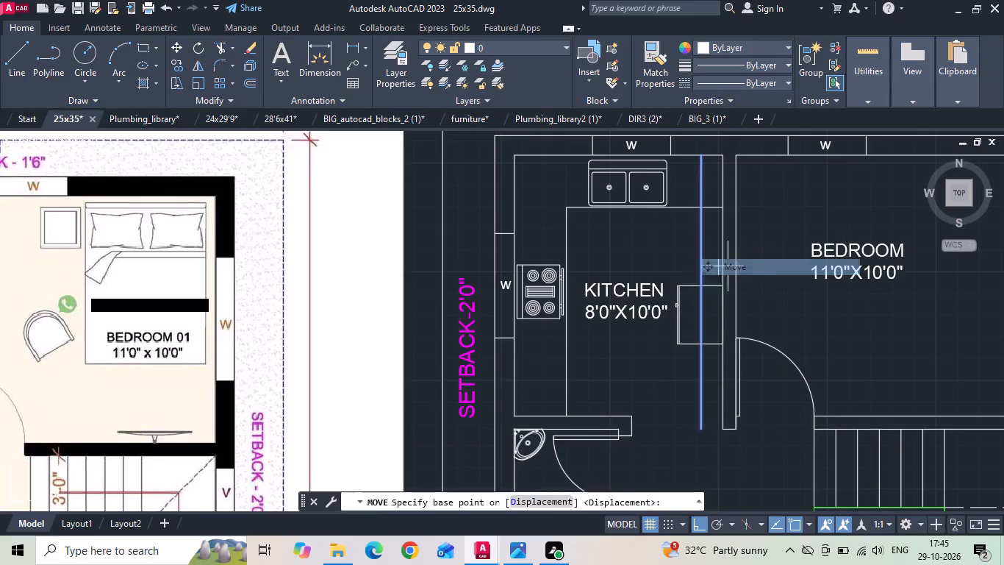
left_click(700, 263)
type("2")
key("space")
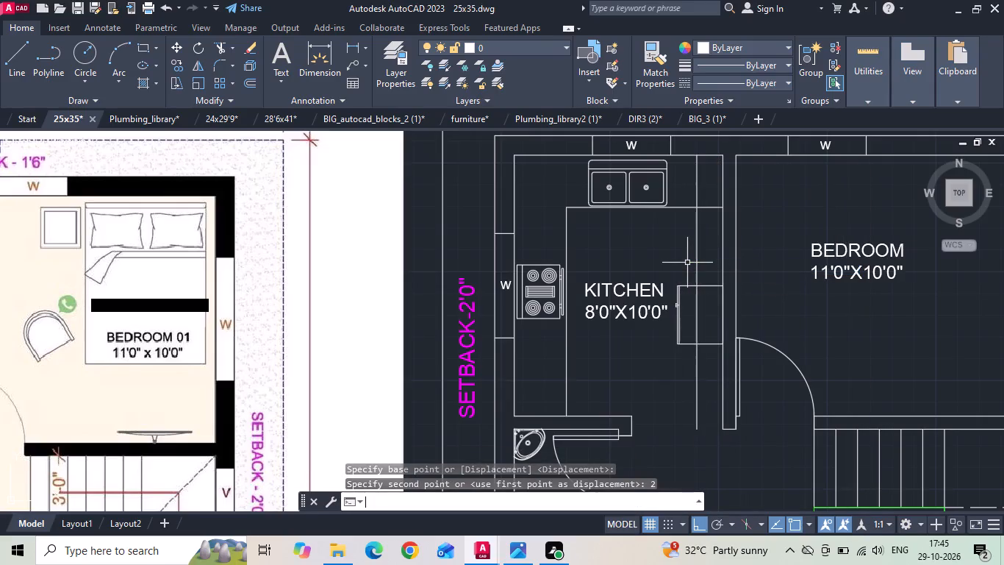
Offset the crockery line 1" toward the kitchen interior to form the unit's front thickness.
type("O 1")
key("space")
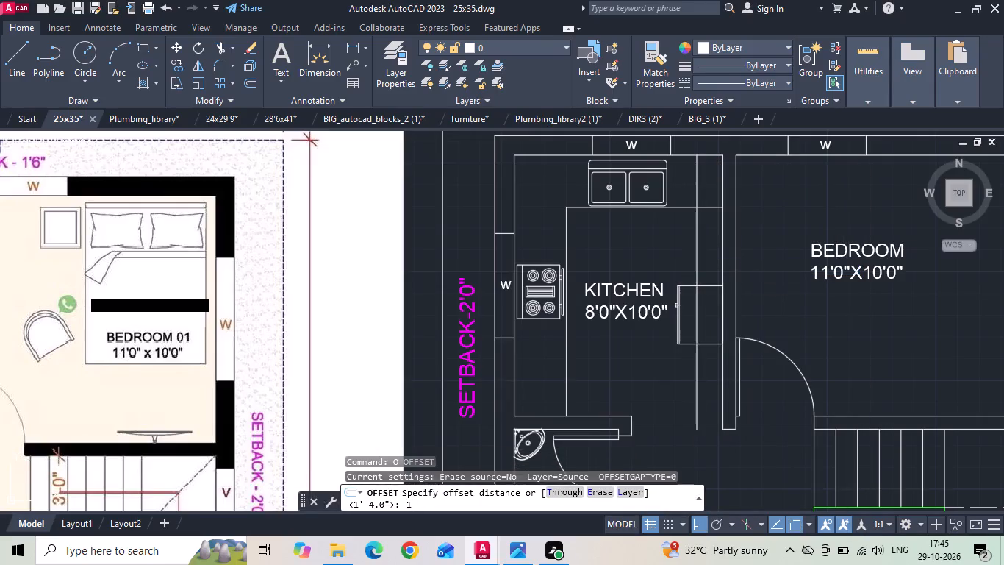
left_click(695, 252)
left_click(685, 251)
key("Escape")
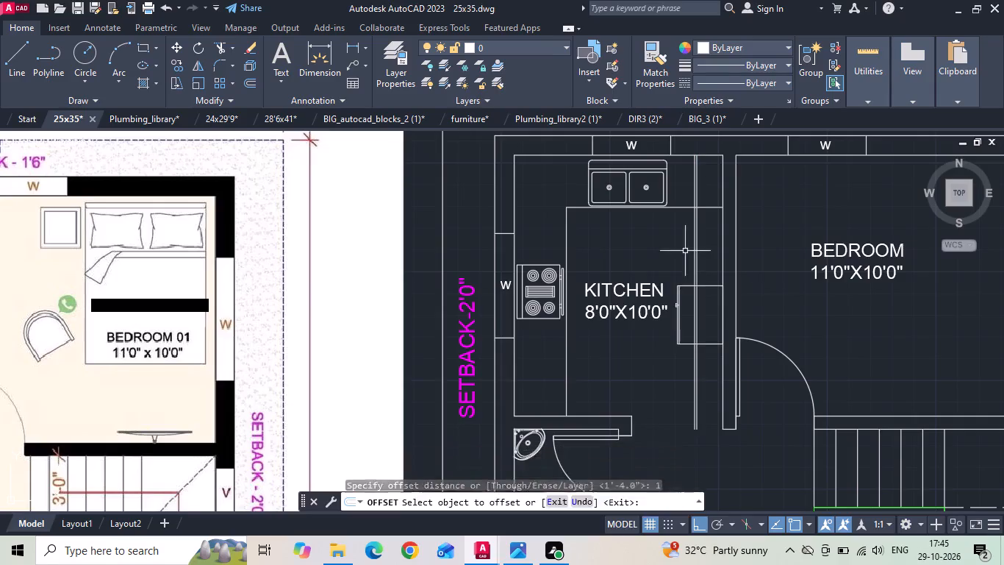
Trim both crockery lines where they cross the sink counter and the refrigerator outline.
key("t")
key("r")
key("space")
left_click(700, 193)
left_click(690, 172)
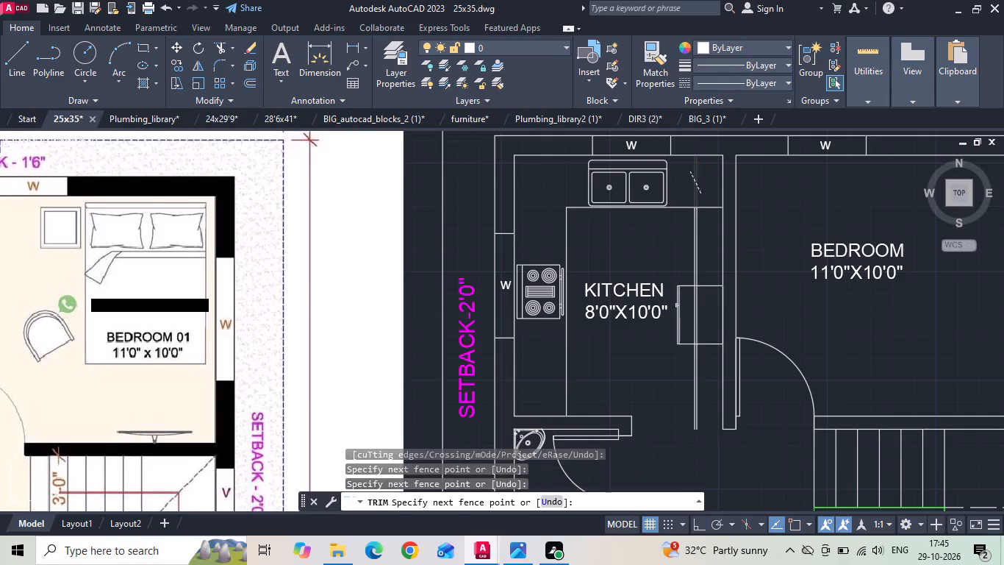
left_click(690, 306)
left_click(699, 317)
key("Escape")
Delete the two leftover crockery line segments below the refrigerator.
left_click(698, 371)
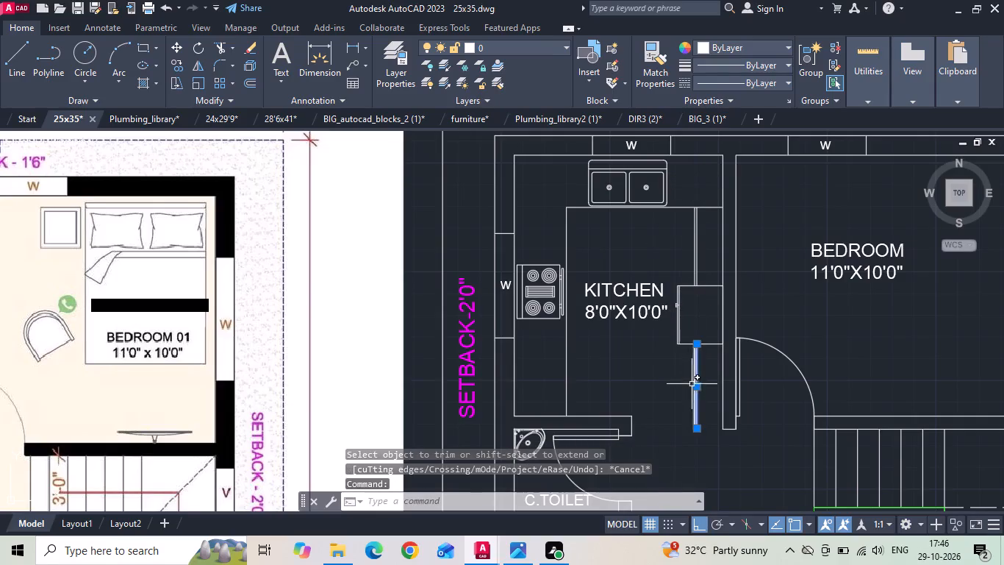
left_click(717, 455)
left_click(686, 408)
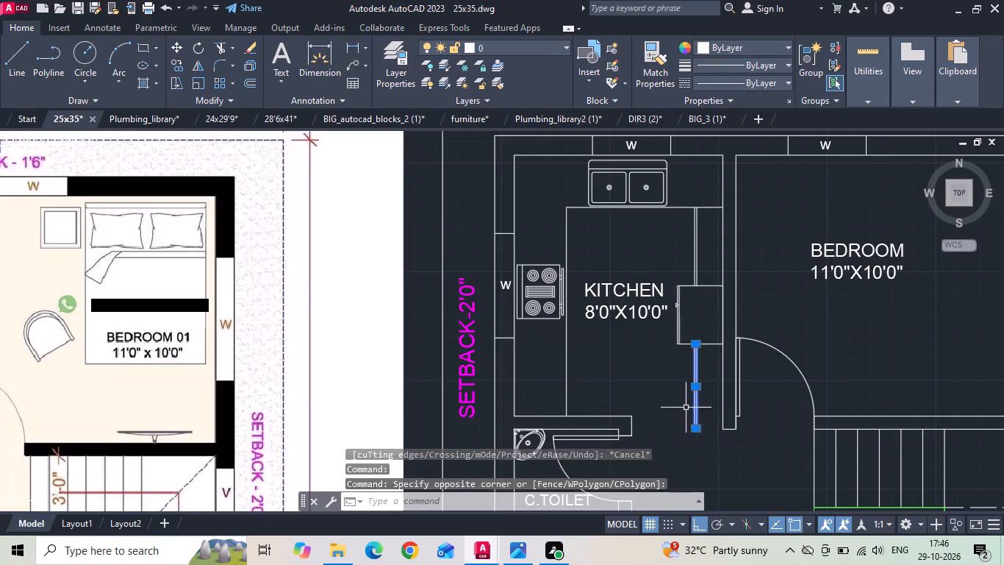
key("Delete")
Save the drawing with the new crockery unit.
key("ctrl+s")
key("ctrl+s")
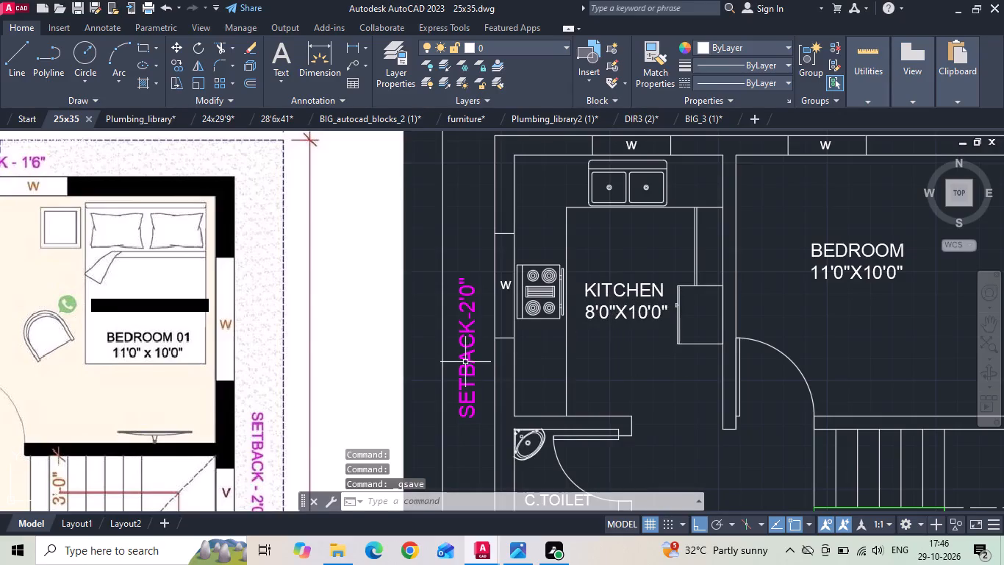
Save the 25x35 drawing again.
scroll(465, 362, "down", 1)
key("ctrl+s")
key("ctrl+s")
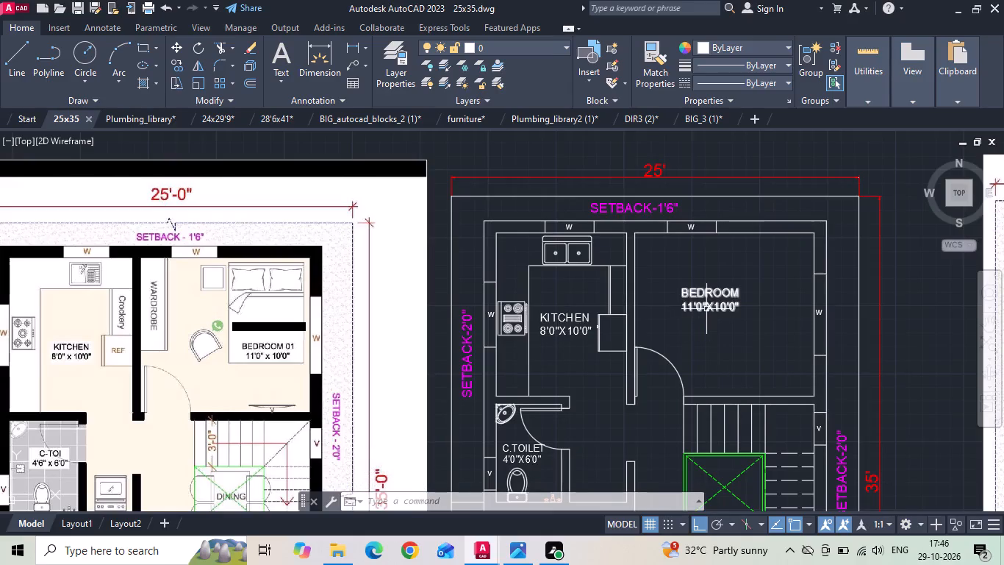
Offset the bedroom side of the kitchen-bedroom wall 1'6" into the bedroom to set the wardrobe depth.
type("O")
key("space")
key("1")
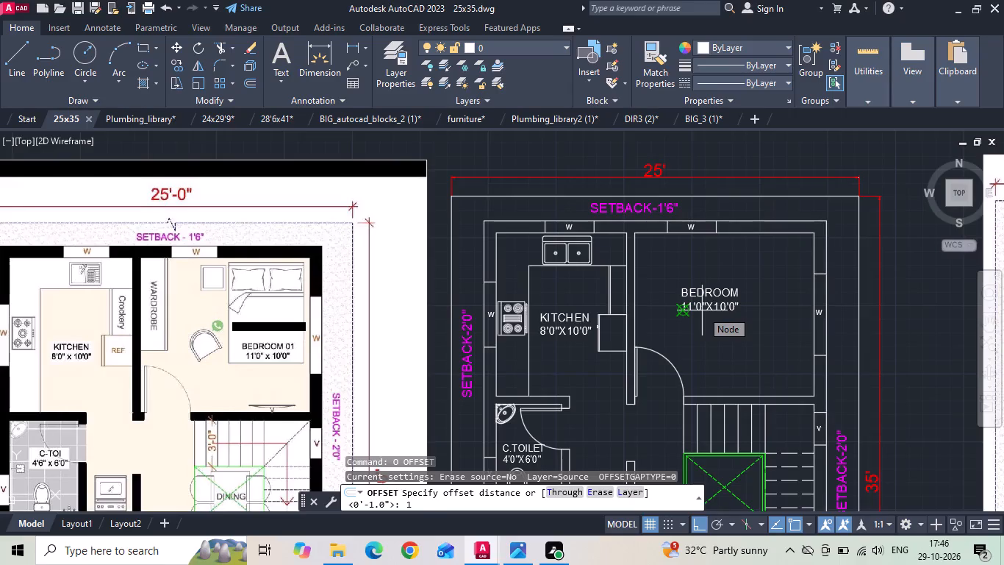
type("'6")
key("space")
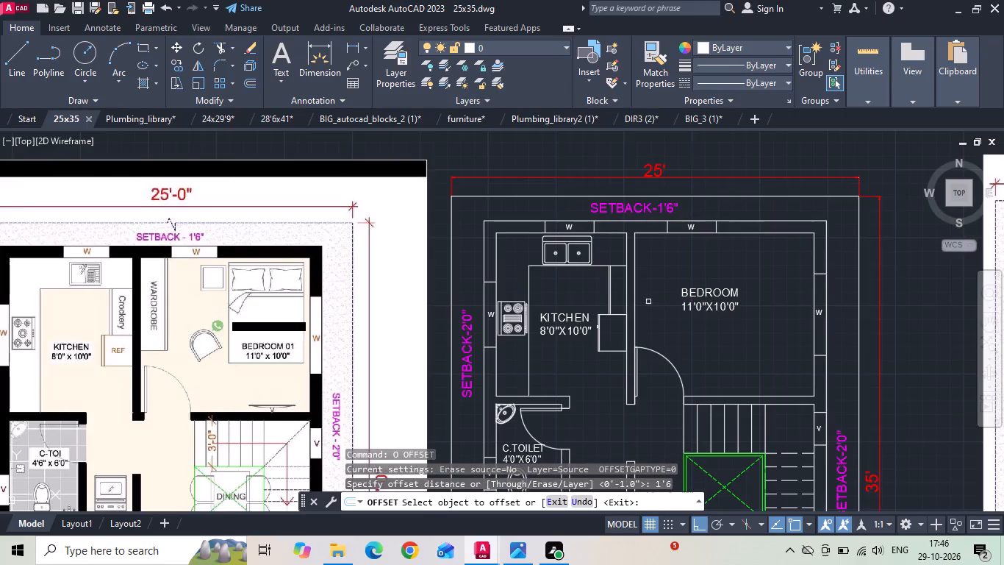
left_click(634, 266)
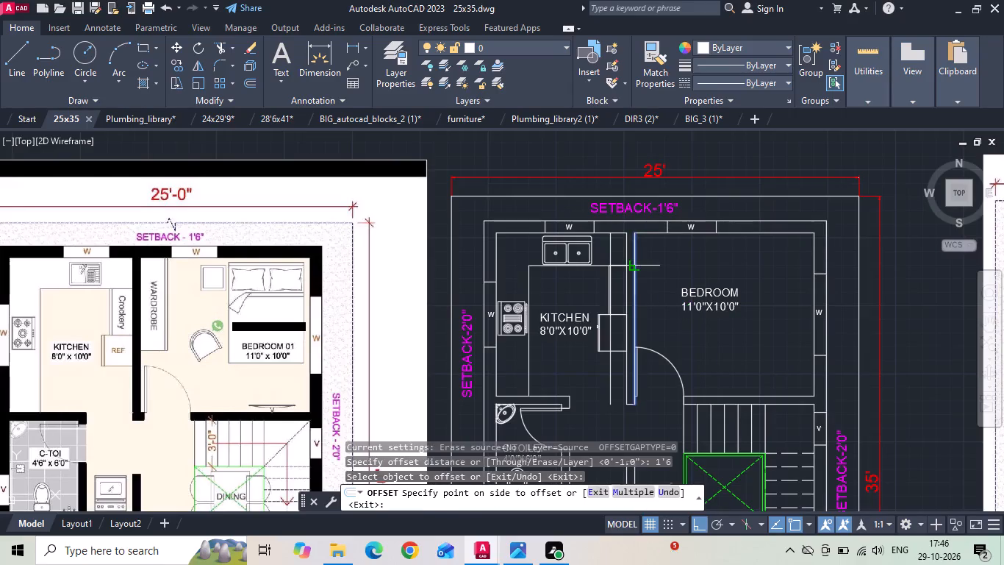
left_click(681, 246)
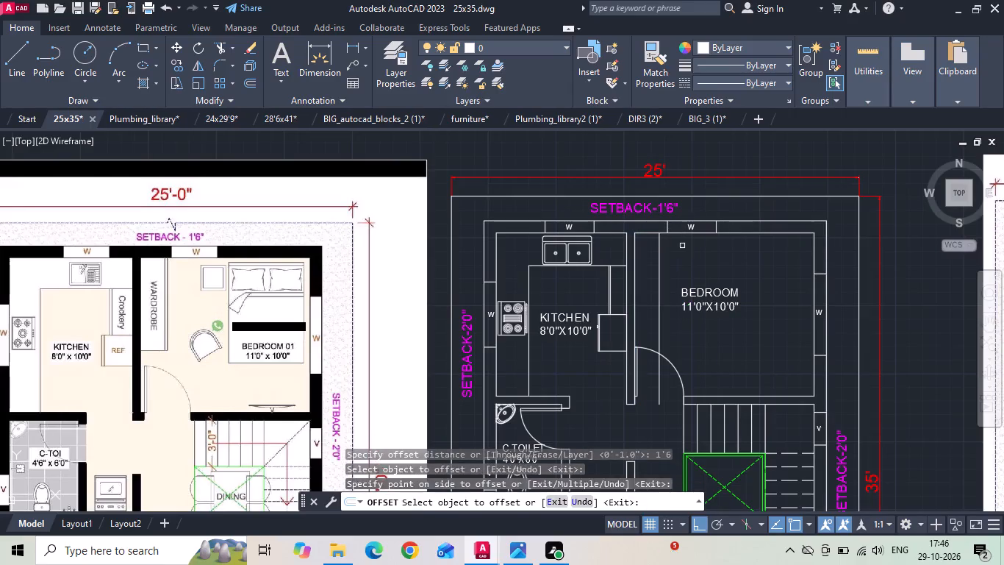
key("Escape")
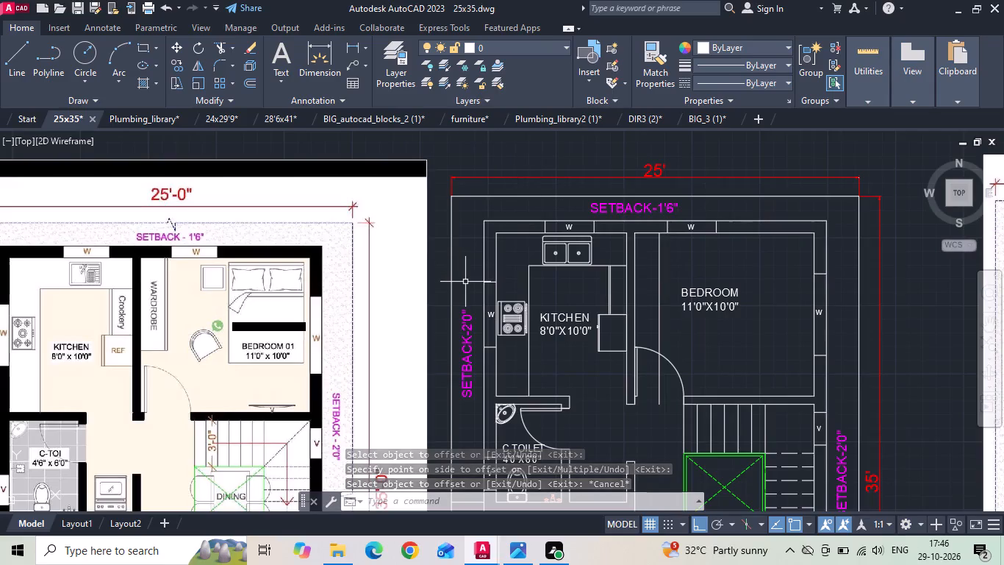
Offset the inner line of the bedroom's window wall beside the wardrobe 5' into the room to set the wardrobe length.
type("O")
key("space")
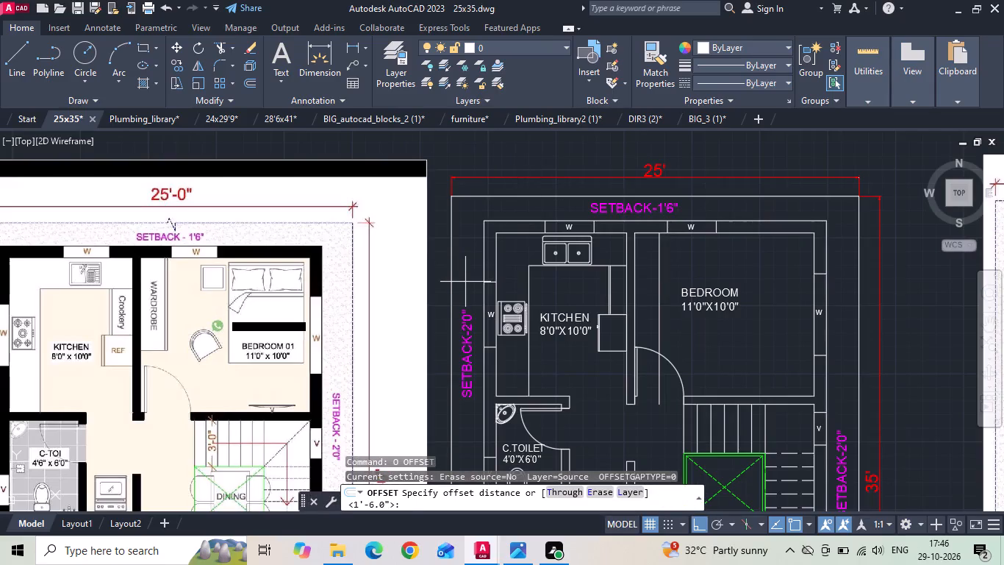
type("5'")
key("Return")
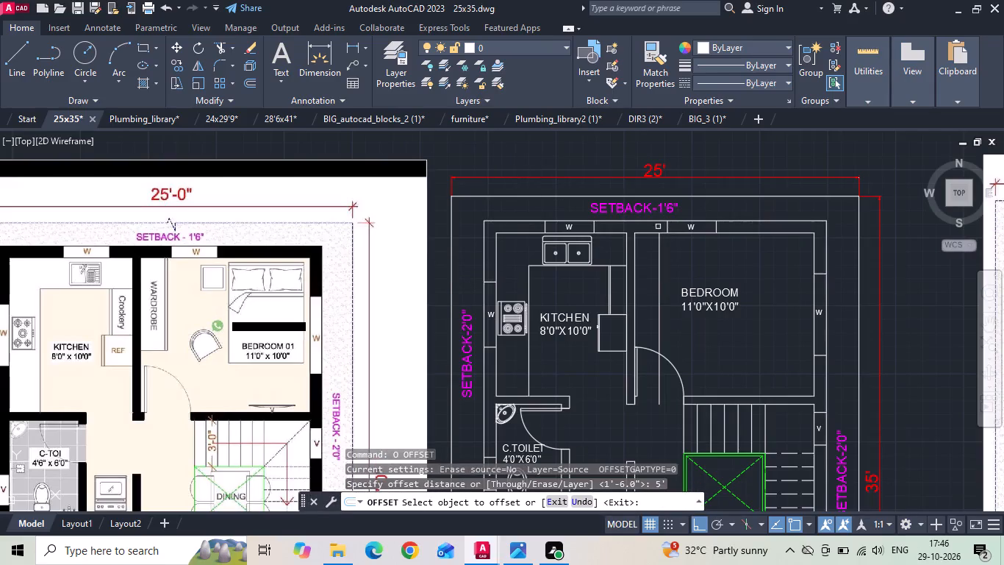
left_click_drag(650, 231, 649, 245)
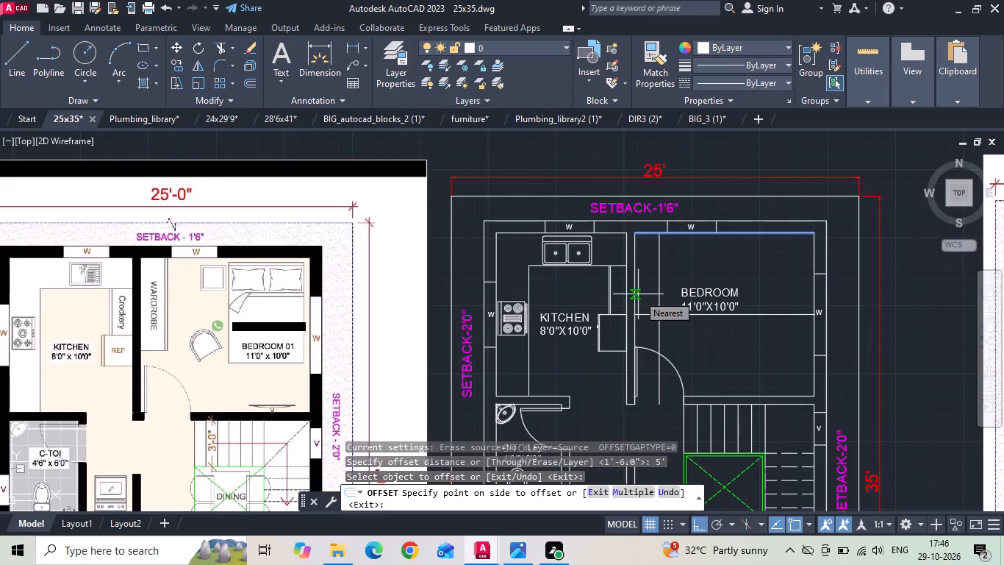
left_click(638, 295)
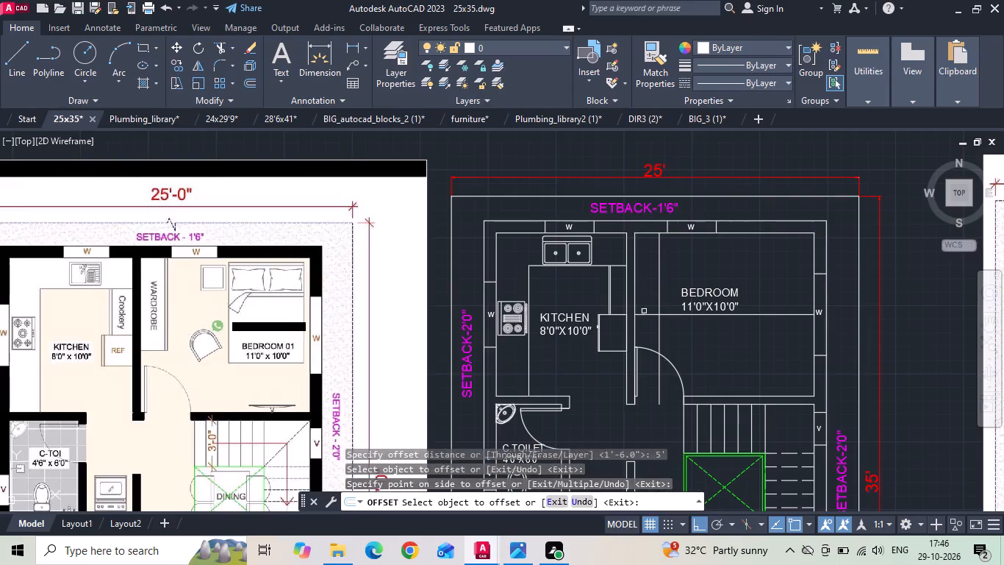
key("Escape")
Fillet the wardrobe's depth line and length line with zero radius into a closed corner.
key("f")
key("space")
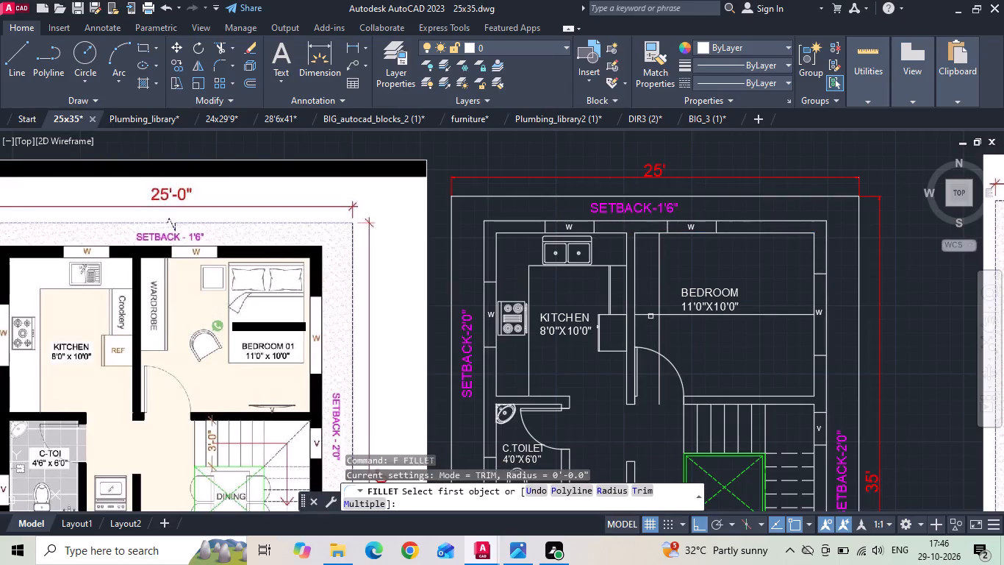
left_click(650, 316)
left_click(659, 292)
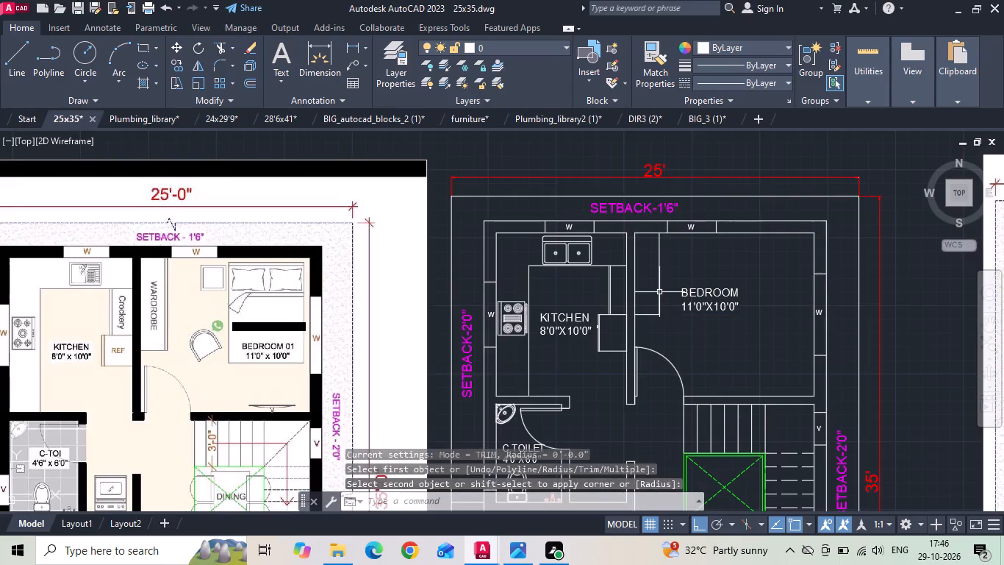
key("Escape")
Offset the wardrobe's long front line 1" toward the kitchen wall to form the front thickness.
type("O")
key("space")
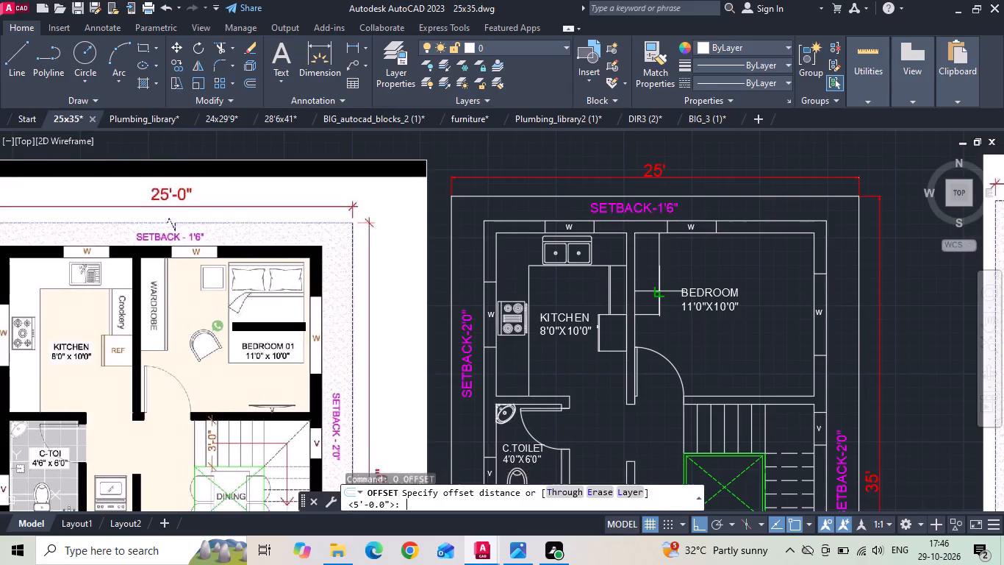
key("1")
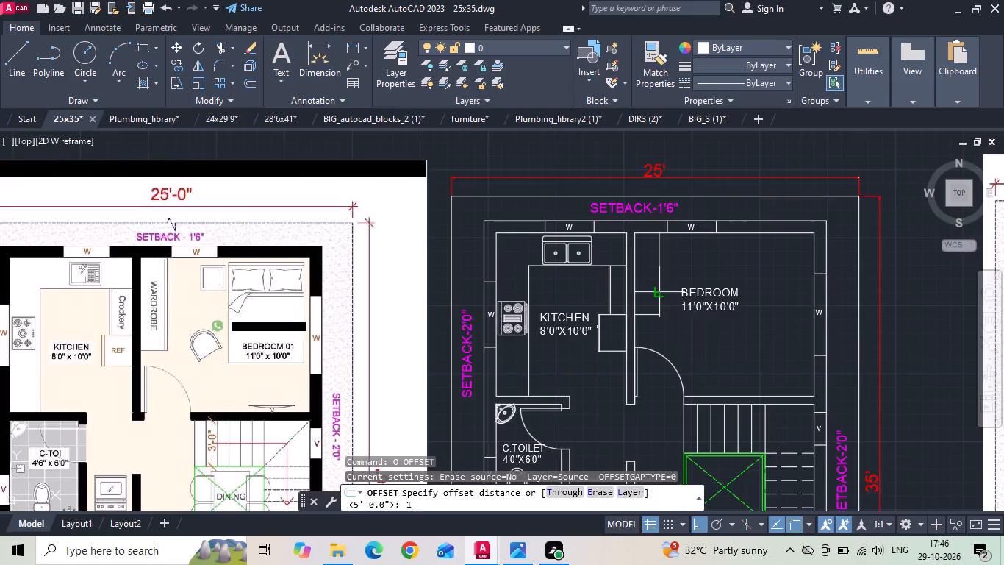
key("space")
scroll(660, 290, "up", 1)
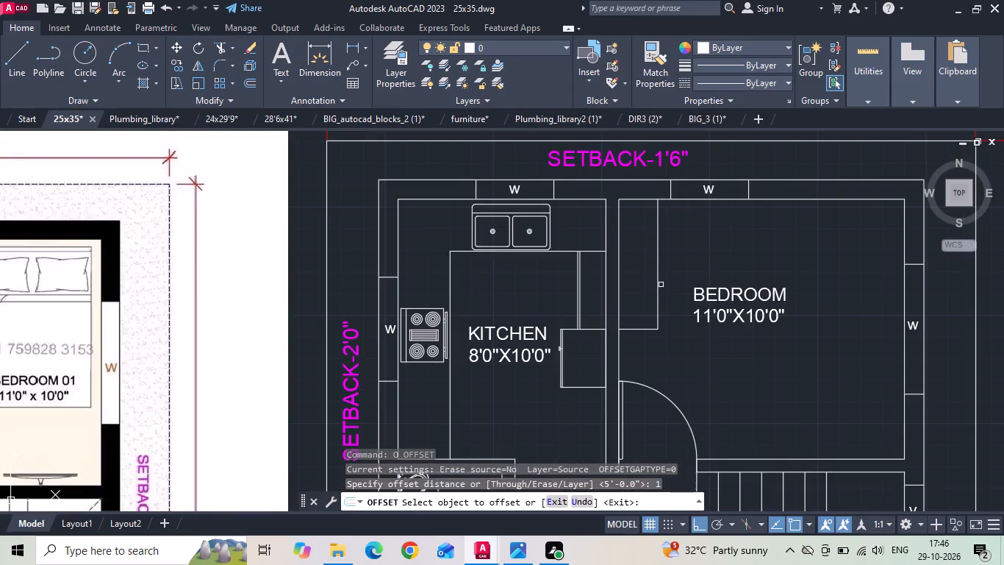
left_click(658, 271)
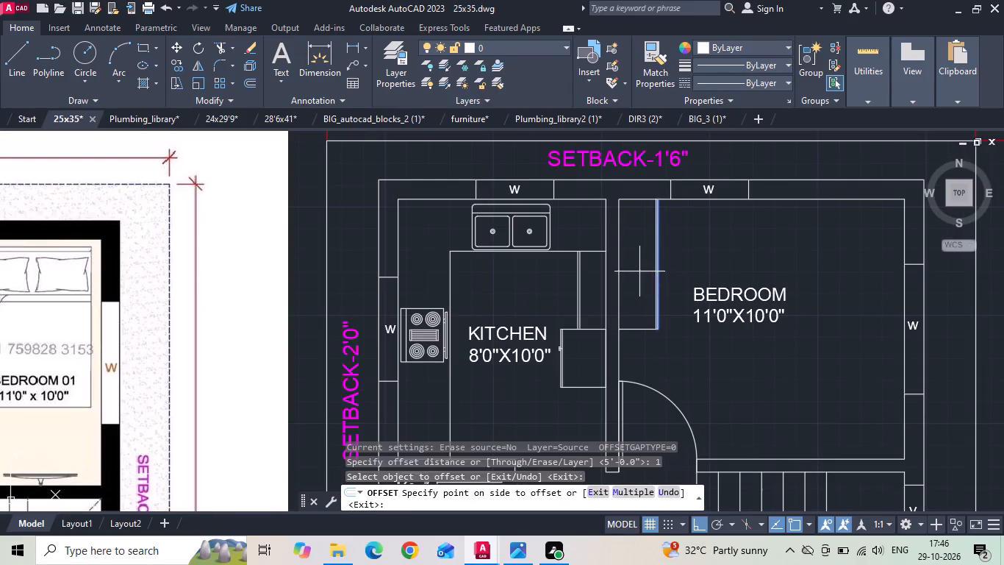
left_click(639, 271)
scroll(707, 283, "down", 1)
key("Escape")
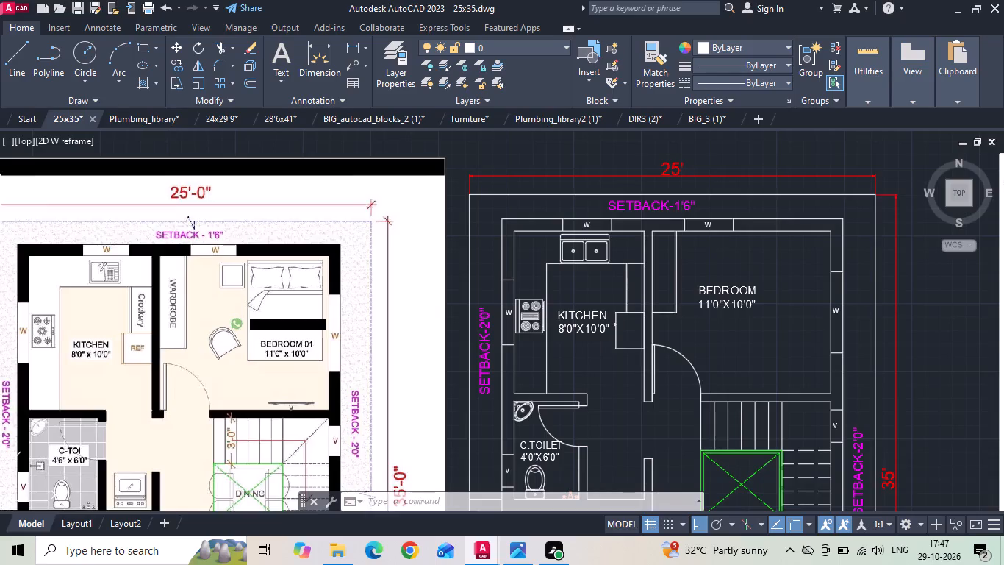
Open the PLAN drawing from the 29102026 folder inside the INTERNSHIP folder.
left_click(1, 5)
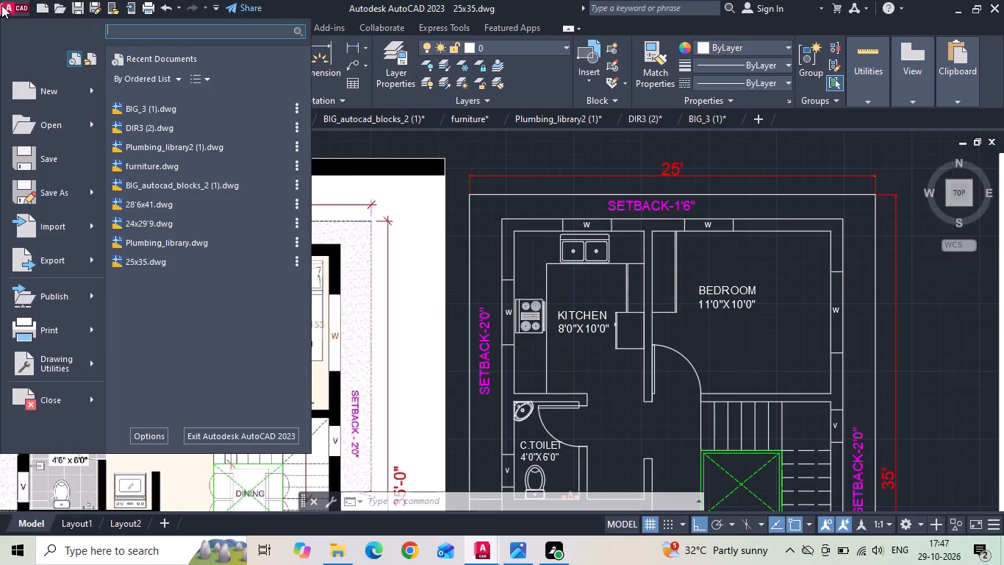
left_click(46, 124)
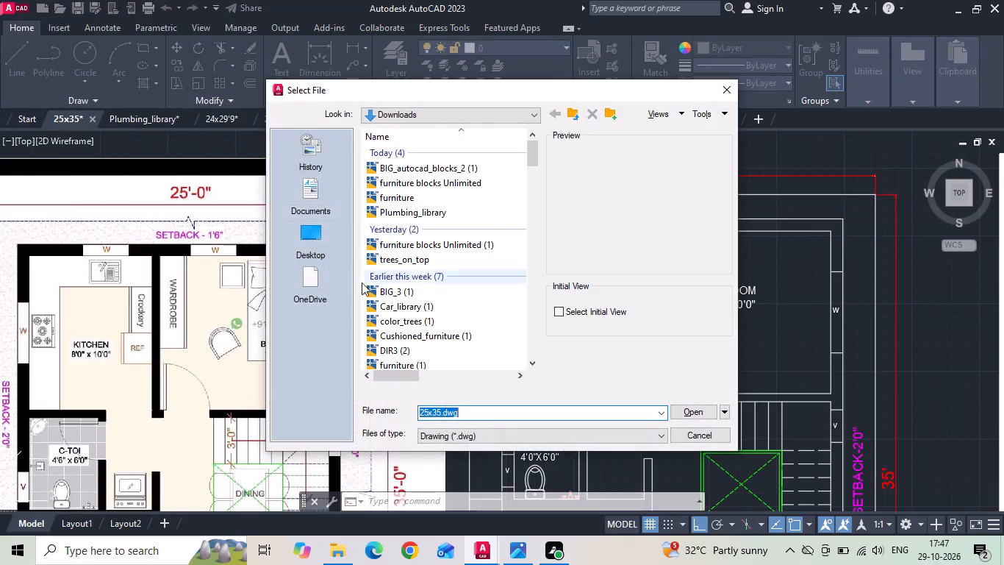
double_click(312, 244)
double_click(404, 238)
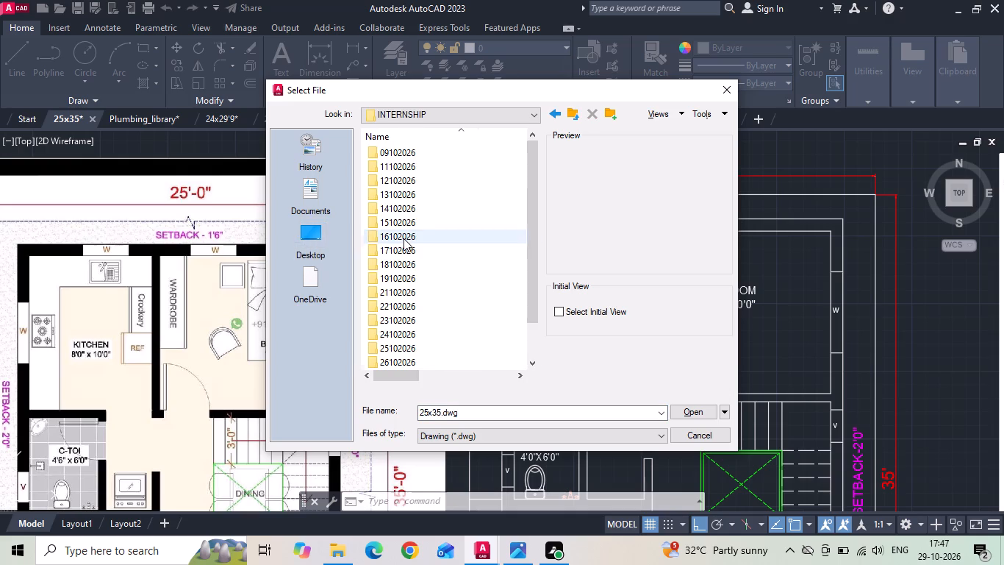
scroll(404, 238, "down", 5)
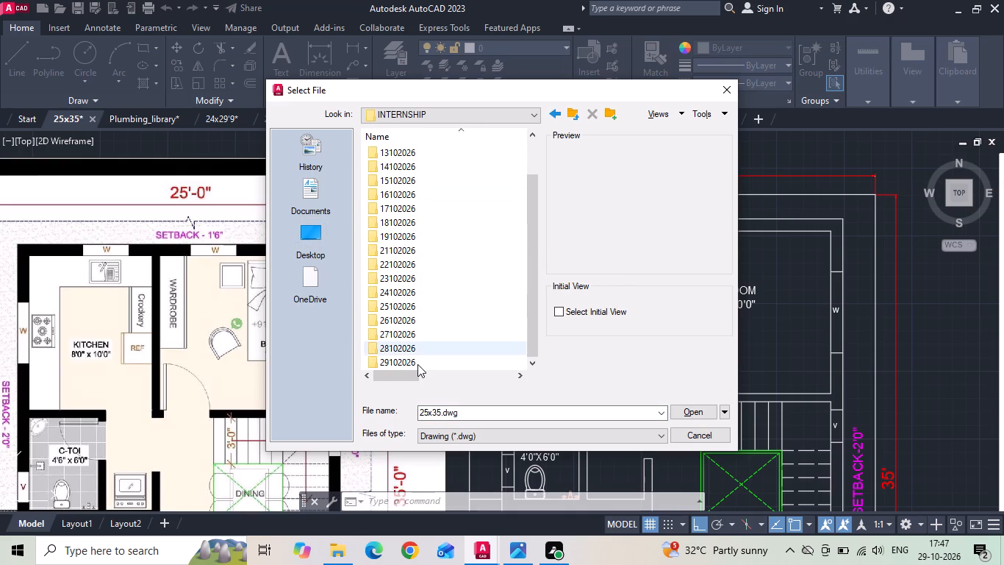
double_click(417, 364)
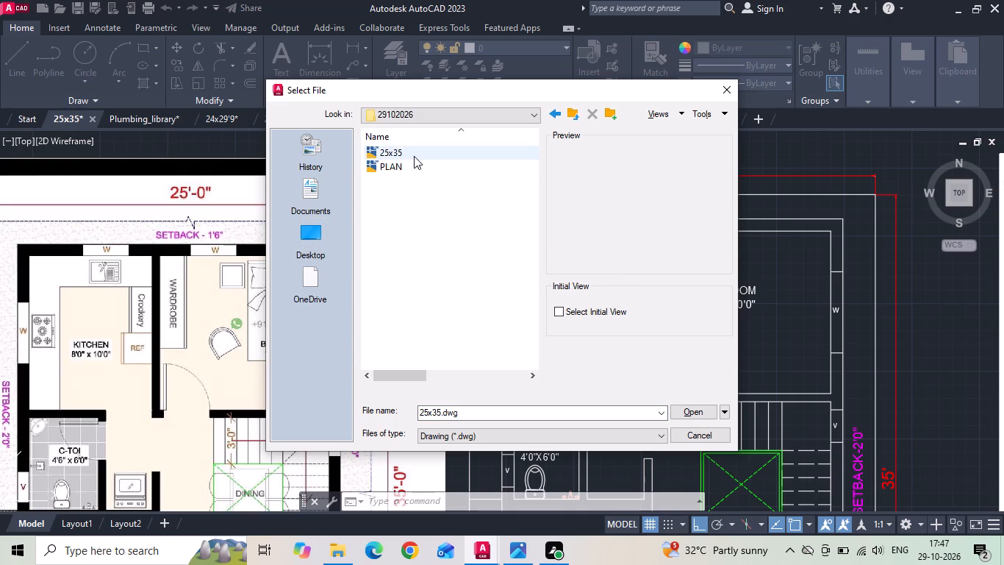
left_click(414, 156)
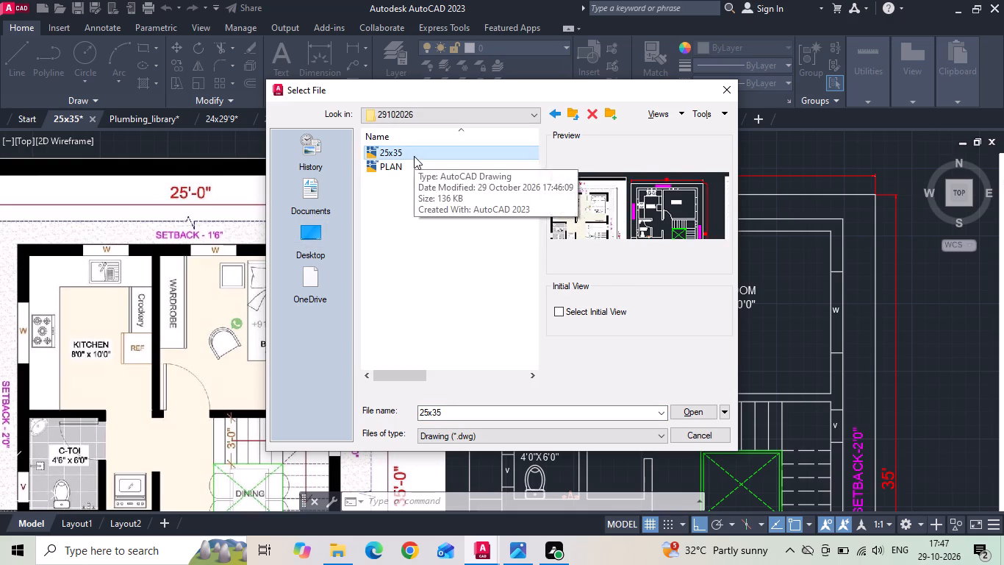
left_click(409, 171)
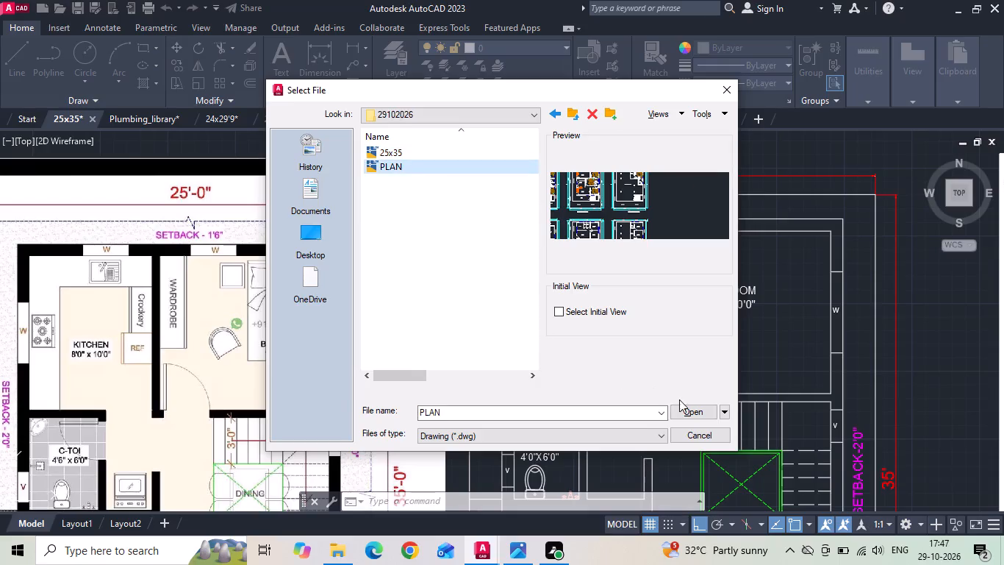
left_click(684, 409)
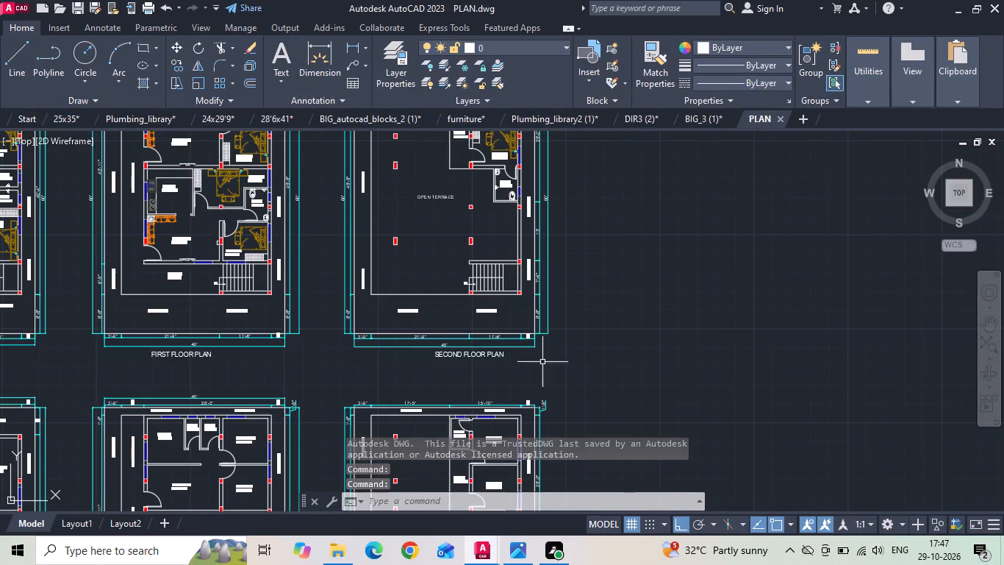
Copy the bed block from the first floor's 10'0"X8'6" bedroom and paste it into the 25x35 plan's 11'0"X10'0" bedroom.
scroll(203, 202, "up", 2)
left_click(314, 267)
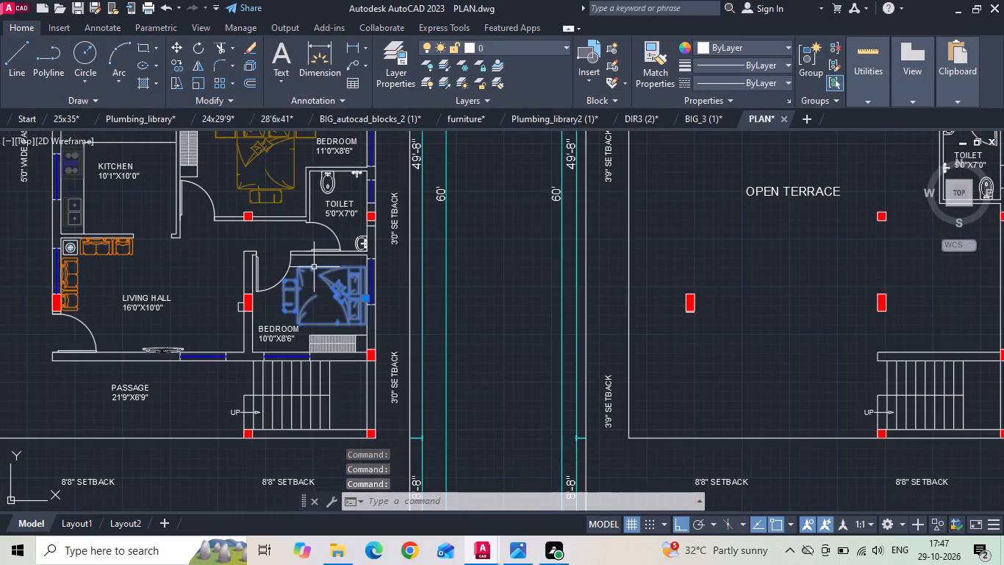
key("ctrl+c")
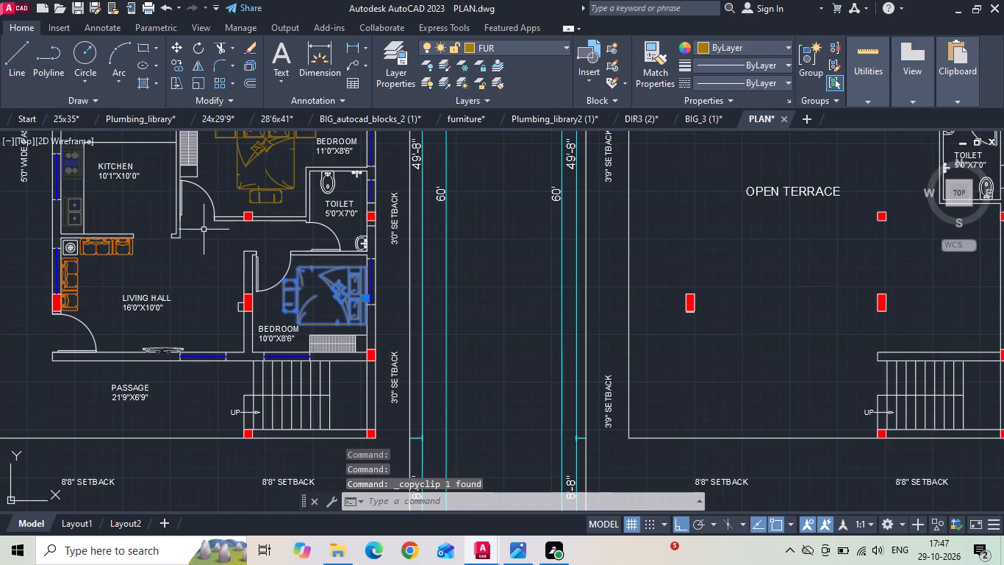
left_click(65, 119)
key("ctrl+v")
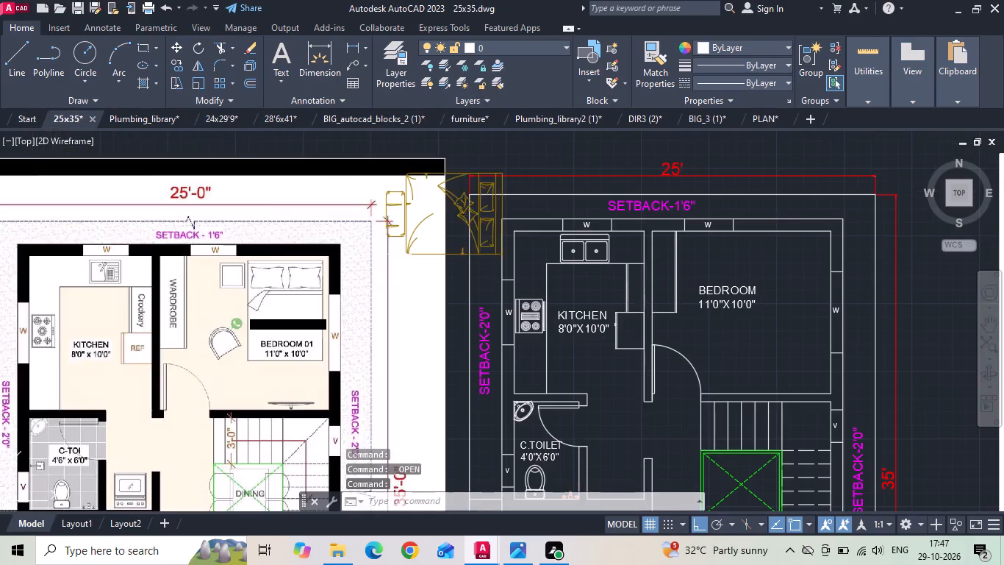
middle_click_drag(623, 319, 392, 321)
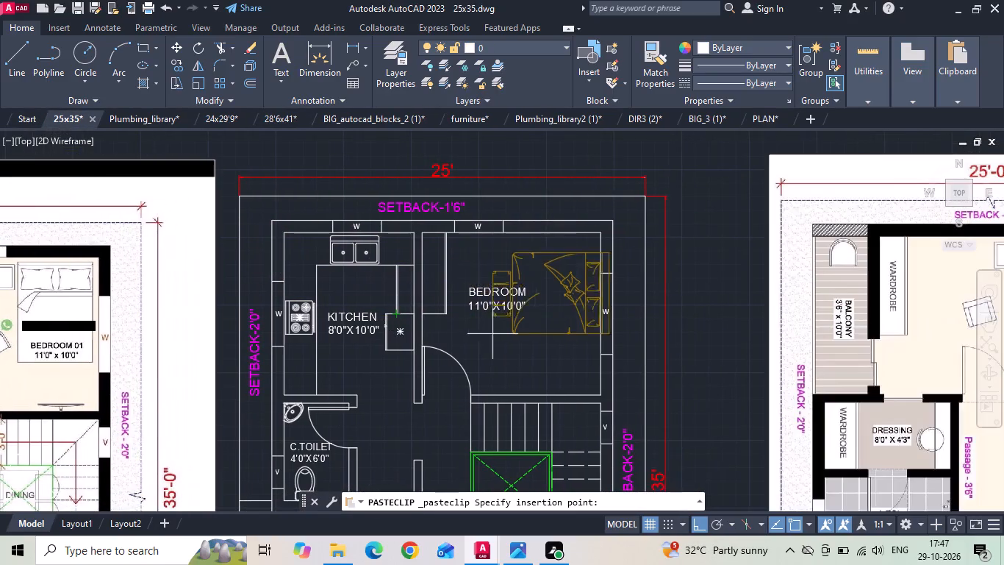
left_click(496, 338)
Rotate the pasted bed 90° counterclockwise so its headboard faces the bedroom's upper wall.
left_click(543, 260)
left_click(541, 250)
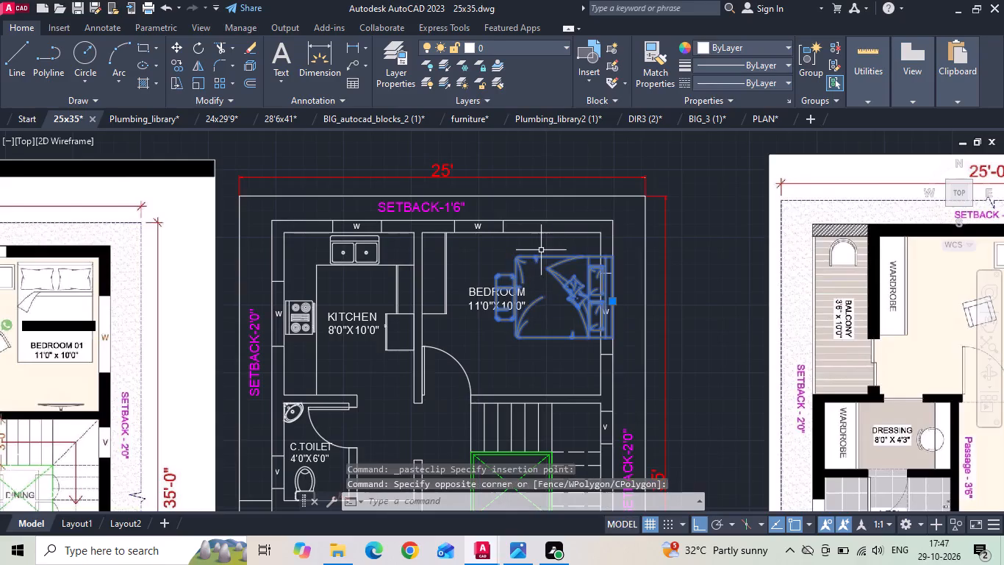
right_click(540, 249)
left_click(563, 311)
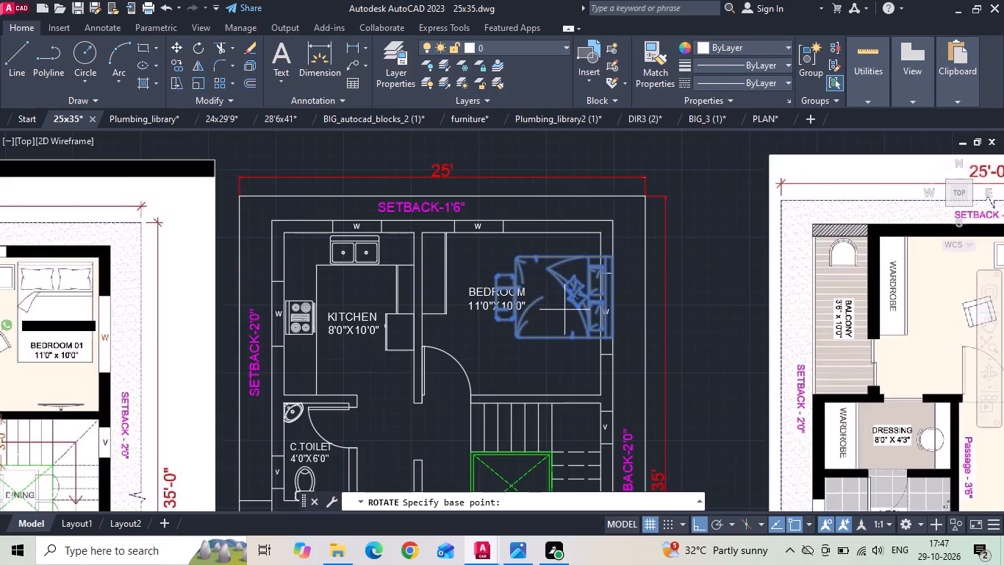
left_click(570, 302)
scroll(568, 286, "up", 1)
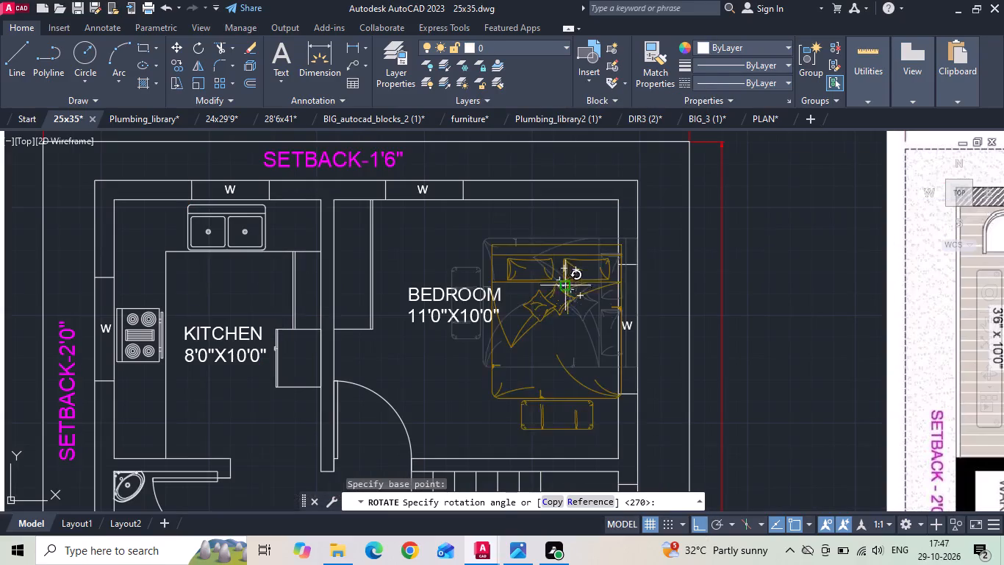
left_click(573, 220)
Move the rotated bed straight up so its headboard sits against the inner face of the bedroom's upper wall.
left_click_drag(574, 236, 570, 252)
left_click(561, 265)
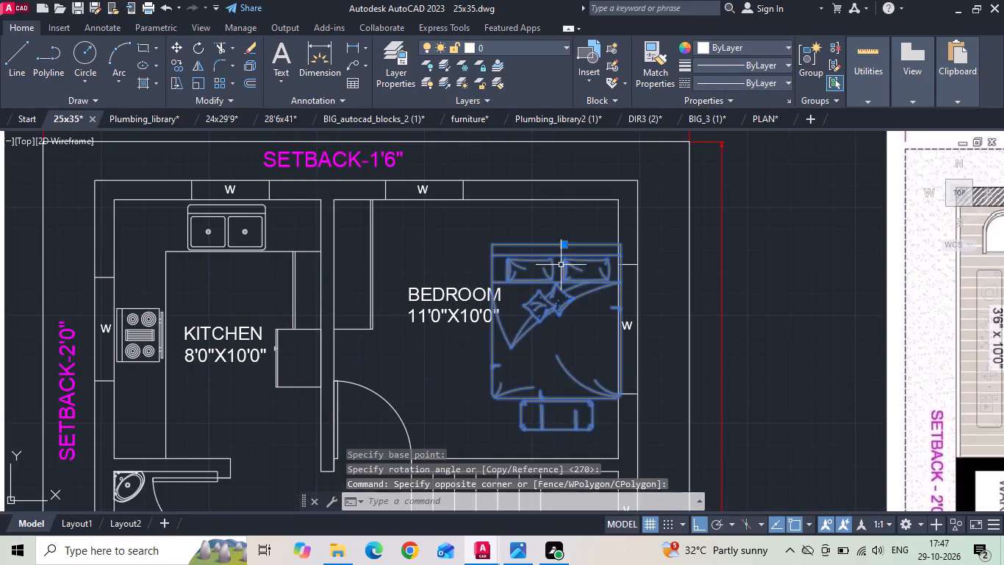
right_click(561, 266)
left_click(604, 269)
scroll(639, 236, "up", 2)
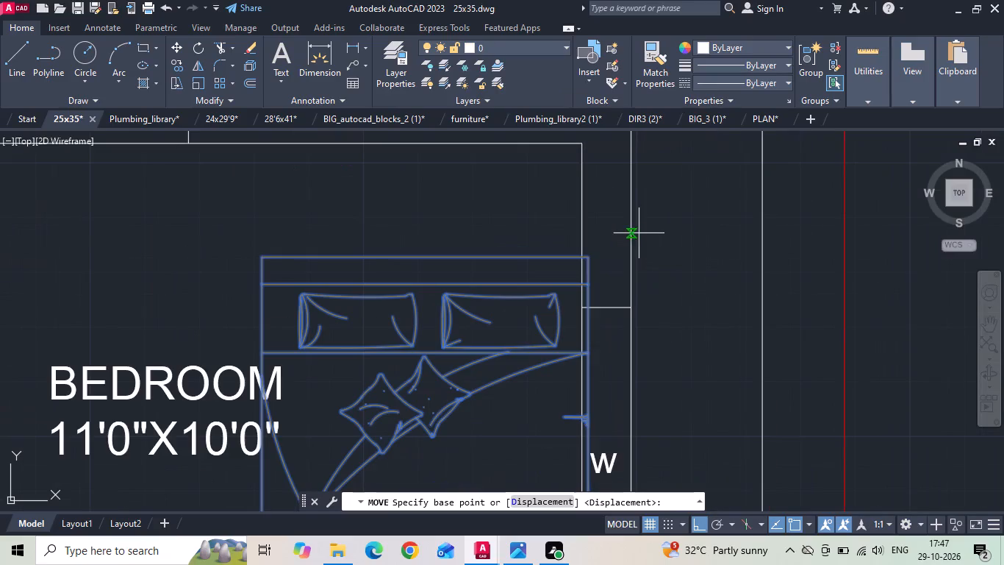
left_click(589, 257)
scroll(548, 291, "down", 1)
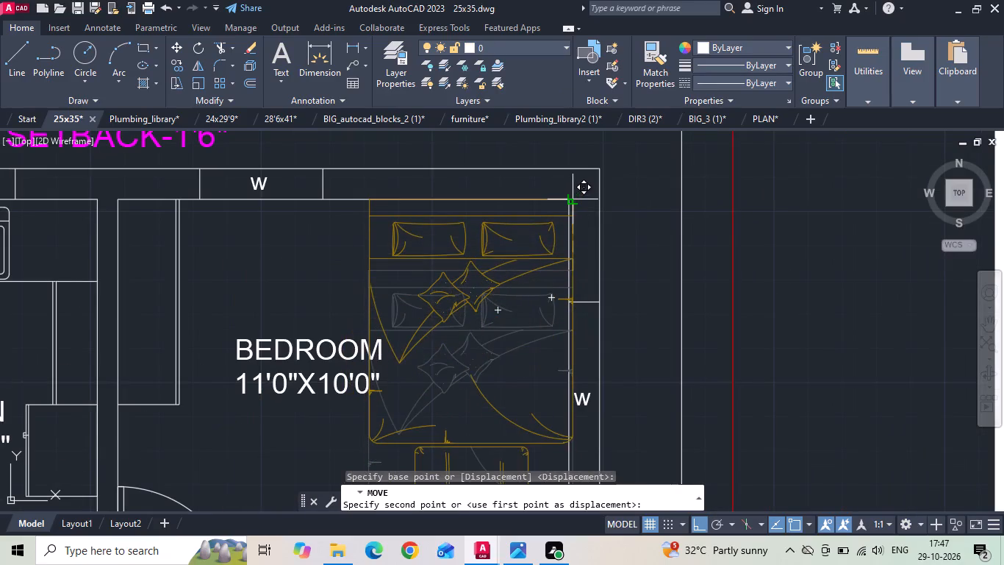
left_click(573, 200)
Move the bed sideways so its right edge is flush with the inner face of the bedroom's window-side wall.
left_click(521, 224)
right_click(517, 227)
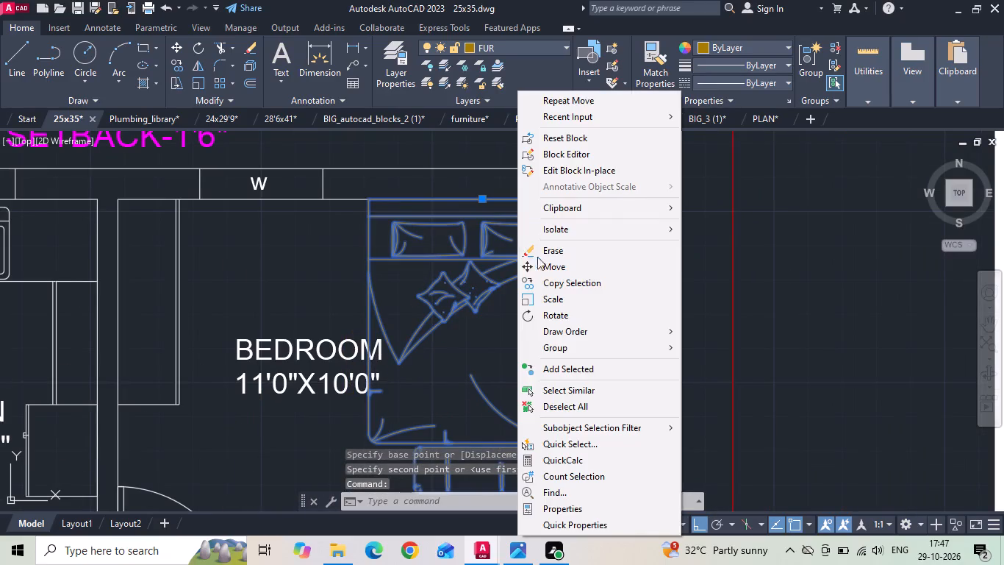
left_click(539, 263)
scroll(559, 211, "up", 2)
left_click(584, 195)
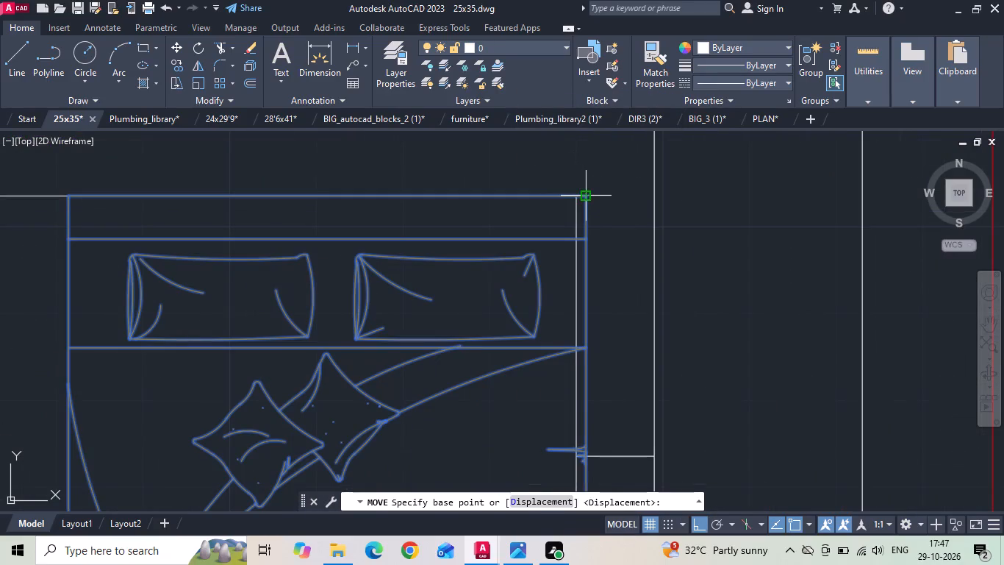
left_click(574, 200)
Move the BEDROOM 11'0"X10'0" label about 7" toward the wardrobe, clear of the bed.
scroll(521, 241, "down", 3)
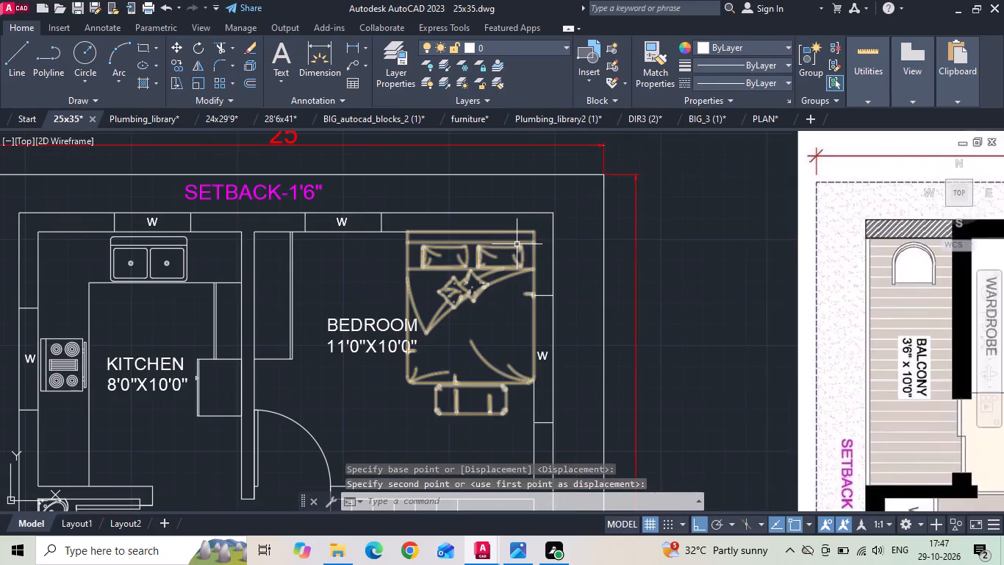
scroll(516, 247, "down", 2)
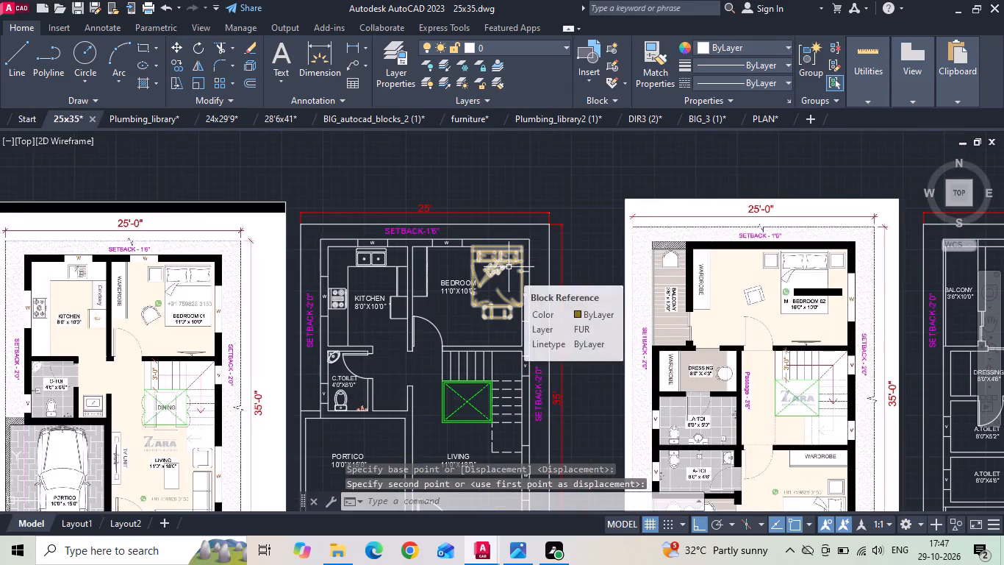
left_click(454, 285)
right_click(454, 285)
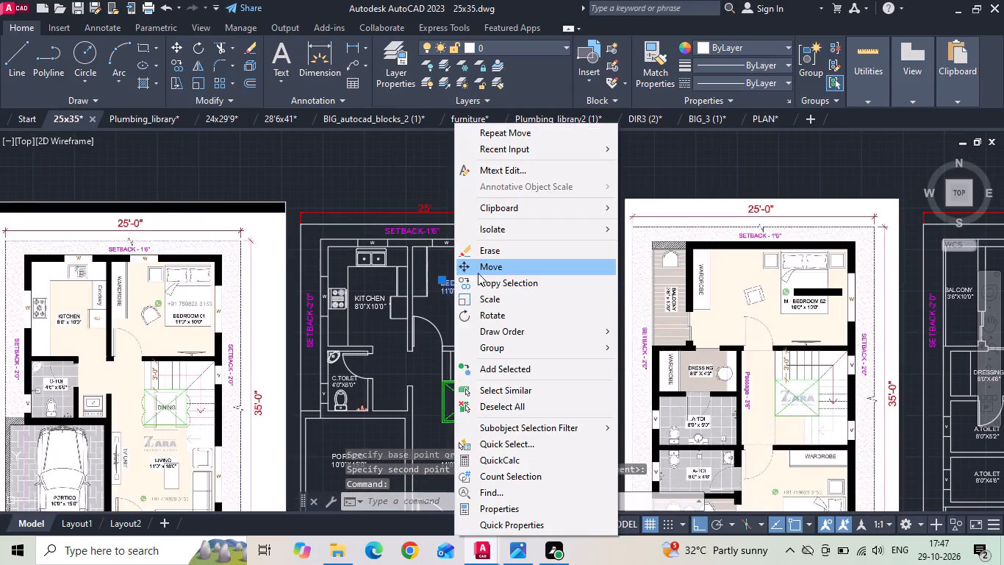
left_click(478, 273)
scroll(462, 283, "up", 2)
left_click(434, 352)
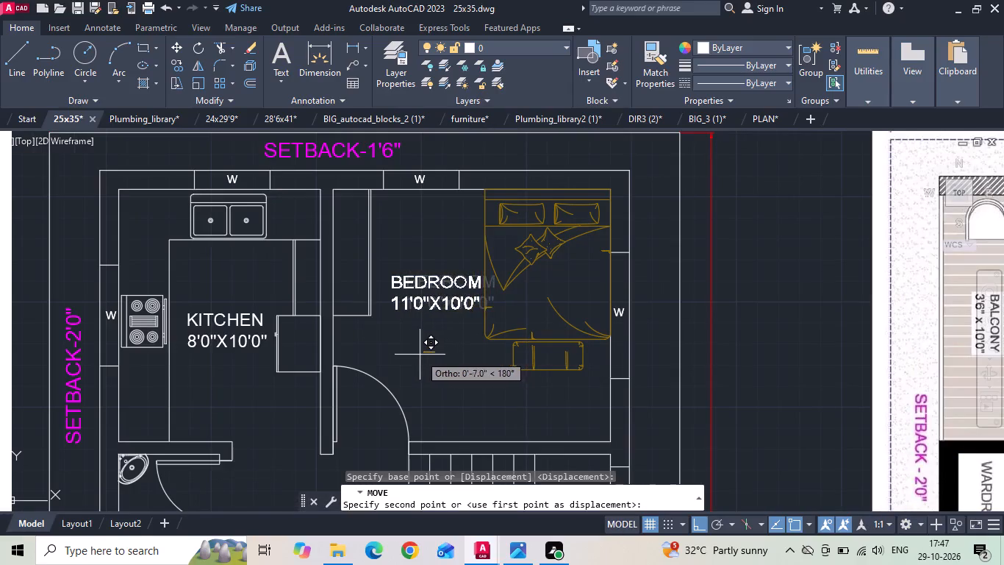
left_click(420, 355)
Copy the BEDROOM 11'0"X10'0" label to the open floor directly below the original.
left_click(434, 296)
right_click(431, 277)
left_click(457, 286)
left_click_drag(456, 290, 428, 290)
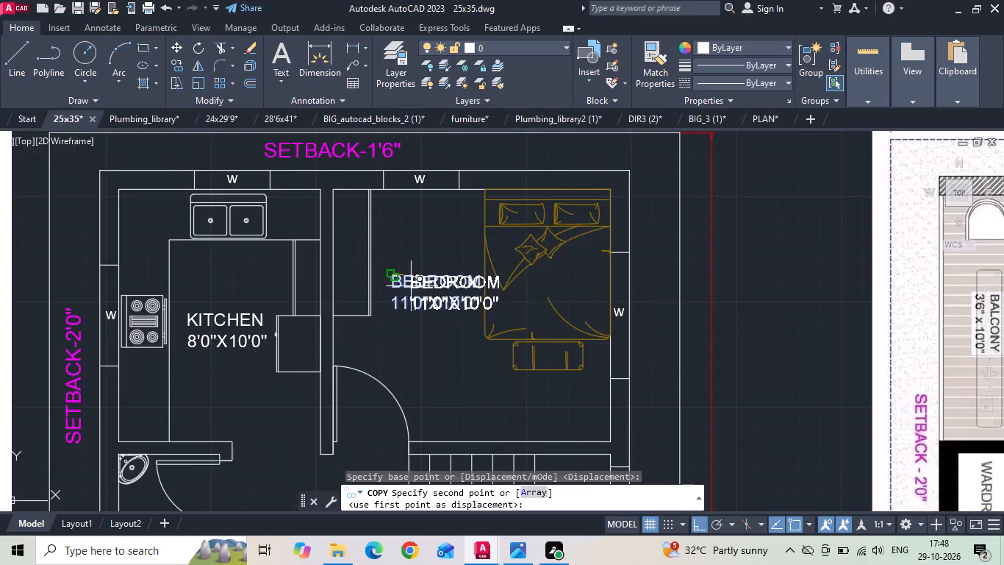
left_click(418, 360)
scroll(420, 359, "up", 1)
middle_click_drag(420, 335, 426, 305)
key("Escape")
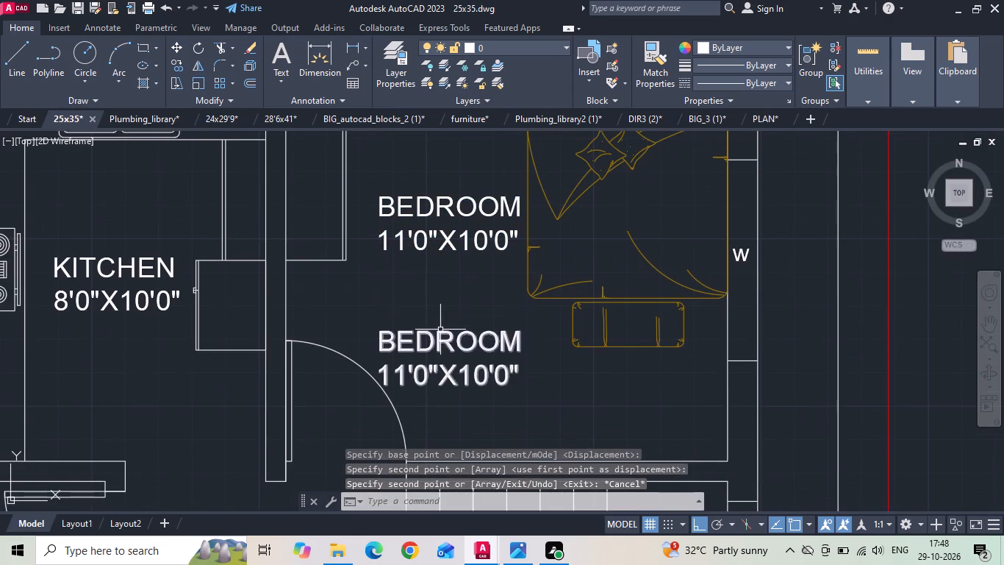
Replace the text of the copied bedroom label with WARDROBE.
double_click(440, 330)
left_click_drag(527, 383, 379, 341)
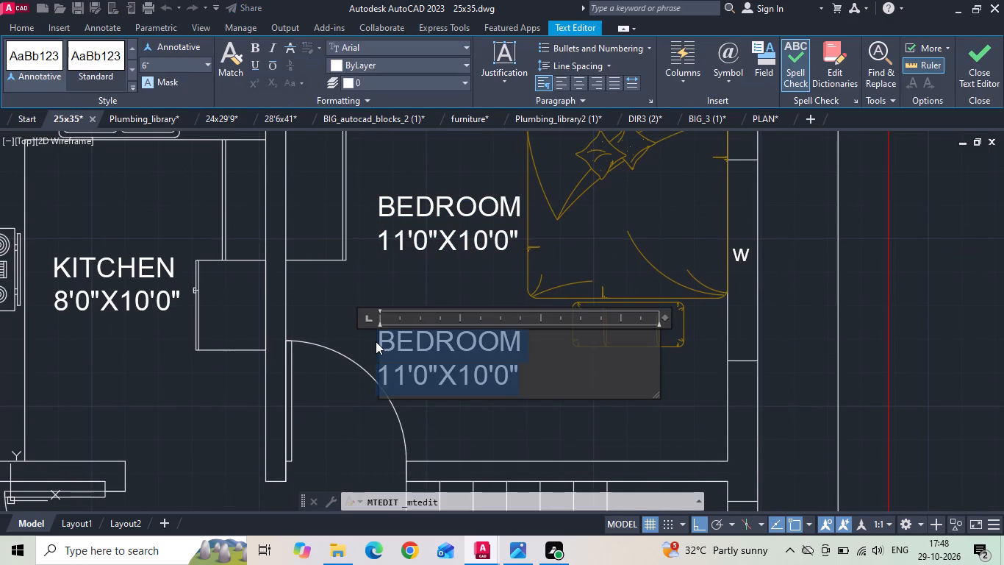
key("BackSpace")
type("3\"")
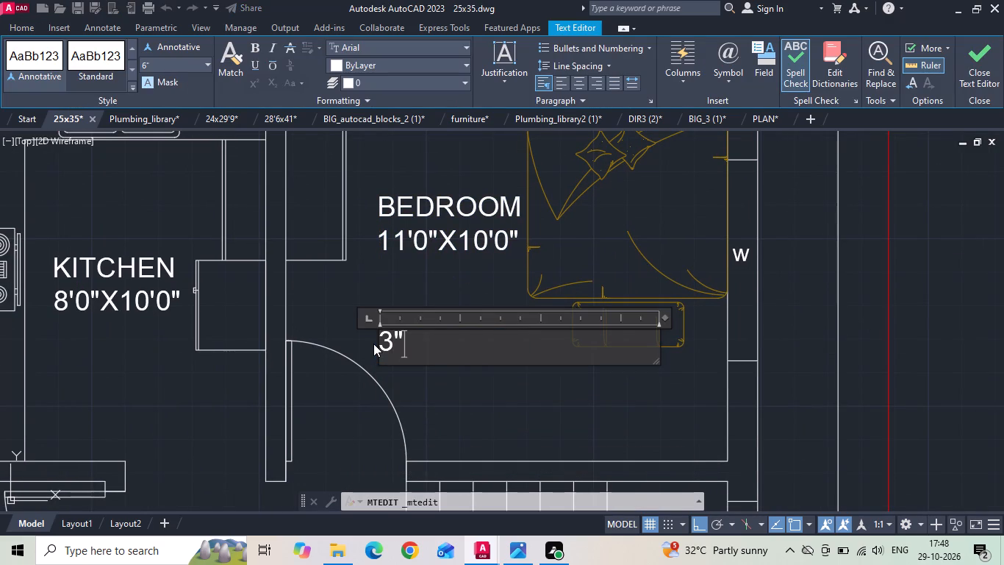
key("Return")
key("BackSpace")
key("BackSpace")
key("BackSpace")
type("WARDROBE")
Set the WARDROBE label's text height to 4".
key("ctrl+a")
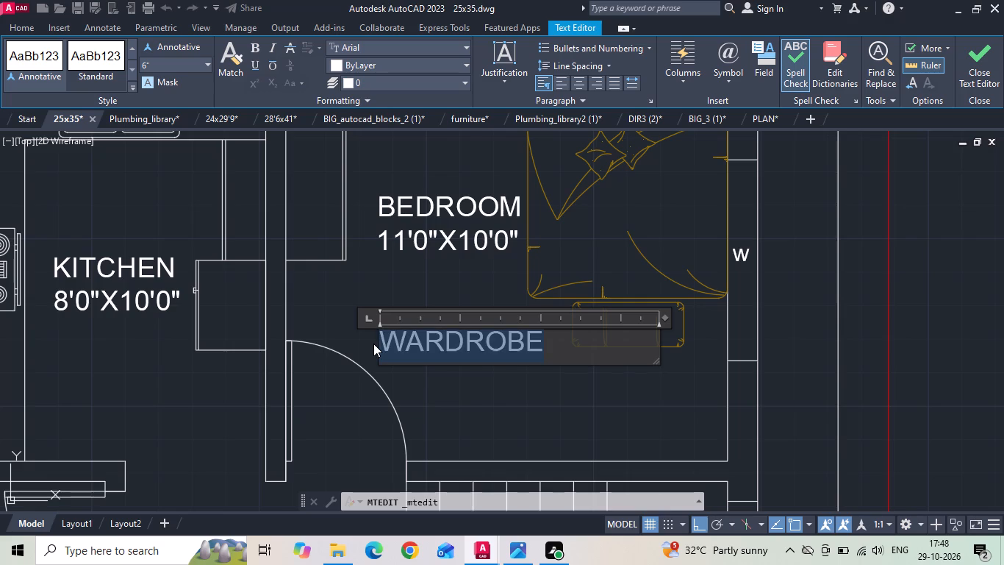
left_click(176, 65)
type("3\"")
key("Return")
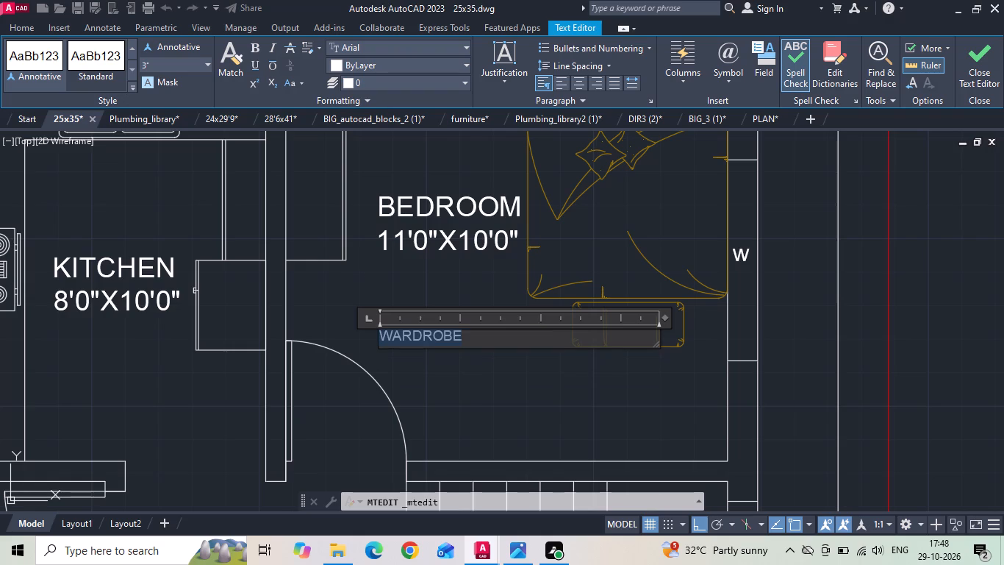
left_click(176, 65)
type("4\"")
key("Return")
left_click(415, 293)
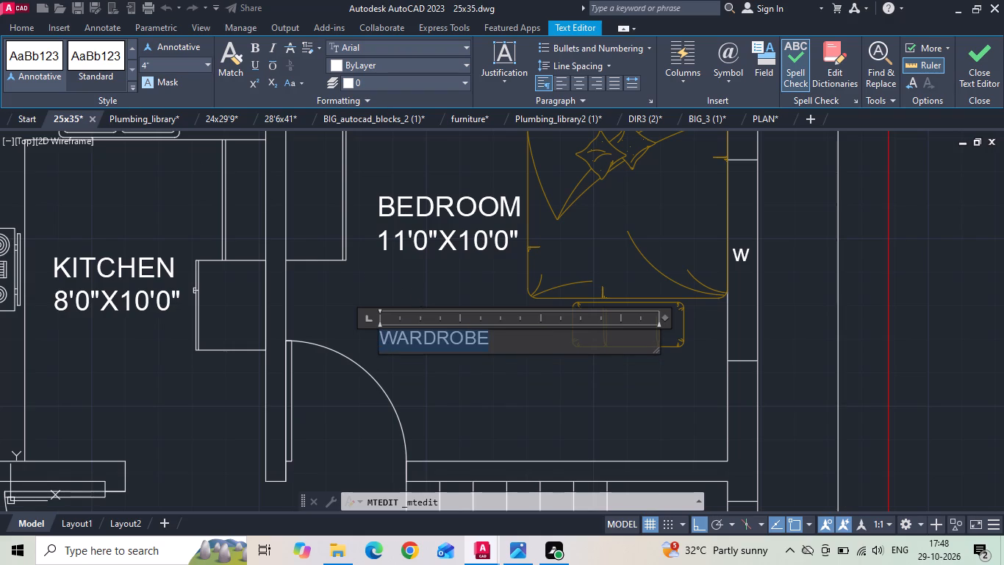
Rotate the WARDROBE label 90° counterclockwise so it reads vertically.
left_click(415, 344)
right_click(415, 344)
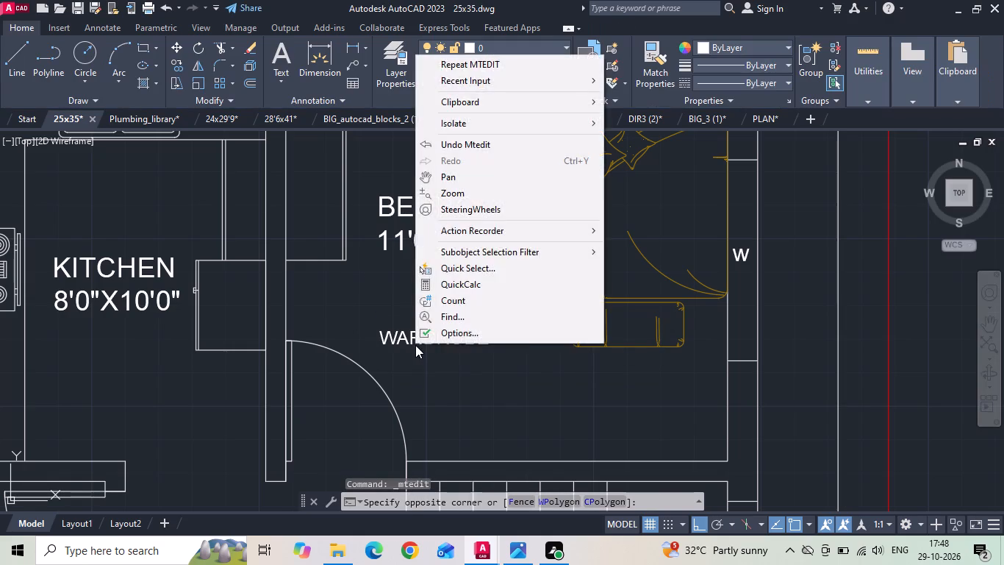
left_click(406, 345)
right_click(406, 345)
left_click(429, 318)
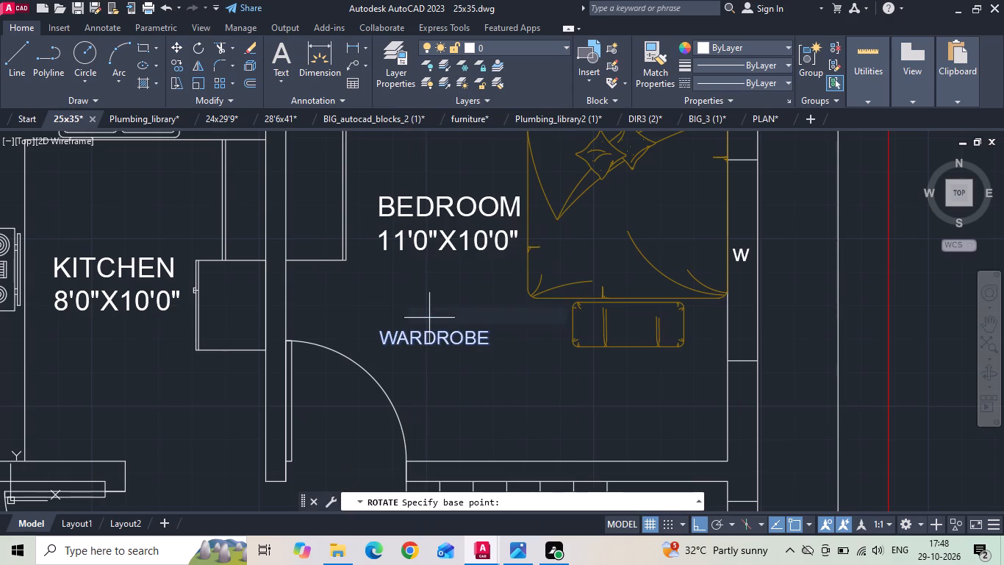
left_click(429, 318)
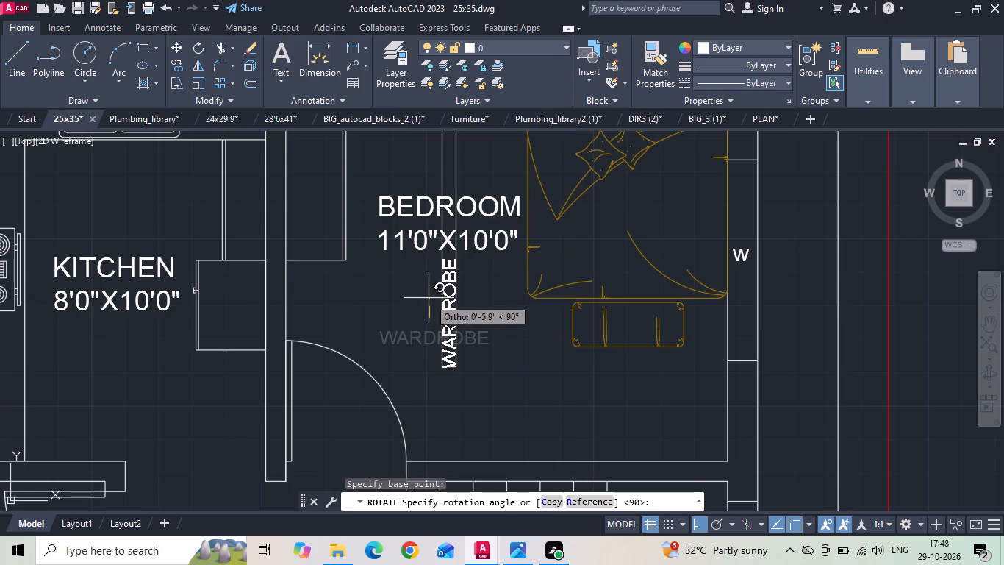
left_click(429, 298)
Move the vertical WARDROBE label inside the wardrobe outline along the bedroom's kitchen-side wall.
left_click(449, 321)
right_click(449, 321)
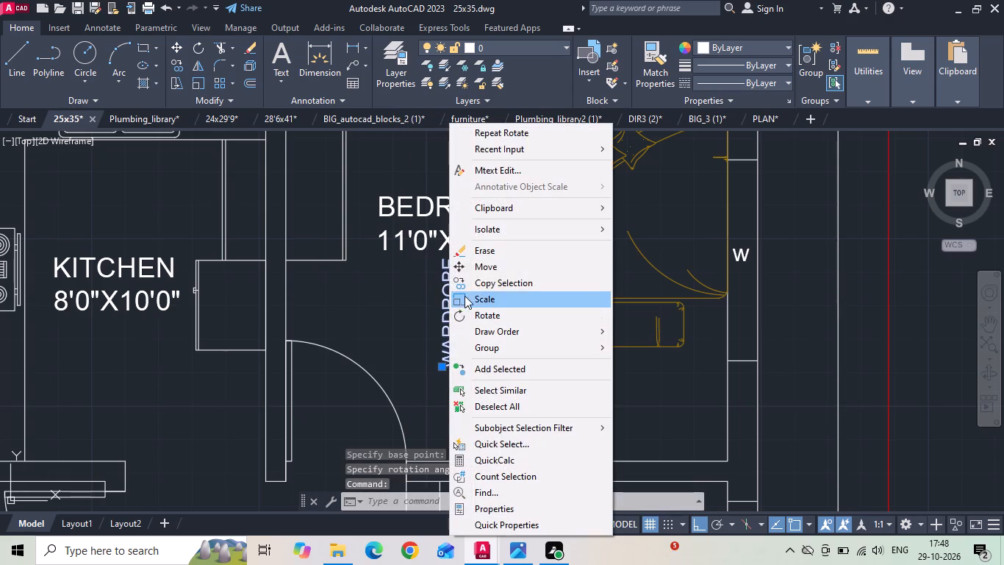
left_click(481, 269)
scroll(471, 286, "down", 1)
left_click_drag(464, 309, 456, 311)
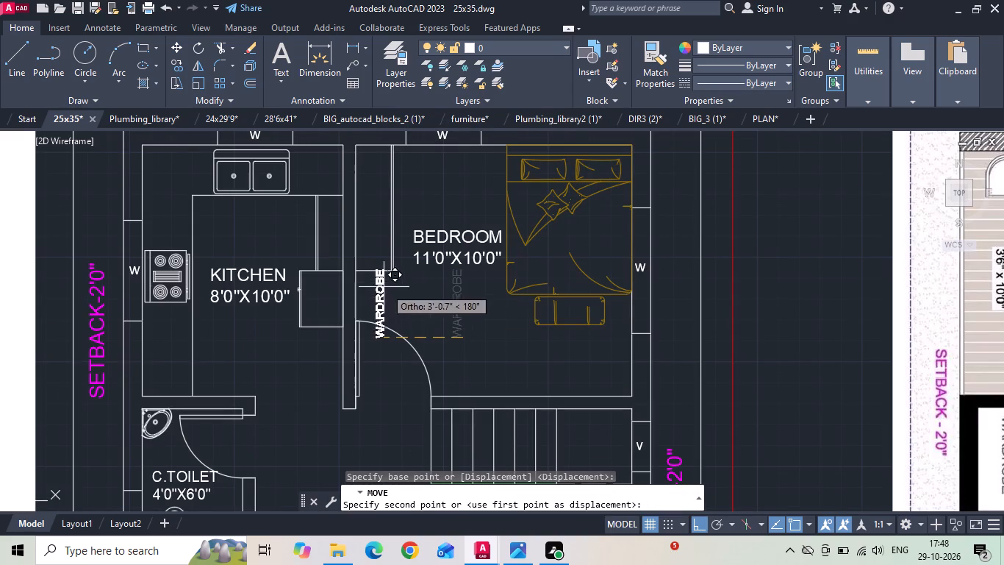
left_click(375, 251)
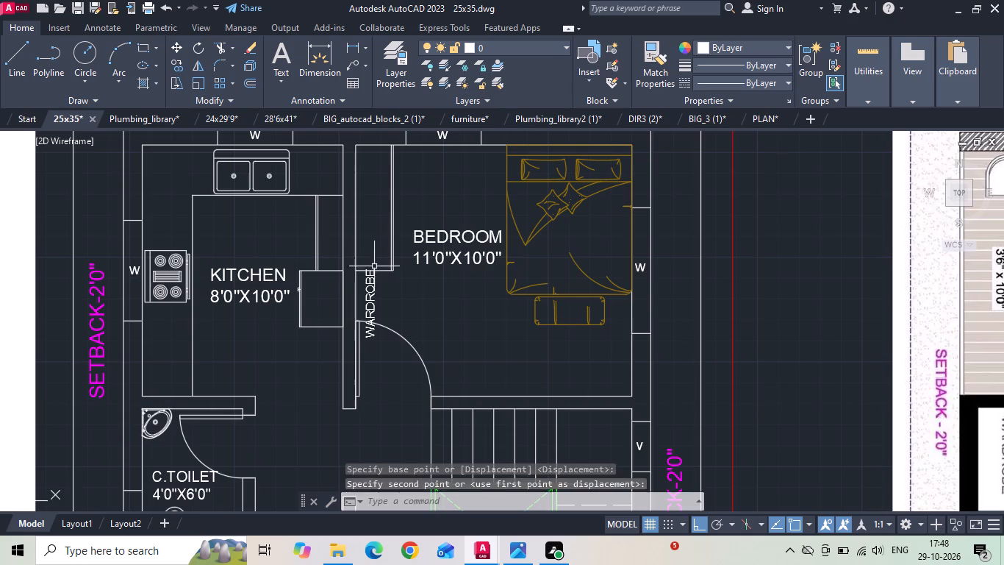
left_click(371, 285)
right_click(371, 285)
left_click(403, 274)
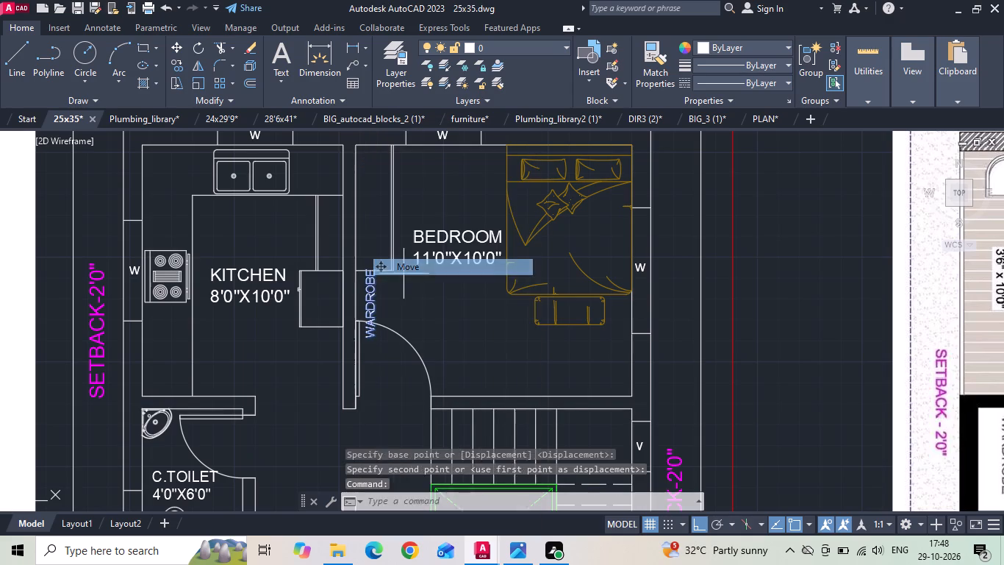
left_click_drag(390, 294, 390, 279)
scroll(385, 212, "up", 1)
middle_click_drag(384, 211, 384, 285)
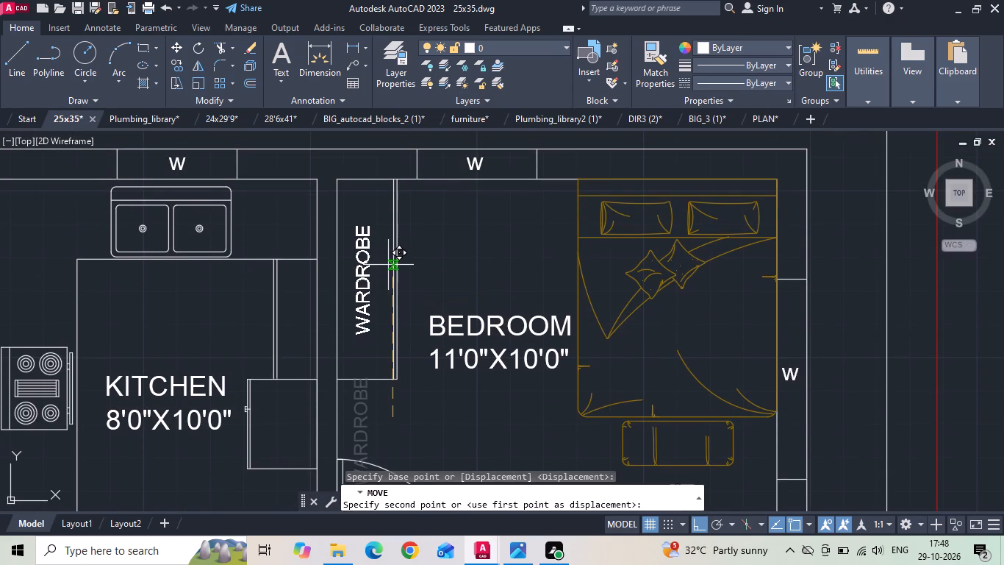
left_click(388, 265)
Copy the WARDROBE label horizontally across the wall into the kitchen's crockery unit.
left_click(366, 266)
right_click(366, 266)
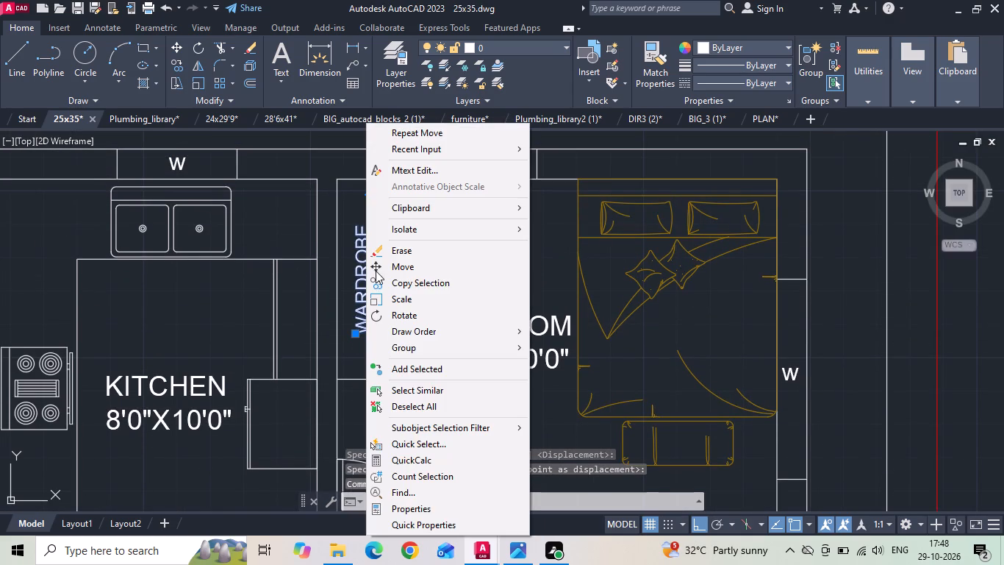
left_click(381, 282)
left_click(370, 287)
scroll(293, 321, "up", 1)
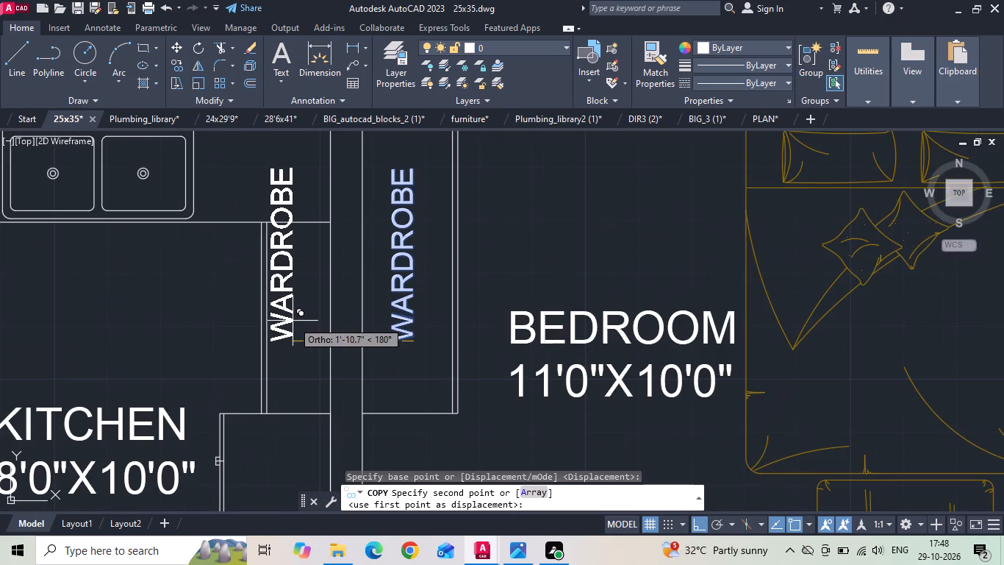
left_click(309, 322)
key("Escape")
Replace the text of the label copied into the kitchen unit with CROCKERY.
double_click(309, 309)
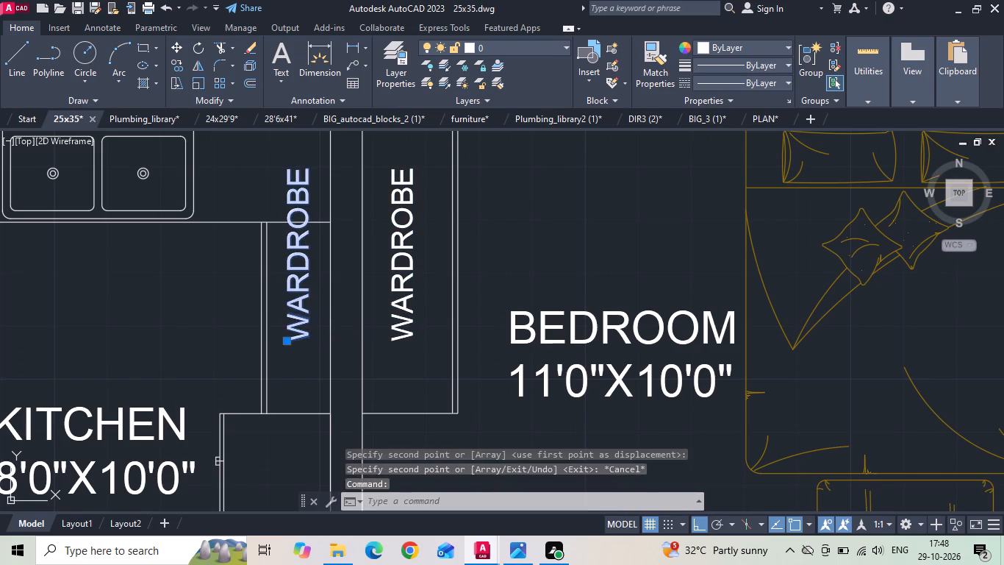
key("ctrl+a")
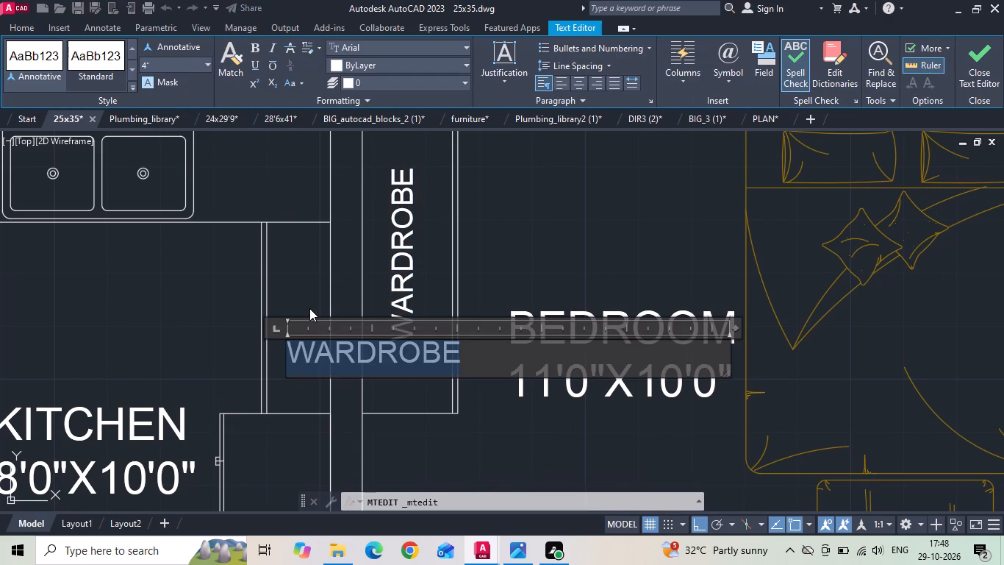
key("BackSpace")
type("CROCKERY")
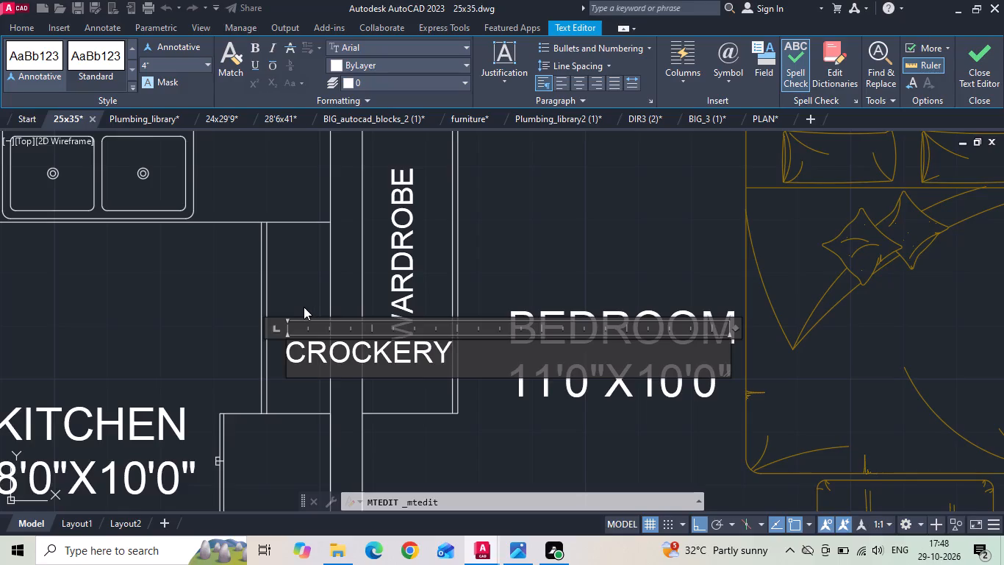
left_click(302, 193)
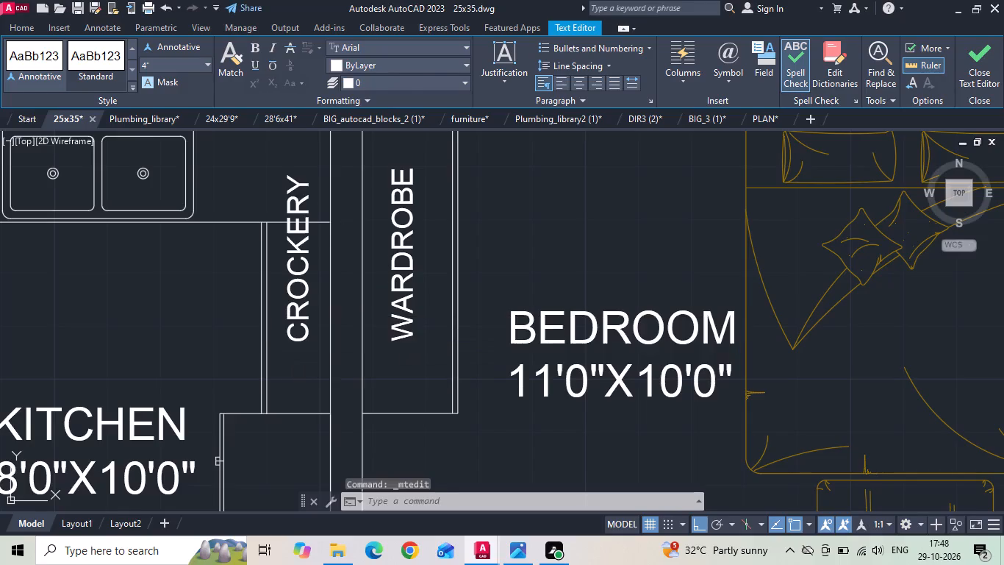
Set the text height of the kitchen's CROCKERY label to 3".
scroll(401, 294, "down", 3)
middle_click_drag(310, 299, 487, 291)
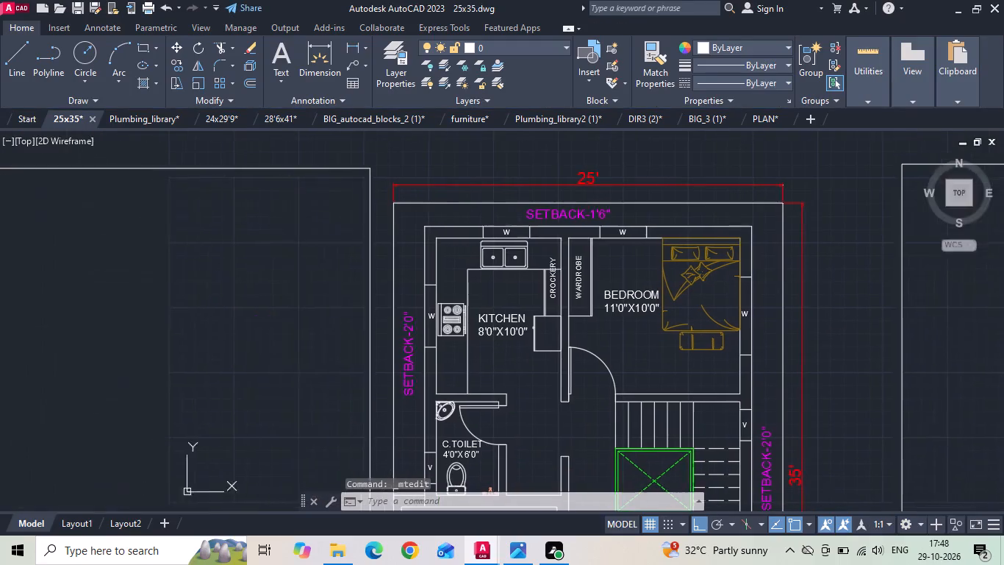
scroll(559, 288, "up", 2)
double_click(542, 296)
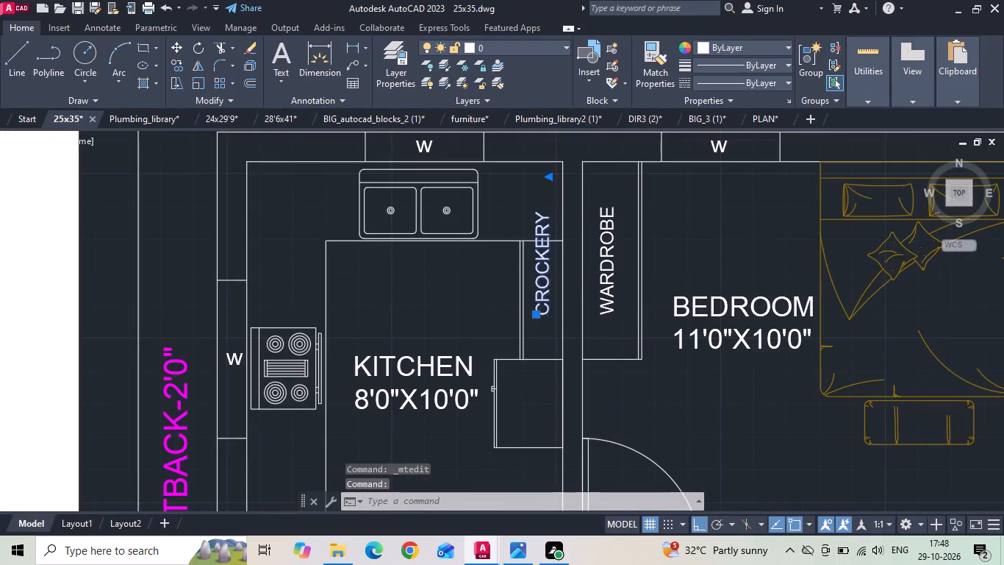
key("ctrl+a")
left_click(189, 64)
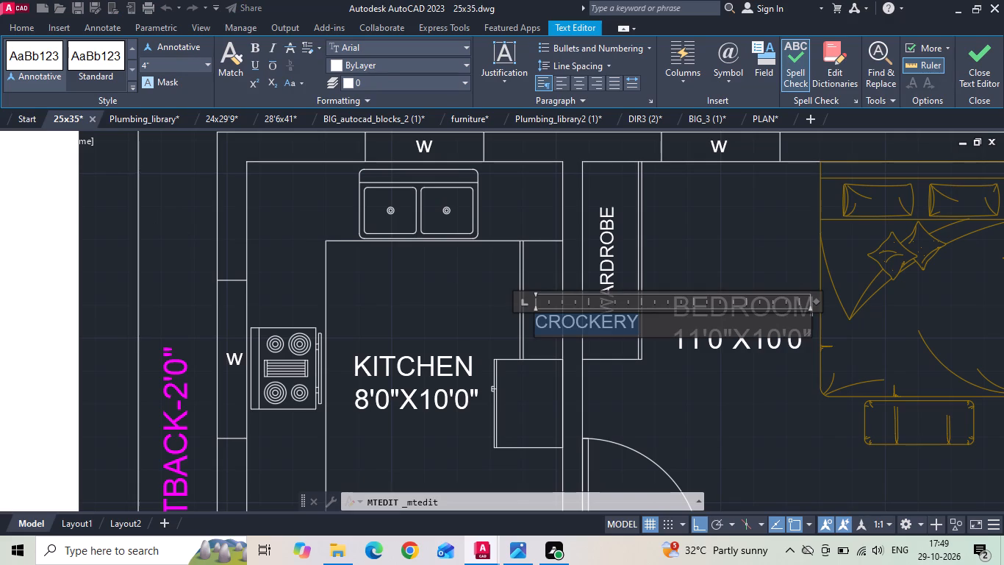
type("3\"")
key("Return")
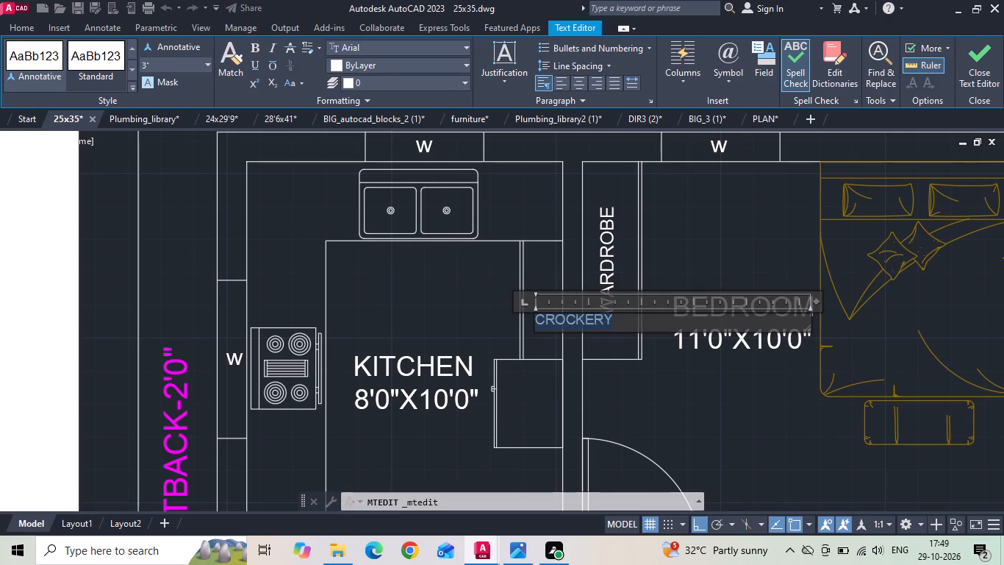
left_click(482, 302)
Move the CROCKERY label straight down about 7" so it sits inside the crockery unit outline.
left_click(539, 297)
right_click(539, 297)
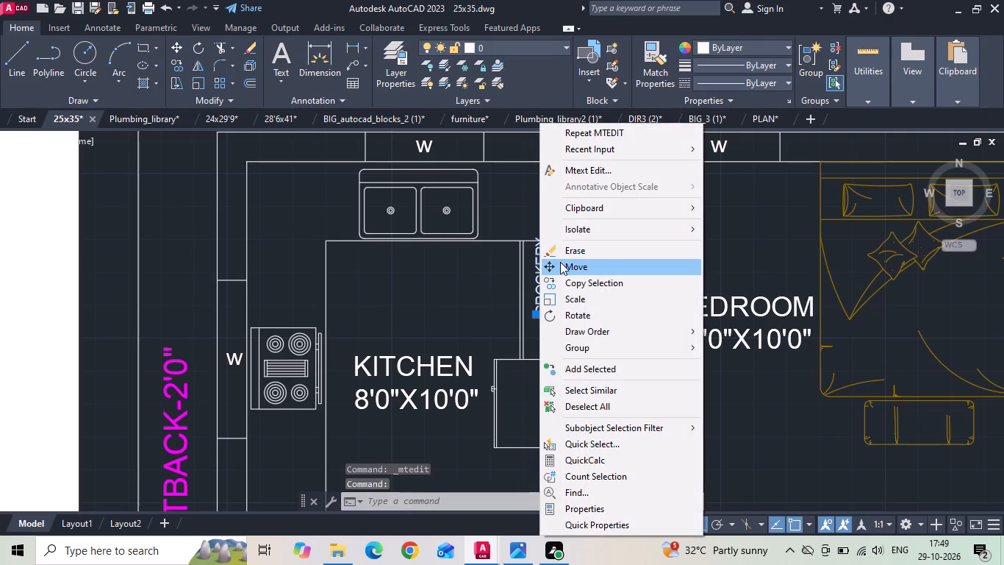
left_click(561, 261)
left_click(739, 425)
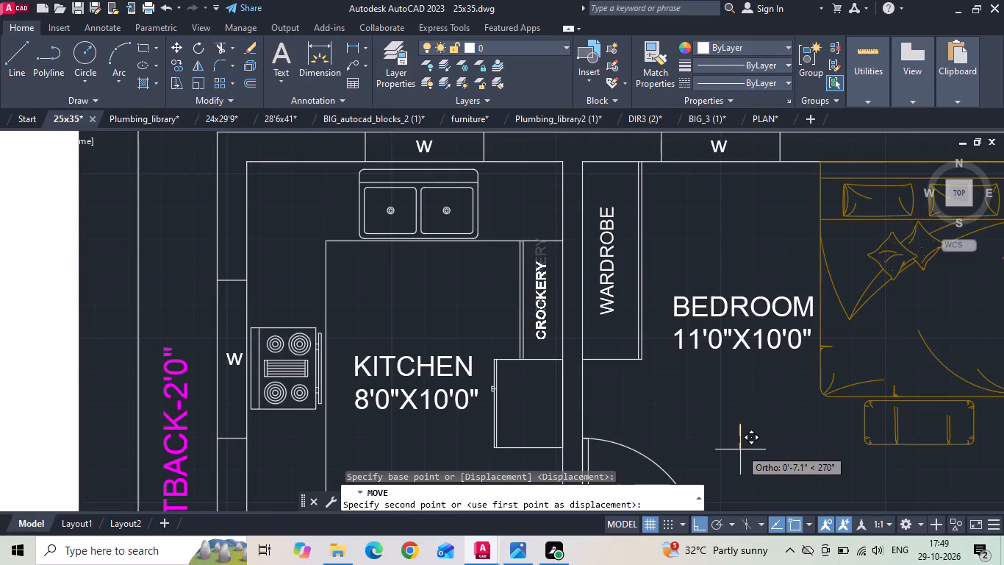
left_click(740, 450)
Close the BIG_3 (1), furniture, Plumbing_library2 (1) and PLAN drawings, saving their changes.
scroll(562, 248, "down", 3)
middle_click_drag(515, 335, 496, 294)
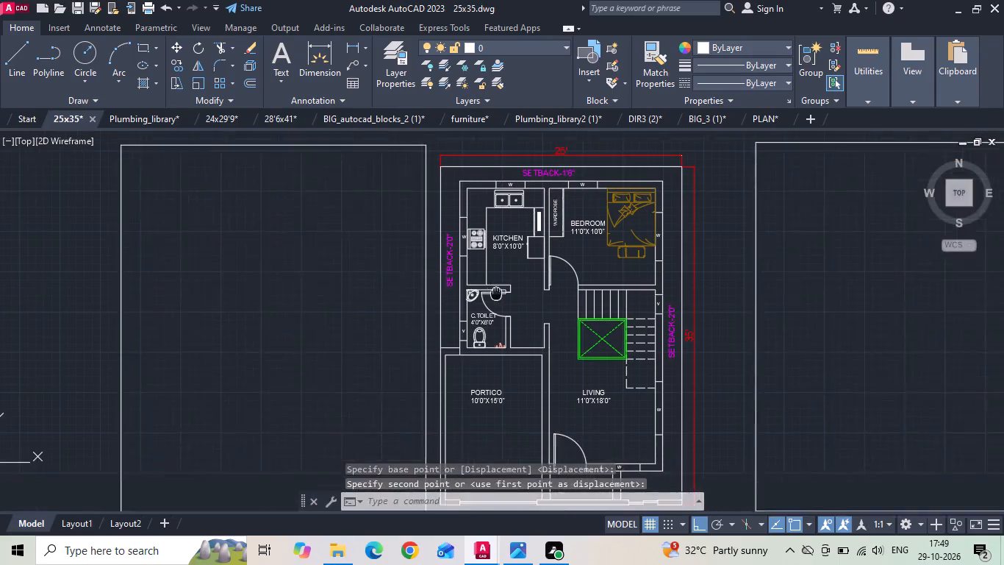
middle_click_drag(496, 294, 492, 286)
scroll(284, 439, "up", 1)
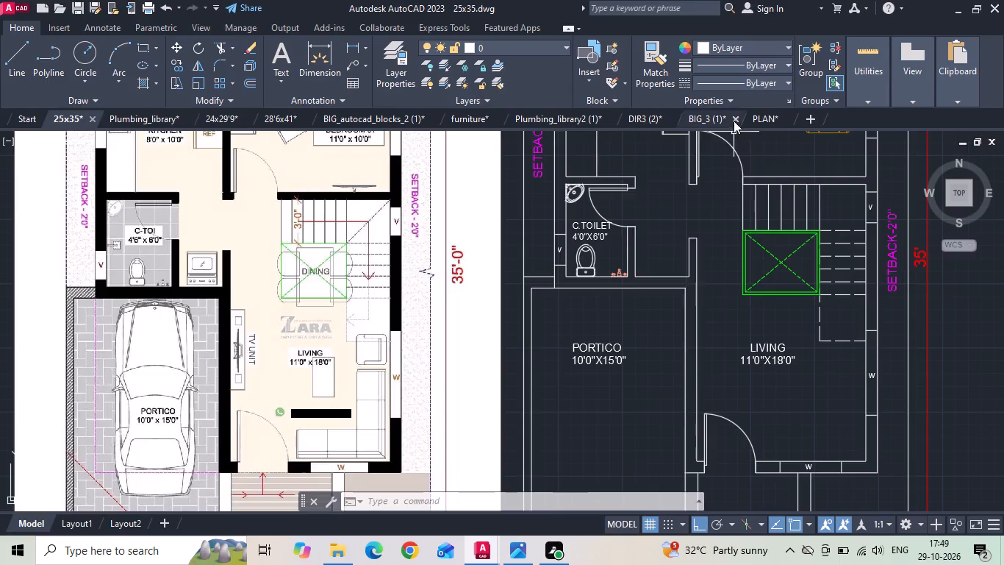
left_click(732, 119)
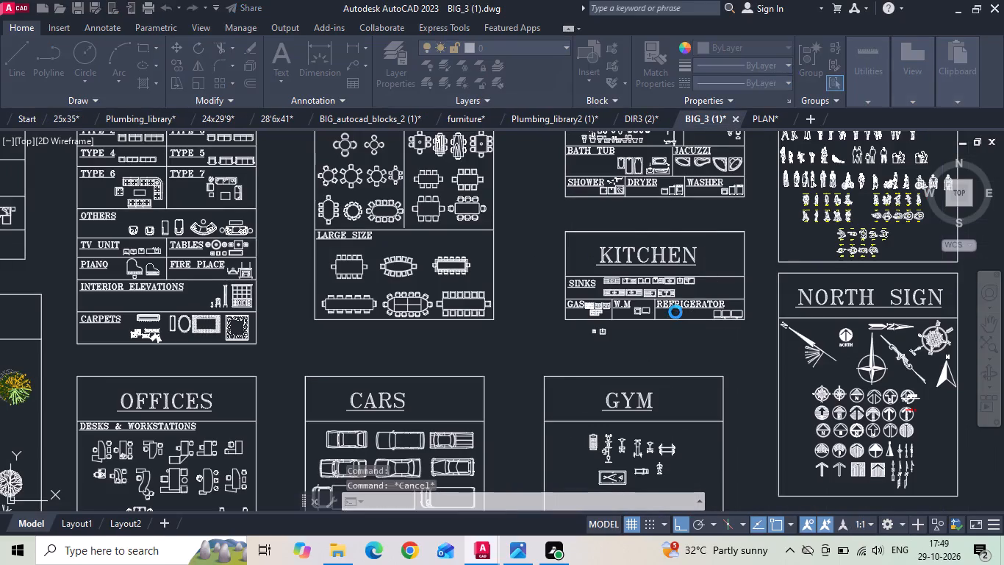
left_click(476, 308)
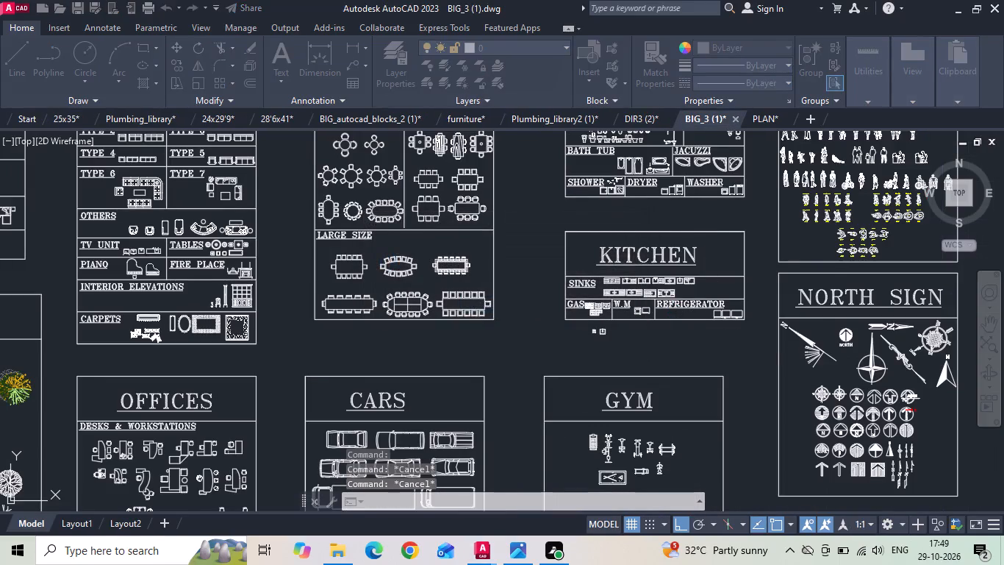
left_click(496, 120)
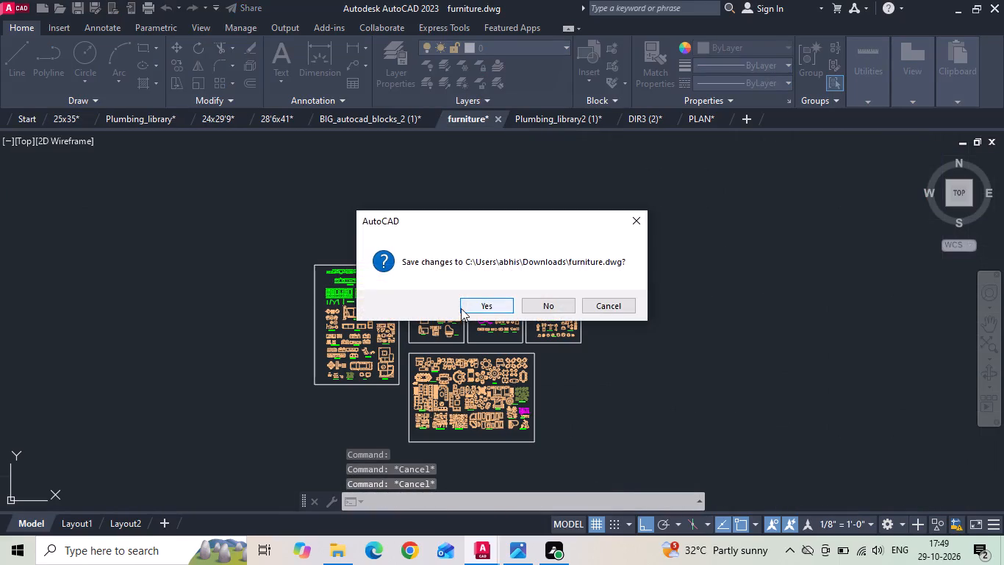
left_click(464, 308)
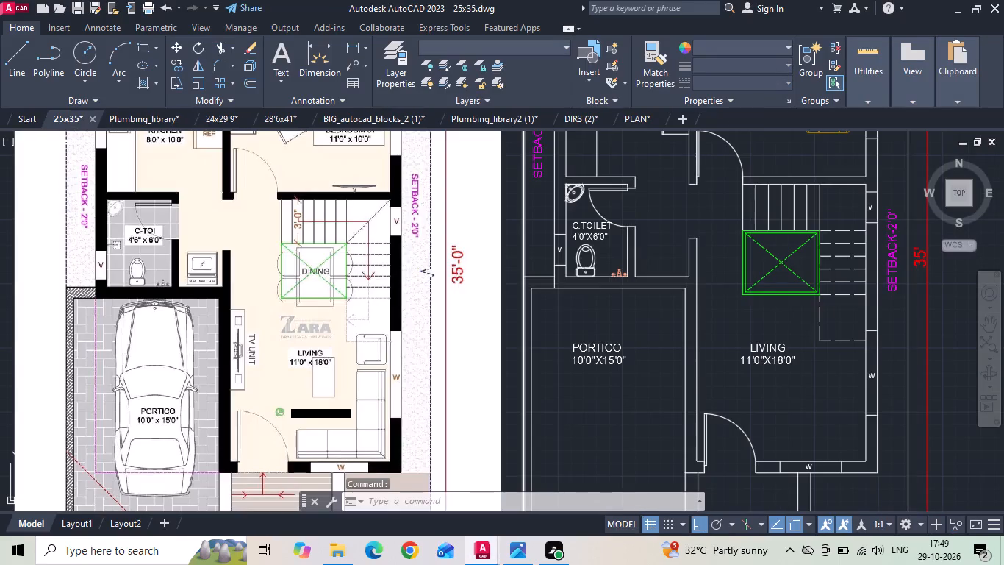
left_click(546, 113)
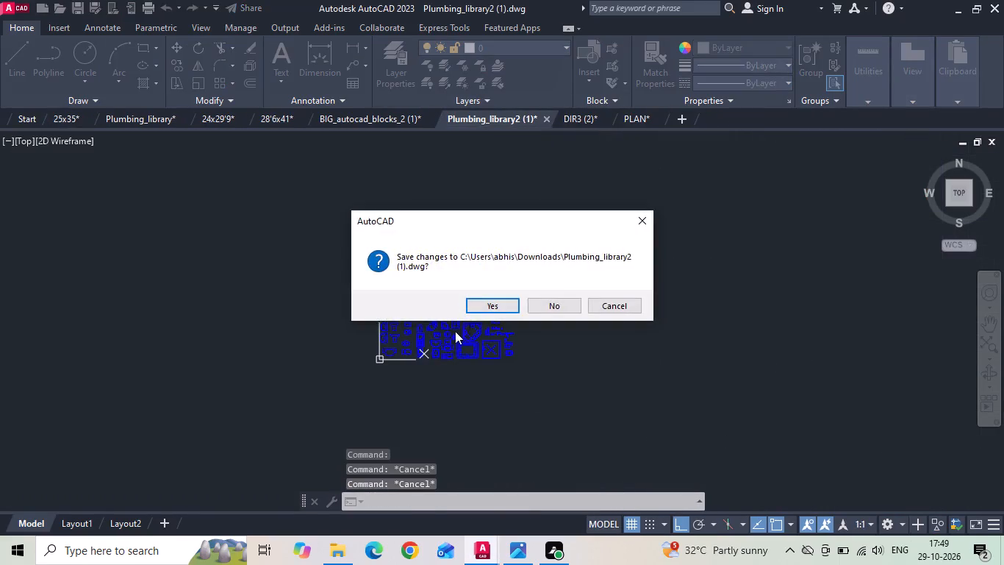
left_click(476, 310)
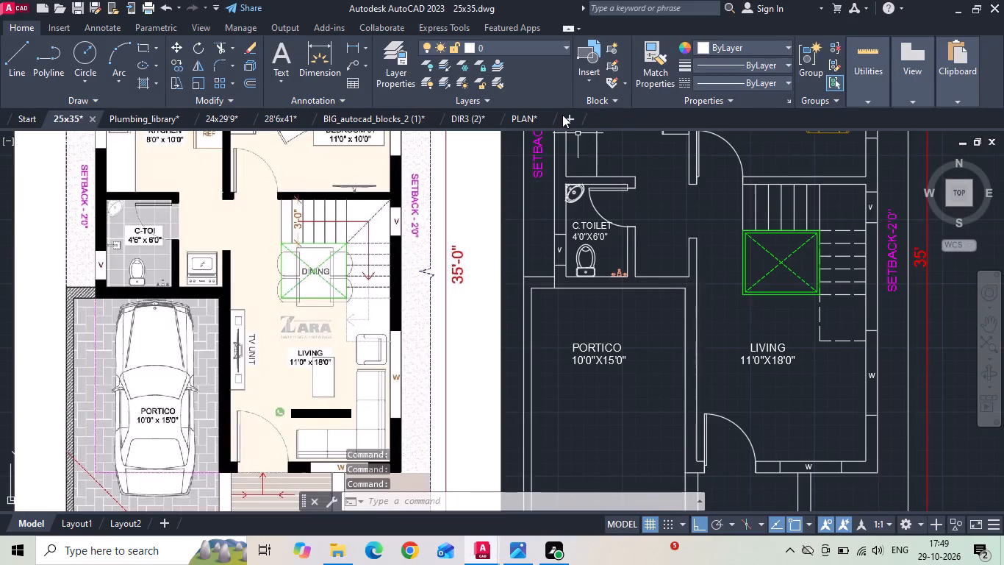
left_click(543, 116)
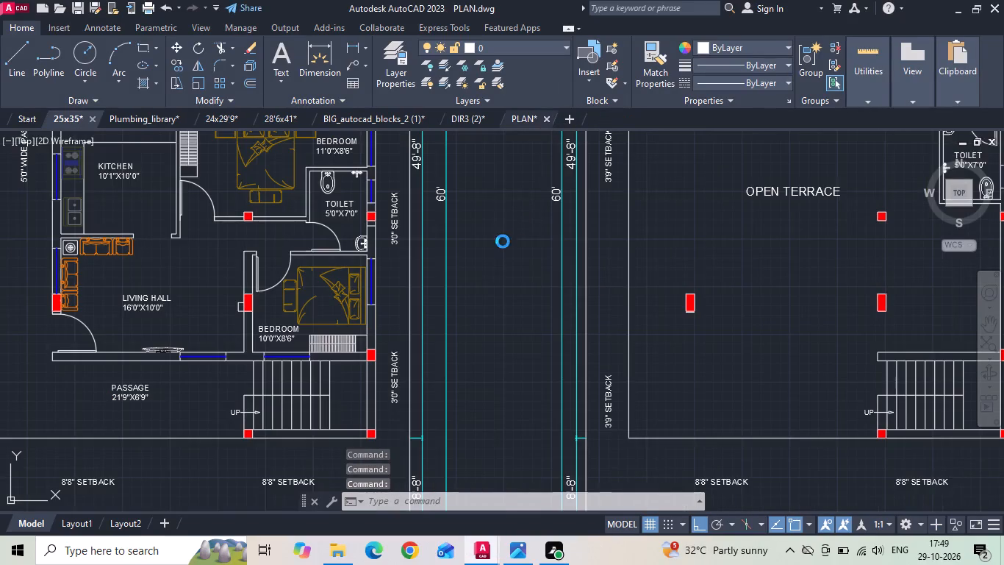
left_click(480, 312)
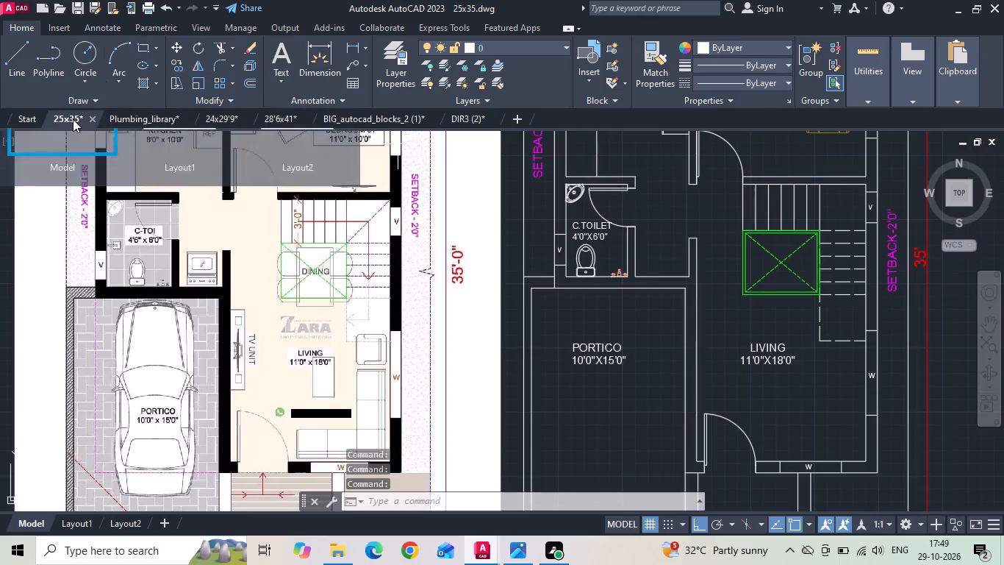
Look through the 25x35, 24x29'9 and 28'6x41 drawings to review their furnished plans and fixtures.
left_click(73, 119)
scroll(548, 282, "down", 1)
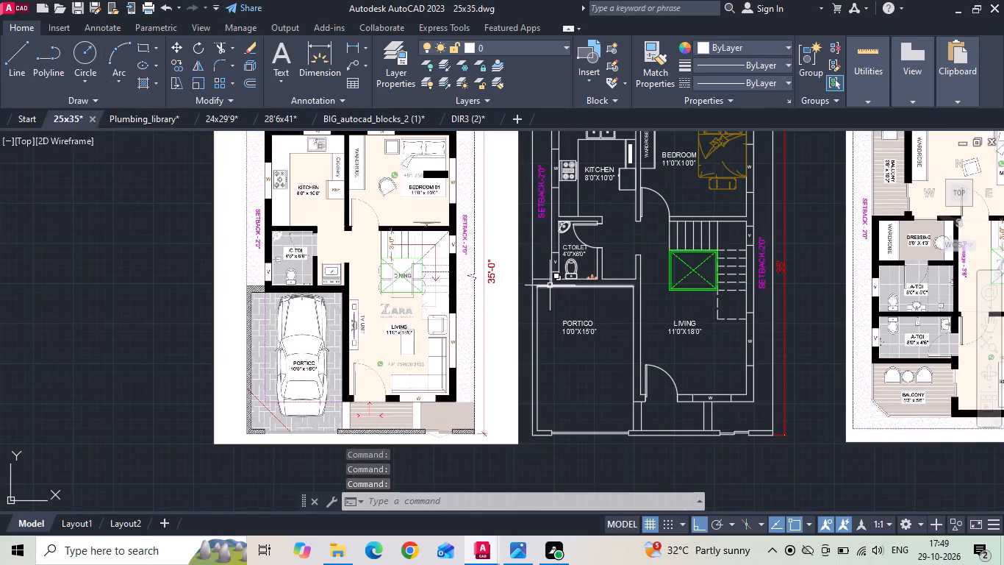
left_click(225, 119)
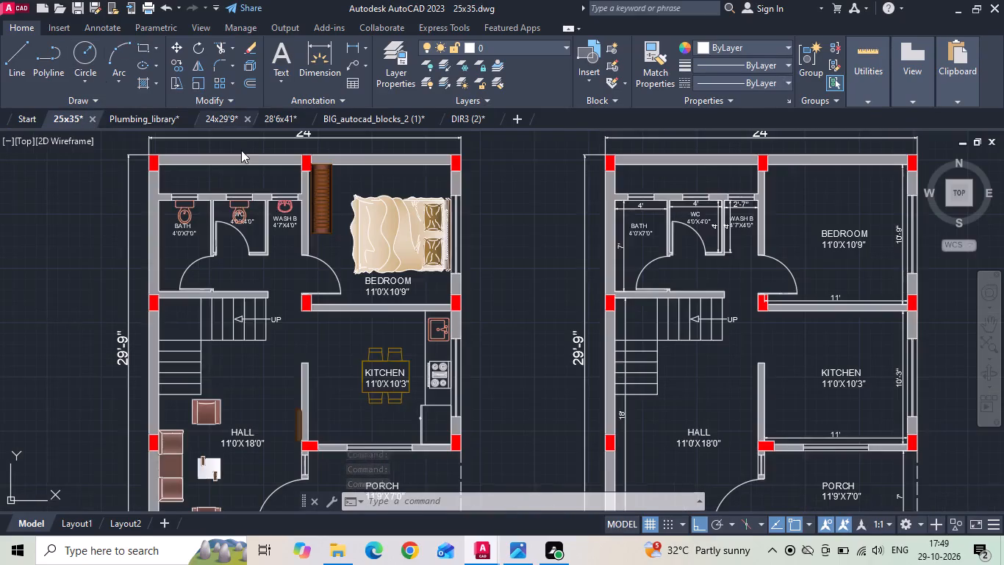
scroll(318, 233, "down", 3)
scroll(320, 252, "up", 1)
left_click(280, 124)
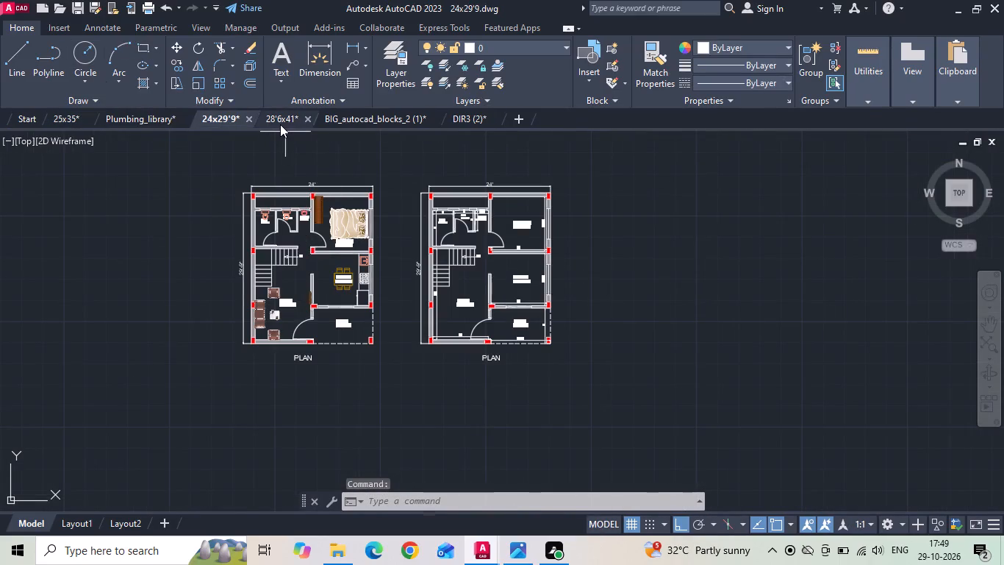
scroll(418, 239, "down", 2)
middle_click_drag(445, 333, 419, 227)
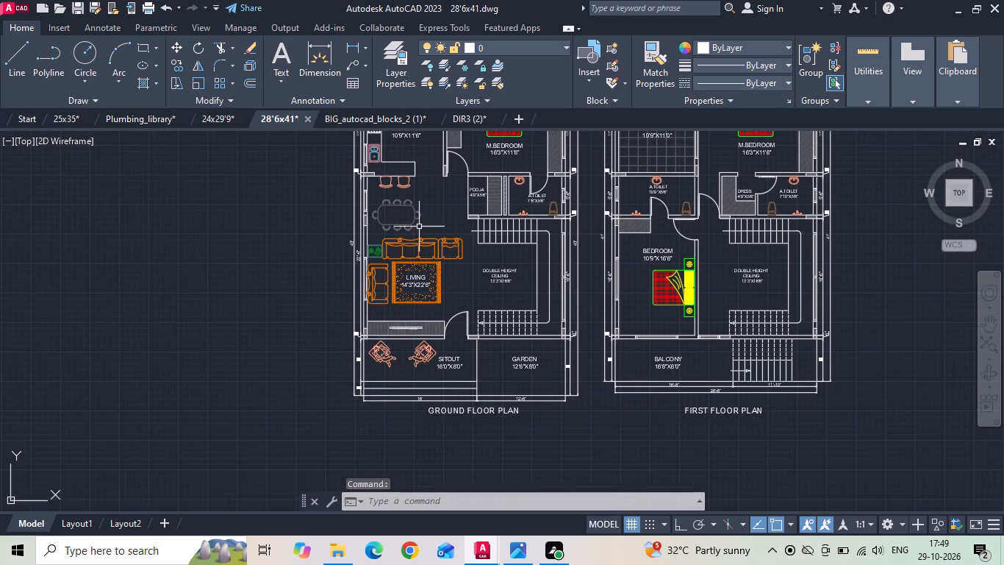
scroll(435, 335, "down", 1)
scroll(526, 237, "up", 1)
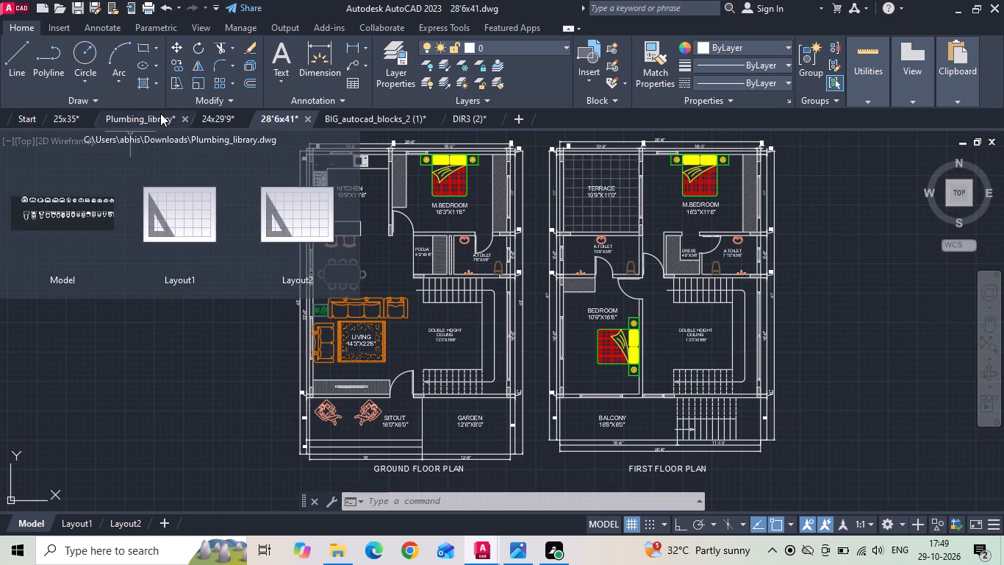
left_click(186, 118)
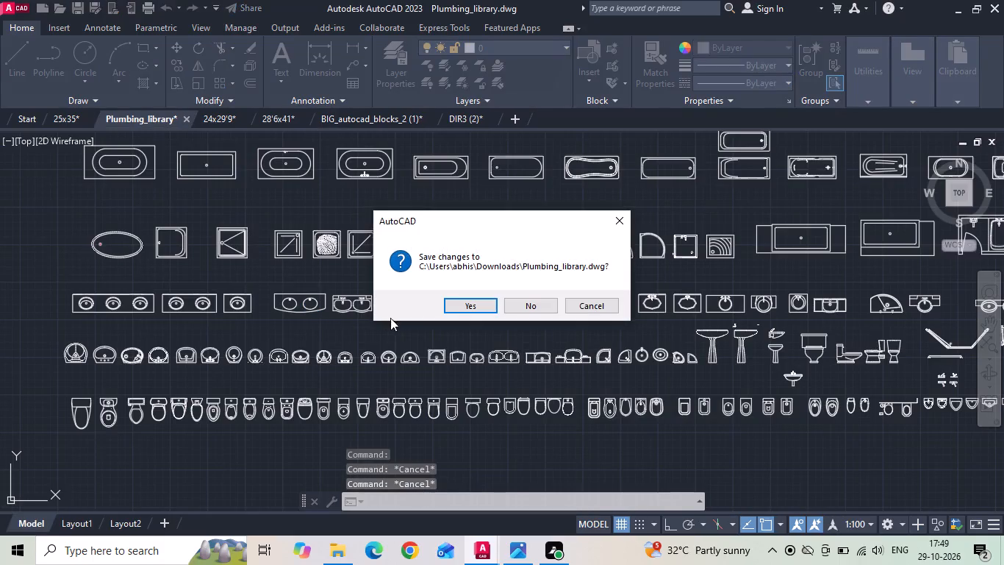
left_click(612, 222)
Copy the WC from the 25x35 ground floor C.TOILET horizontally to the lower wall of the first floor's 8'0"X5'2" A.TOILET.
left_click(75, 117)
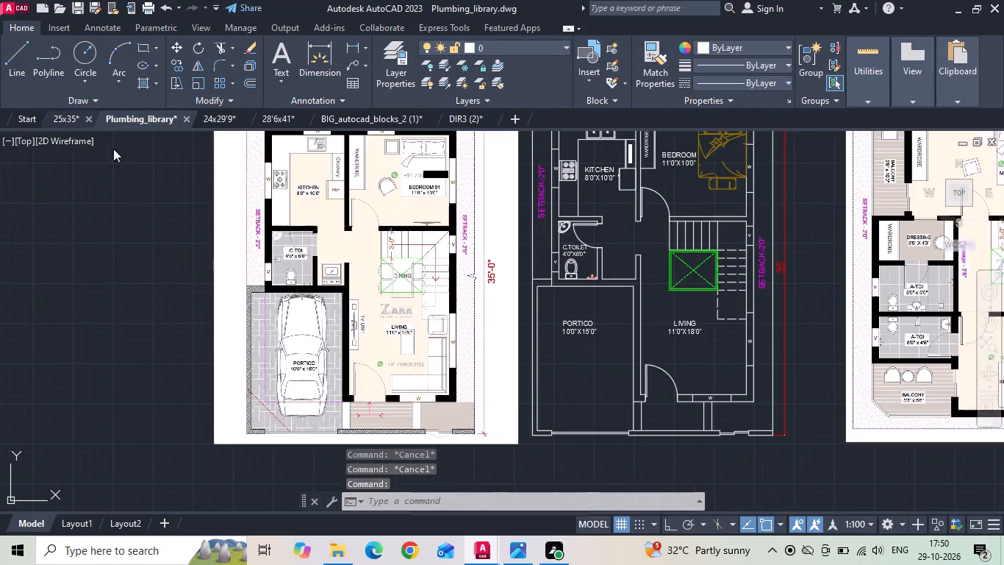
middle_click_drag(665, 261, 107, 260)
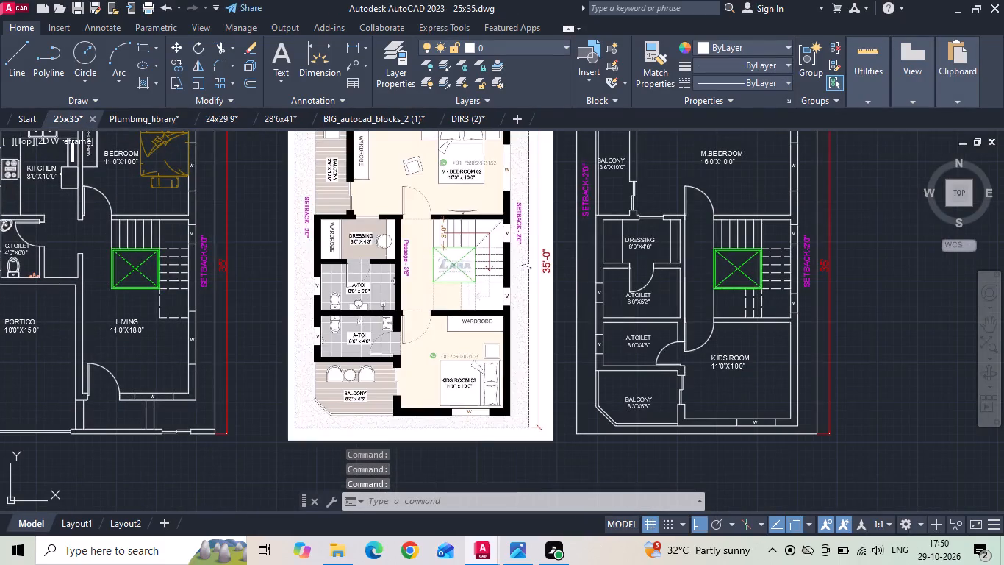
scroll(367, 253, "up", 1)
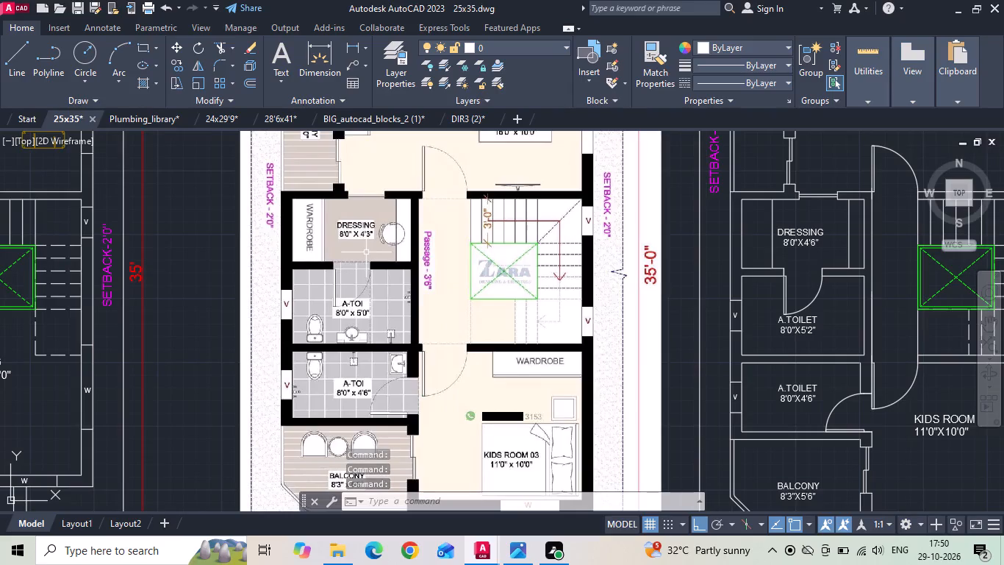
scroll(551, 282, "down", 1)
scroll(82, 271, "up", 1)
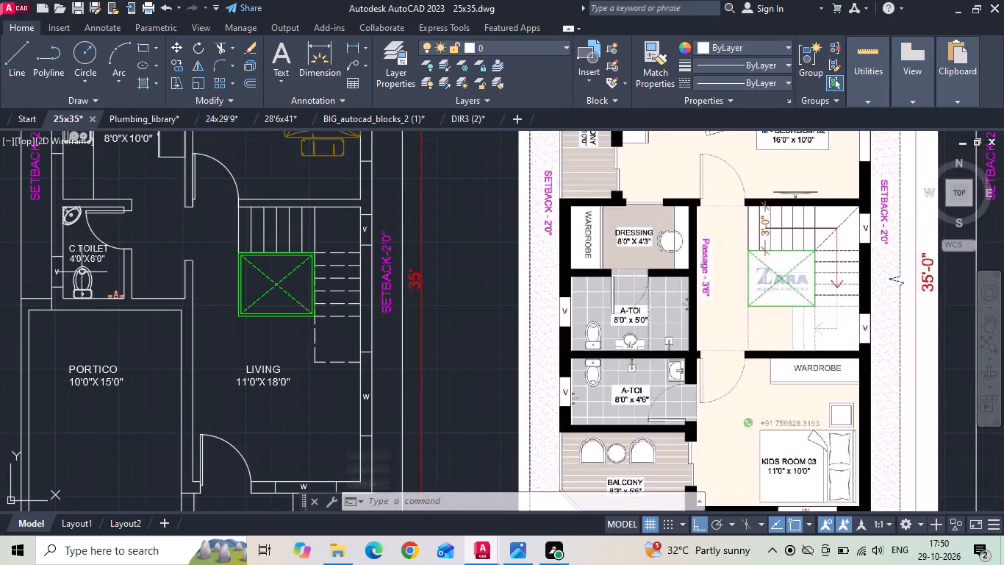
left_click(76, 278)
right_click(75, 279)
left_click(128, 281)
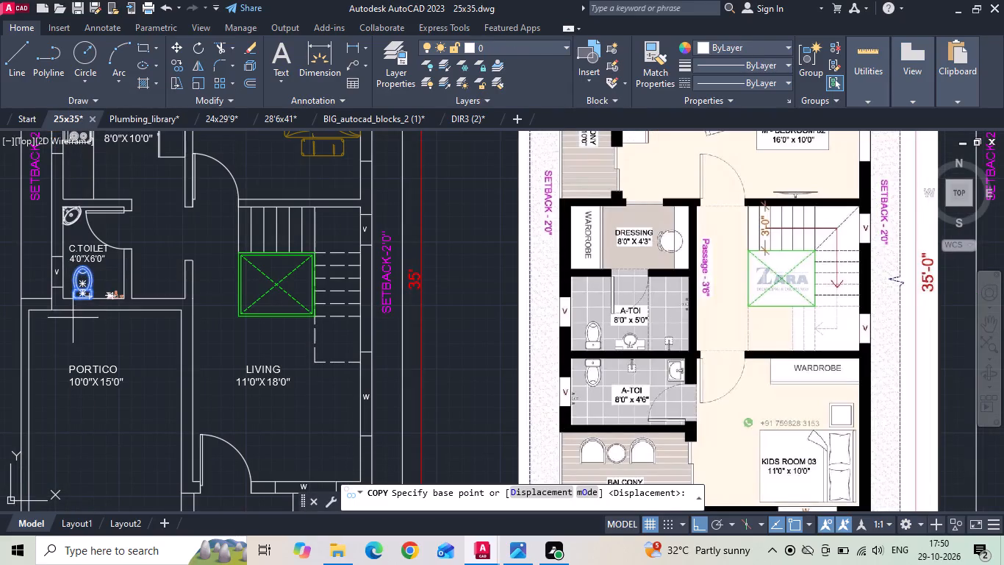
scroll(68, 310, "up", 1)
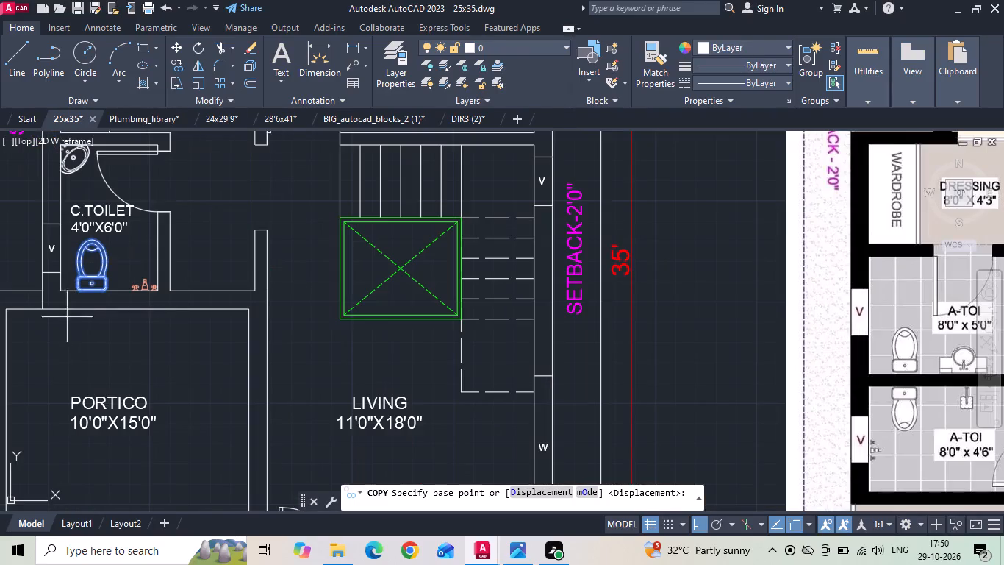
left_click(91, 296)
scroll(84, 294, "down", 1)
middle_click_drag(395, 277, 223, 256)
scroll(212, 256, "down", 2)
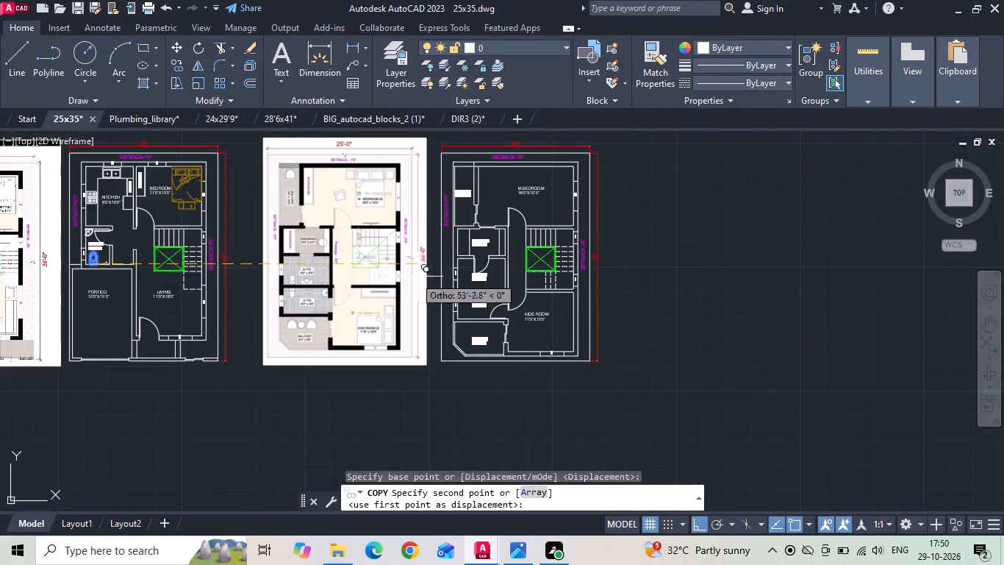
scroll(442, 258, "up", 2)
scroll(512, 296, "down", 1)
scroll(504, 336, "up", 3)
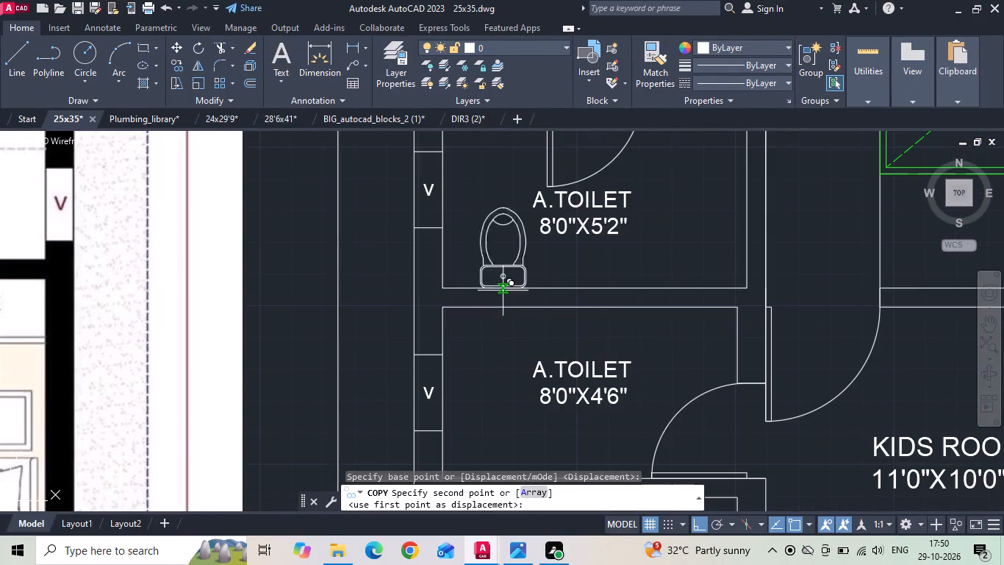
left_click(503, 291)
key("Escape")
Mirror the WC of the 8'0"X5'2" A.TOILET across the dividing wall into the 8'0"X4'6" A.TOILET, keeping the original.
left_click_drag(519, 260, 506, 254)
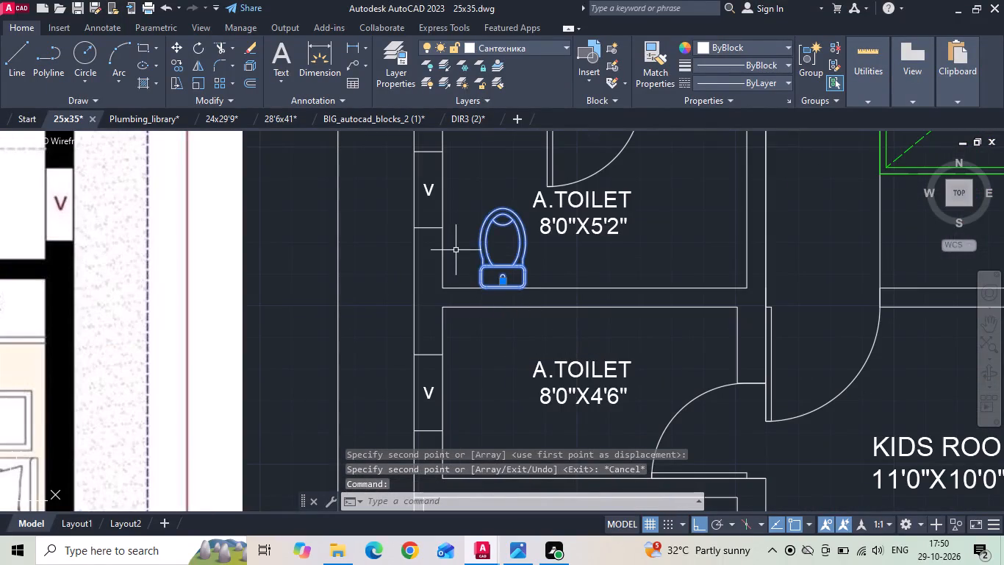
type("MI")
key("space")
scroll(542, 280, "up", 1)
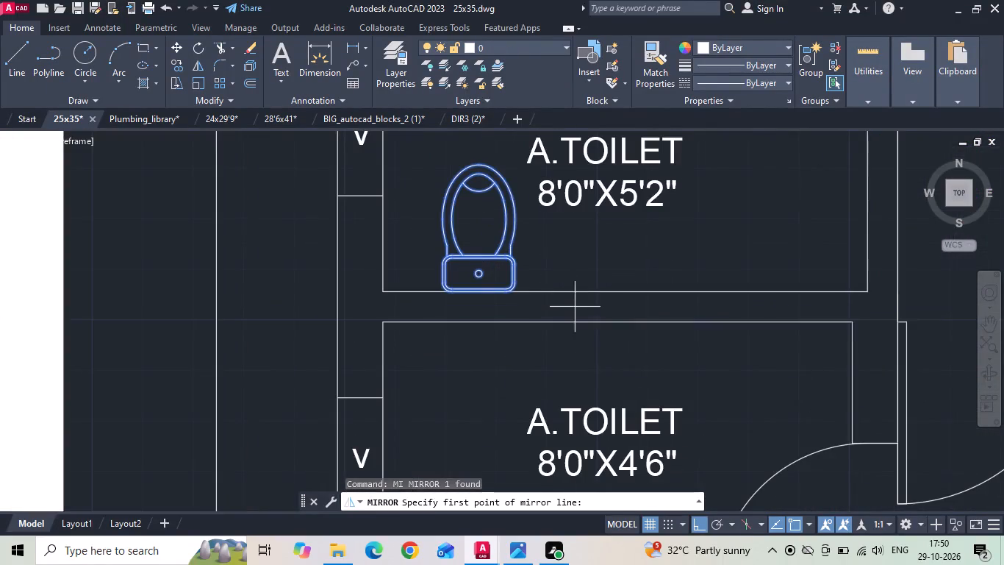
left_click(564, 311)
left_click(489, 309)
key("y")
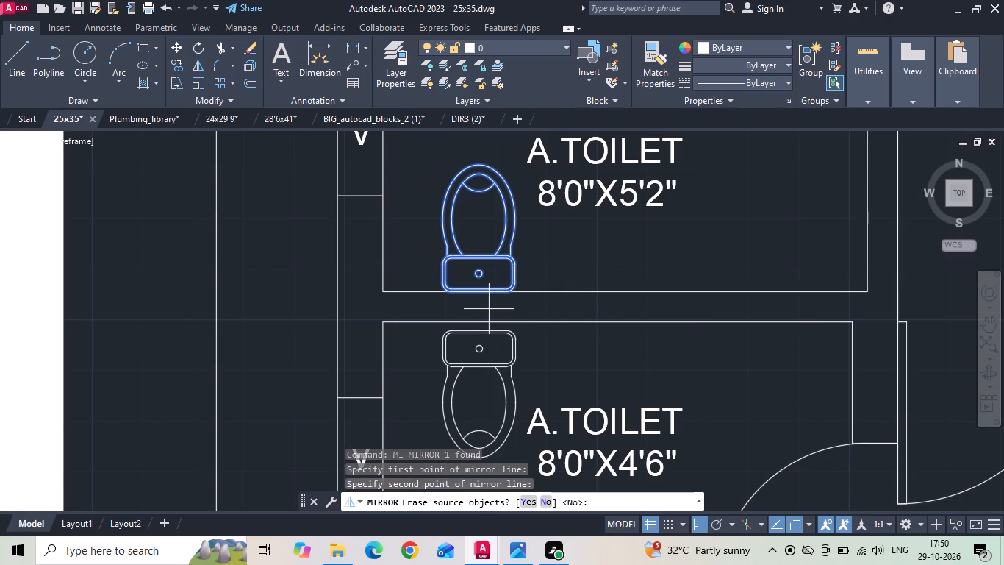
key("BackSpace")
type("N")
key("space")
Move the mirrored WC straight up so its tank sits against the upper wall of the 8'0"X4'6" A.TOILET.
left_click(473, 379)
left_click(428, 363)
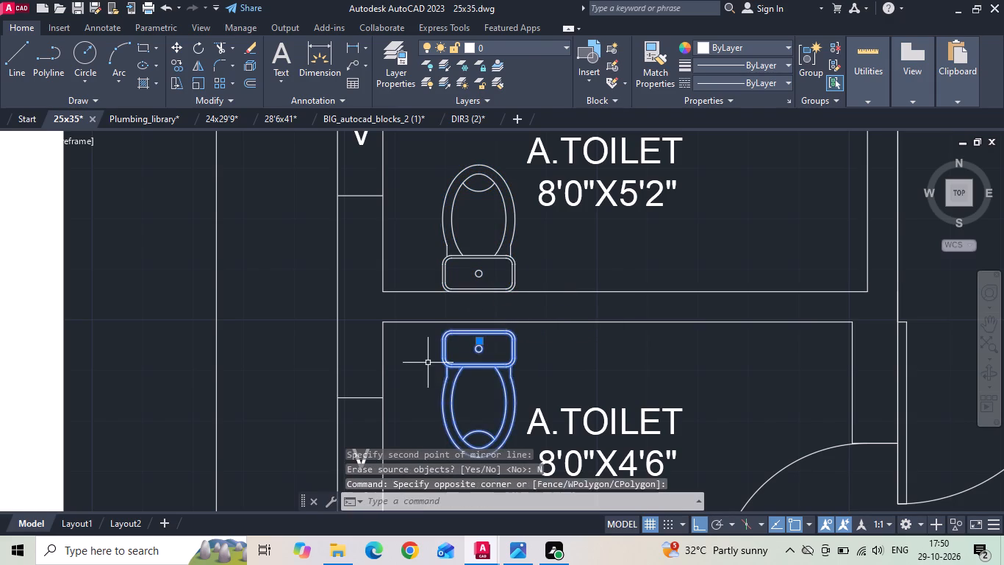
right_click(427, 363)
left_click(490, 267)
scroll(483, 319, "up", 2)
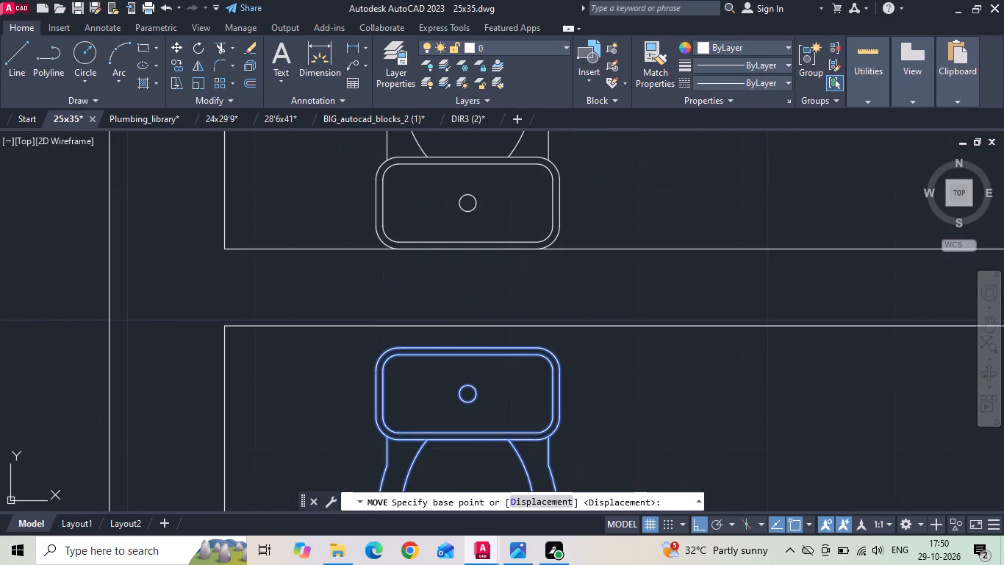
left_click(467, 344)
left_click(466, 323)
Copy the single-bowl kitchen sink from the 24x29'9 drawing and paste it into the 25x35 ground floor KITCHEN.
scroll(569, 274, "down", 3)
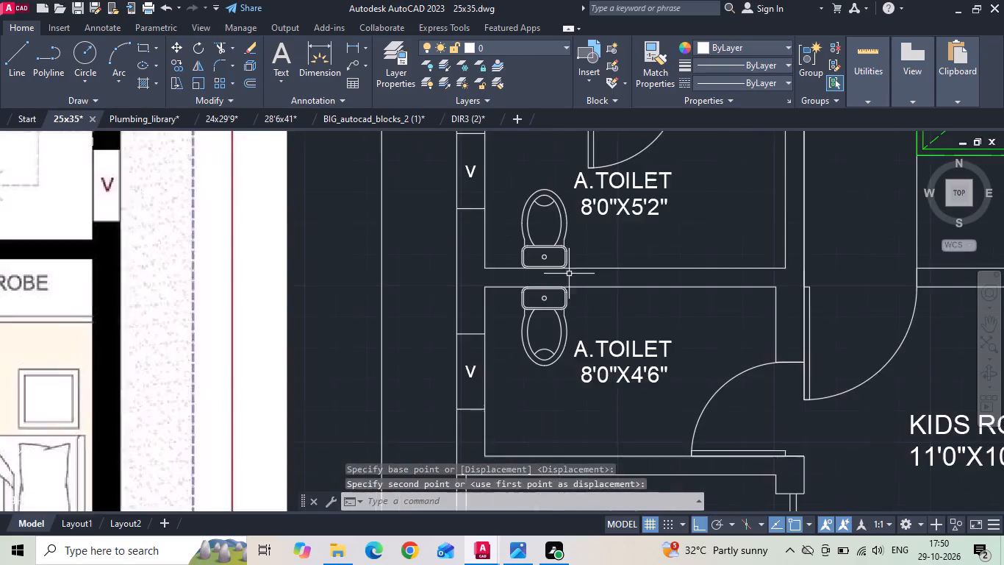
scroll(580, 273, "down", 2)
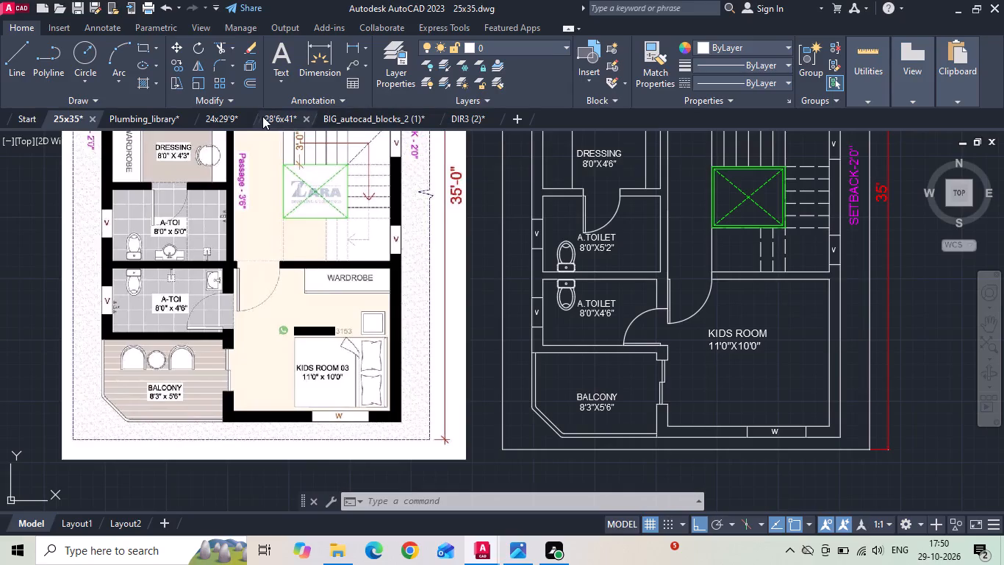
left_click(289, 117)
scroll(492, 249, "up", 2)
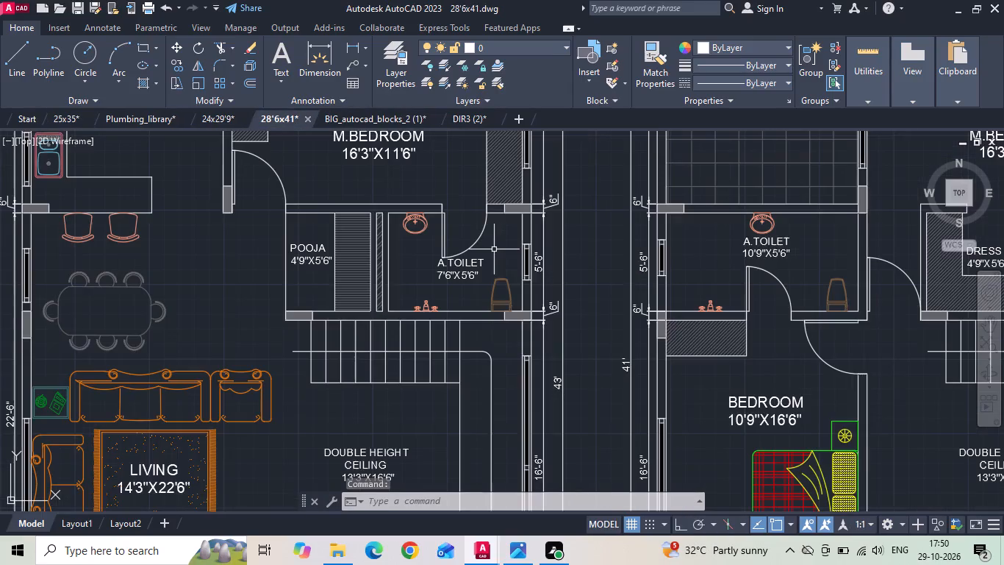
scroll(485, 271, "down", 1)
left_click(223, 123)
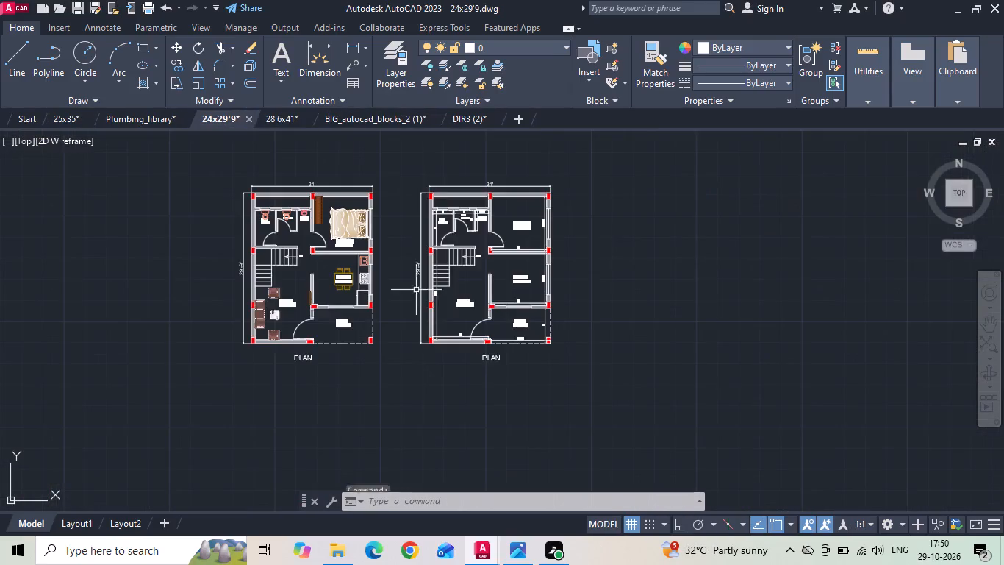
scroll(365, 269, "up", 3)
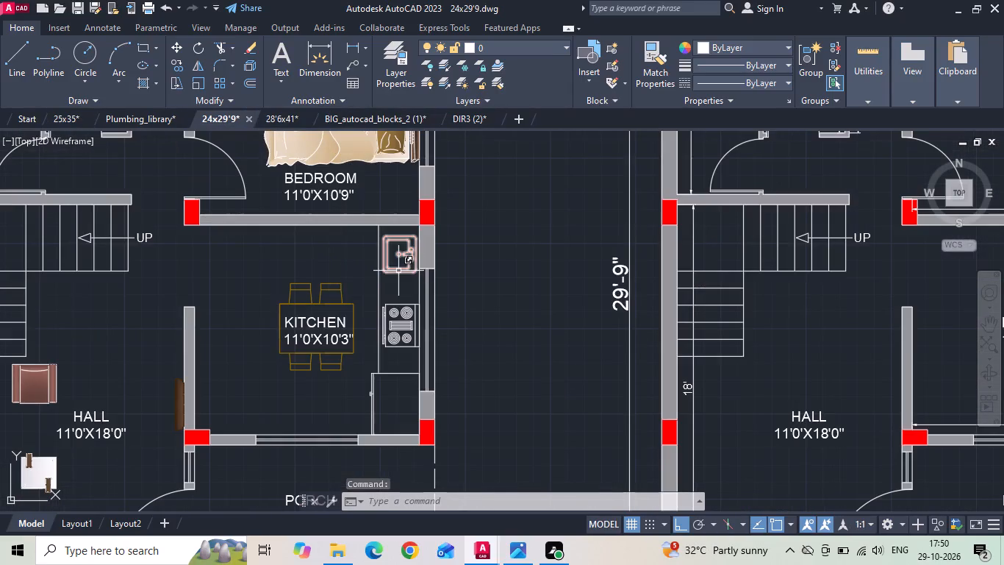
left_click(398, 271)
scroll(404, 319, "down", 1)
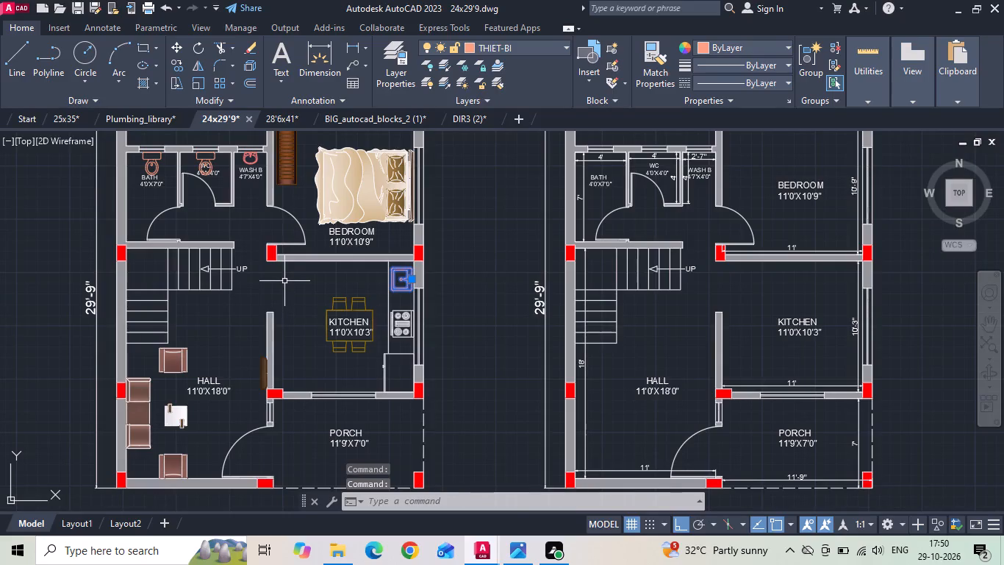
key("ctrl+c")
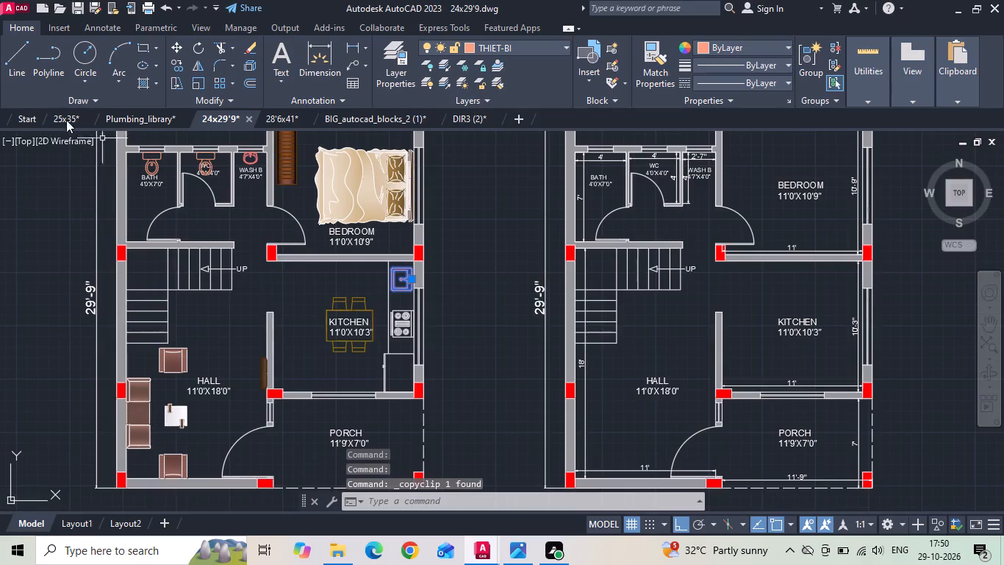
left_click(58, 116)
key("ctrl+v")
scroll(384, 307, "down", 2)
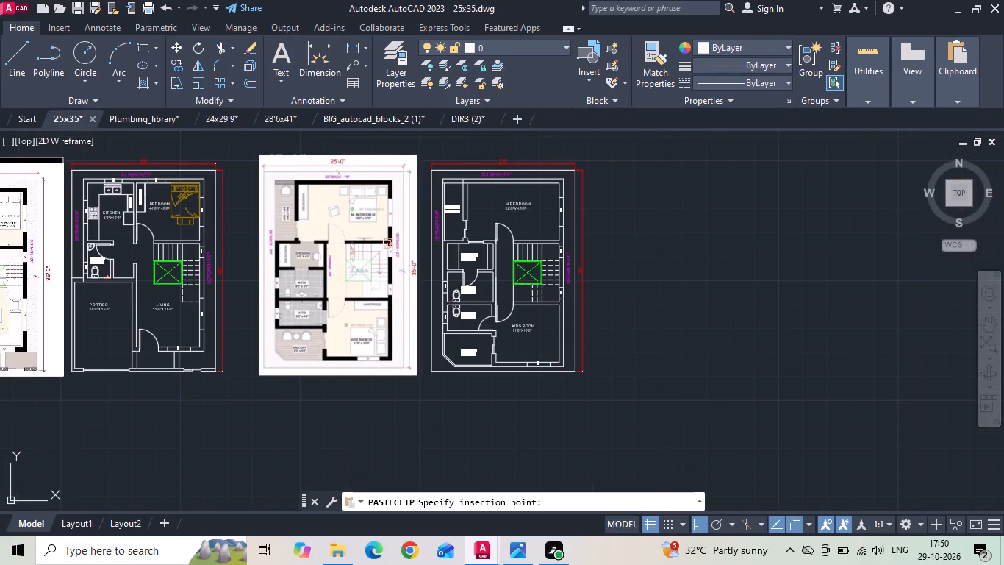
scroll(92, 208, "up", 2)
middle_click_drag(100, 207, 135, 344)
scroll(154, 338, "up", 3)
left_click(188, 352)
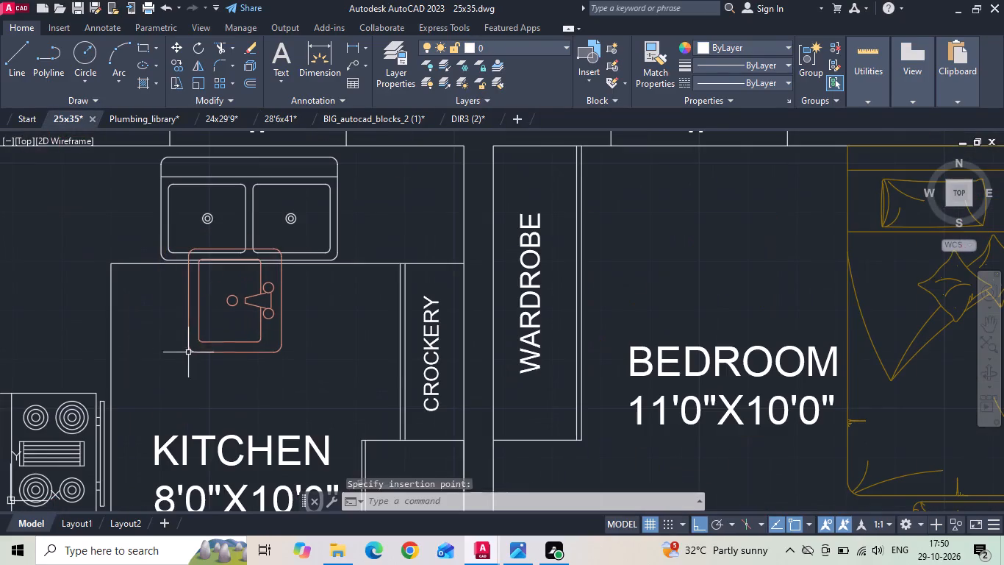
key("Escape")
Delete the double-bowl sink from the ground floor kitchen counter.
left_click_drag(367, 214, 328, 210)
left_click(268, 207)
key("Delete")
Rotate the pasted single-bowl sink 90° so its tap faces the kitchen's upper wall.
left_click_drag(270, 293, 259, 299)
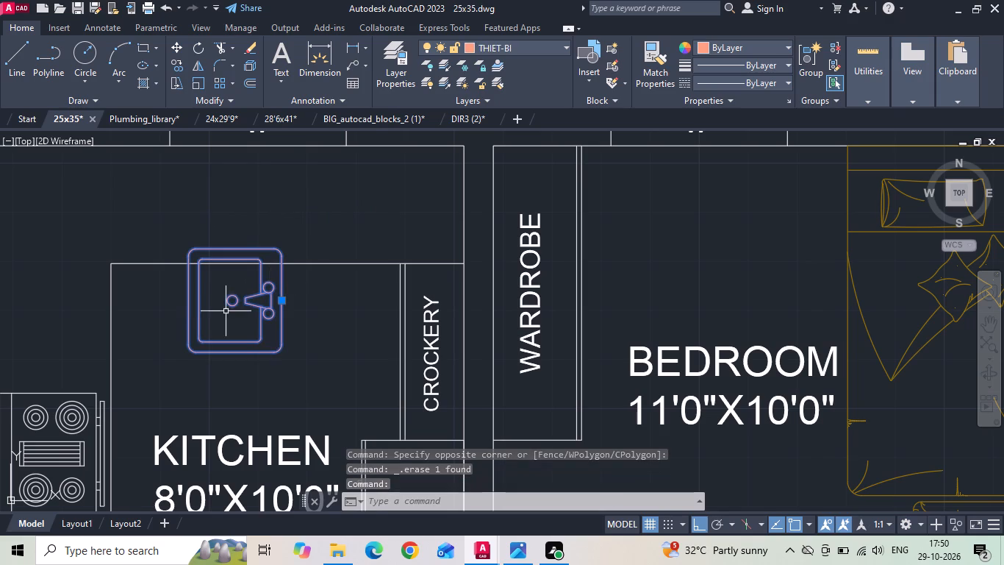
right_click(212, 317)
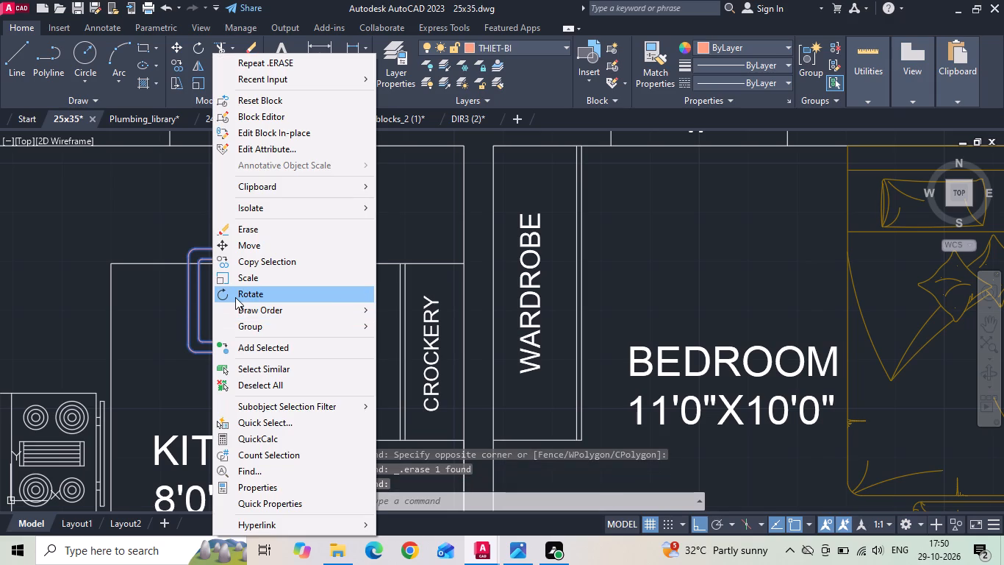
double_click(235, 297)
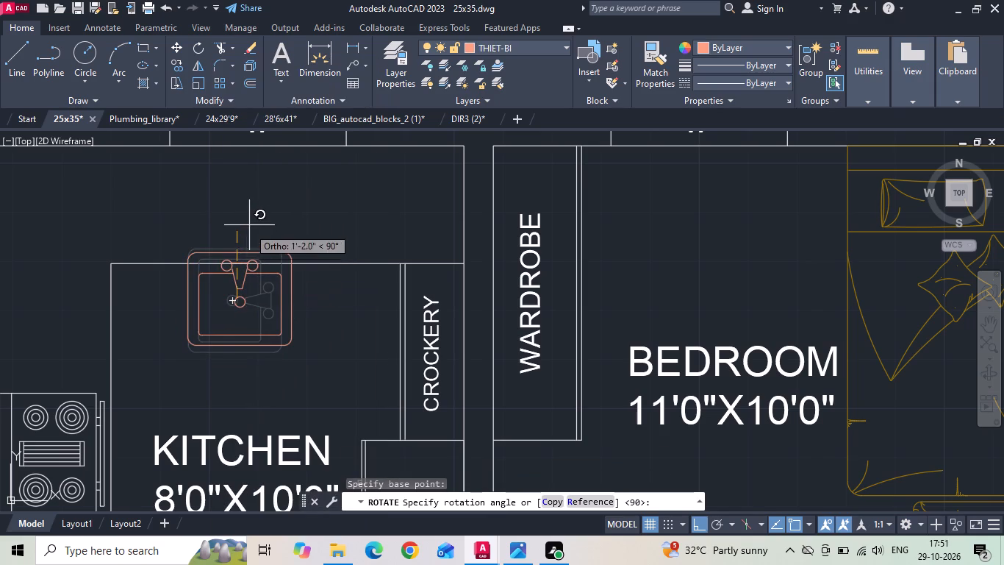
left_click(249, 196)
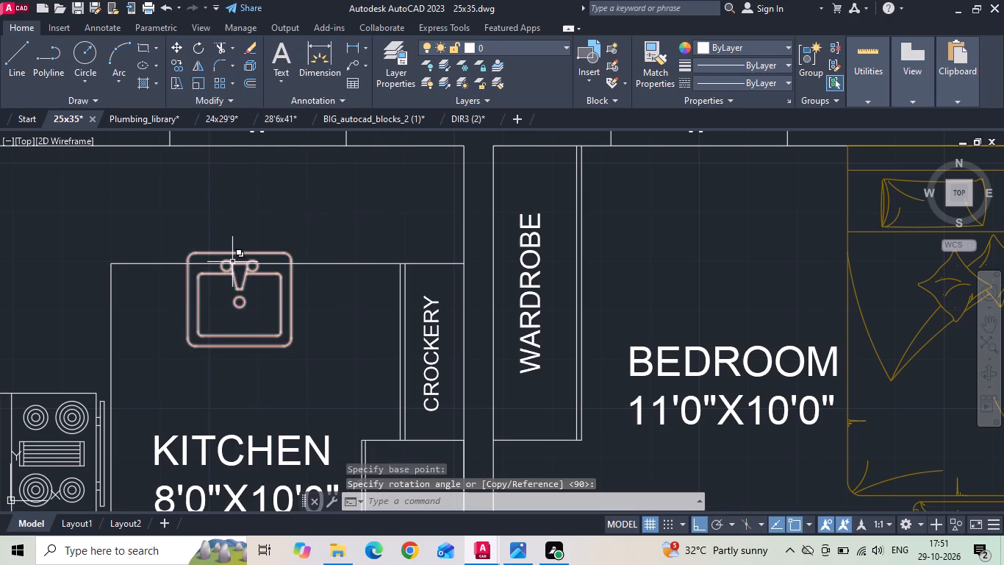
Move the sink straight up onto the counter below the kitchen's upper window.
left_click(232, 259)
left_click(231, 245)
right_click(230, 244)
left_click(284, 249)
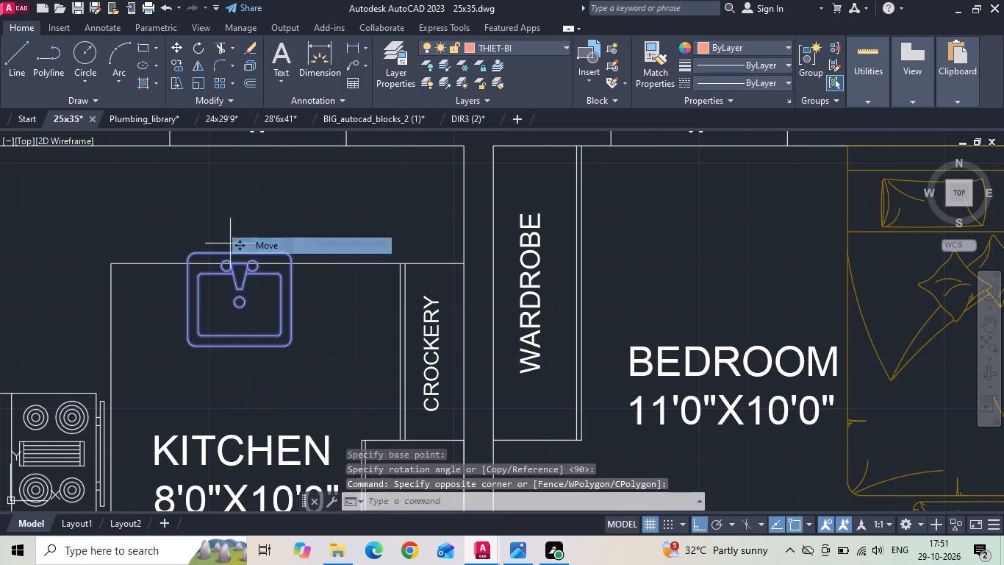
left_click(228, 386)
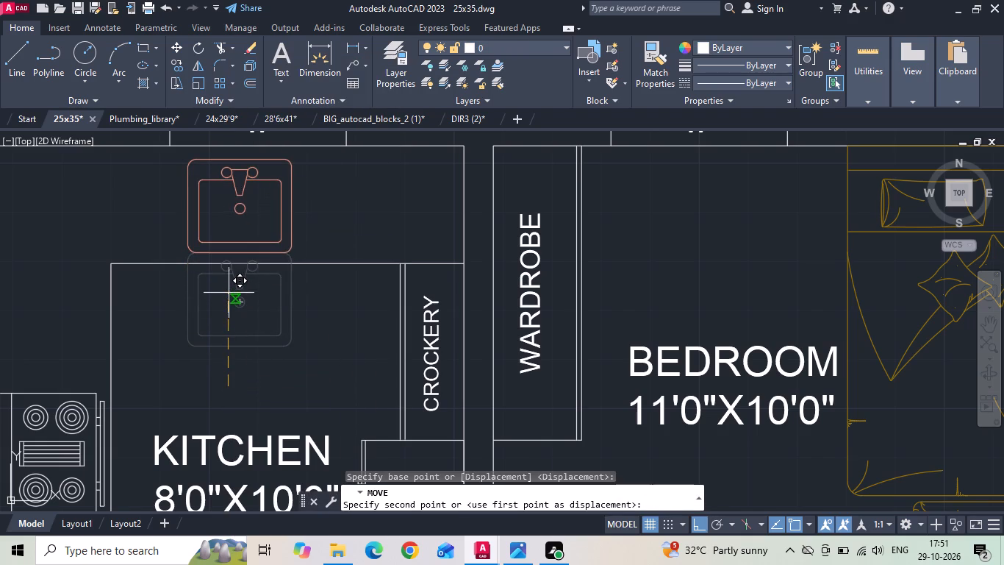
left_click(229, 291)
Copy the round-bowl washbasin and the wide counter washbasin from Plumbing_library and paste them beside the 25x35 plans.
scroll(215, 279, "down", 2)
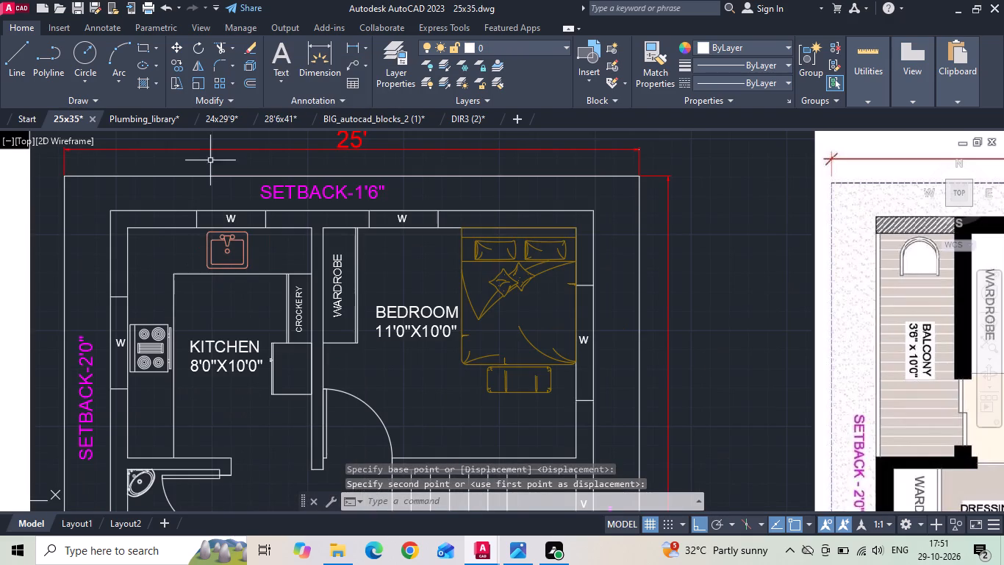
left_click(137, 120)
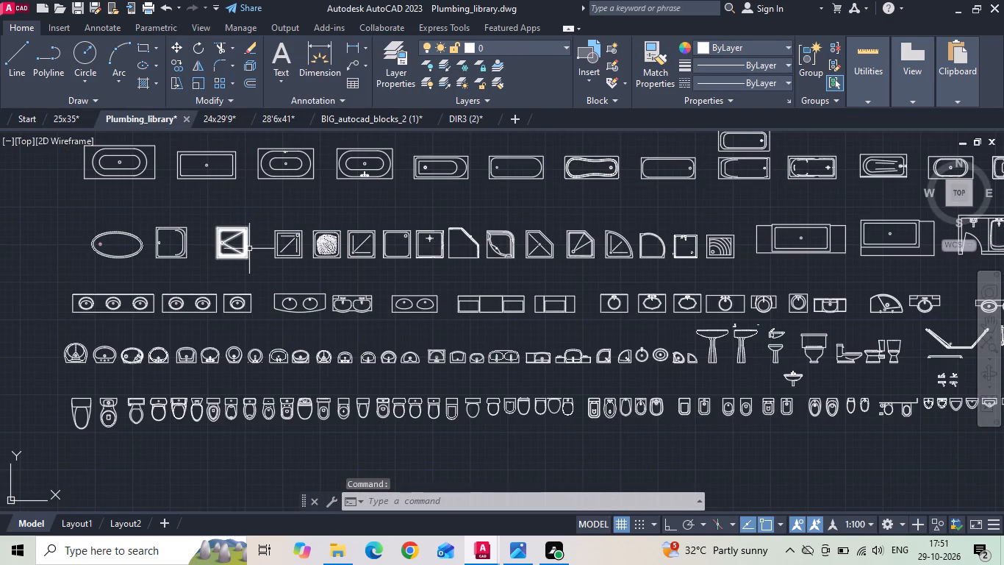
middle_click_drag(470, 311, 409, 314)
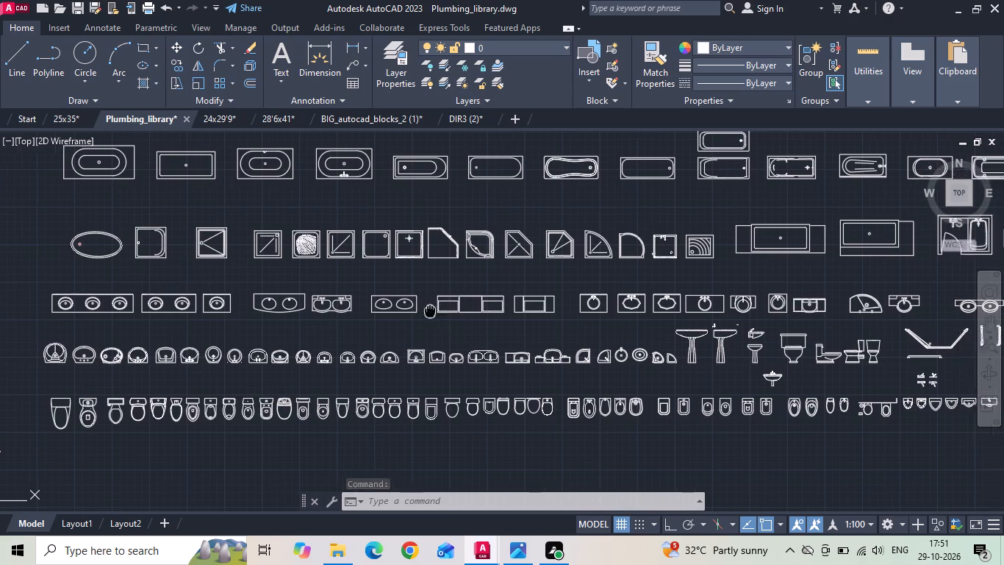
middle_click_drag(409, 314, 284, 344)
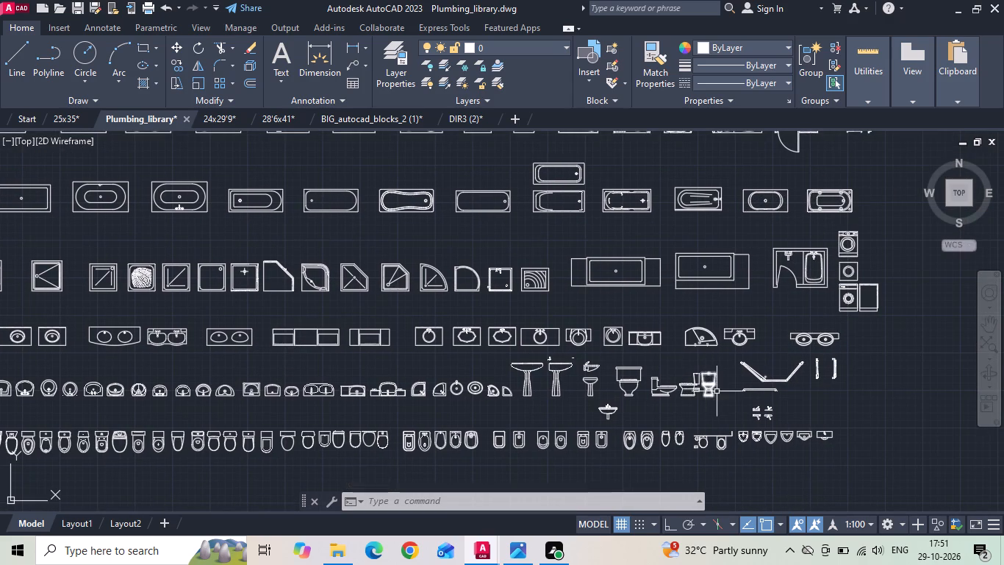
scroll(614, 352, "up", 2)
left_click(548, 308)
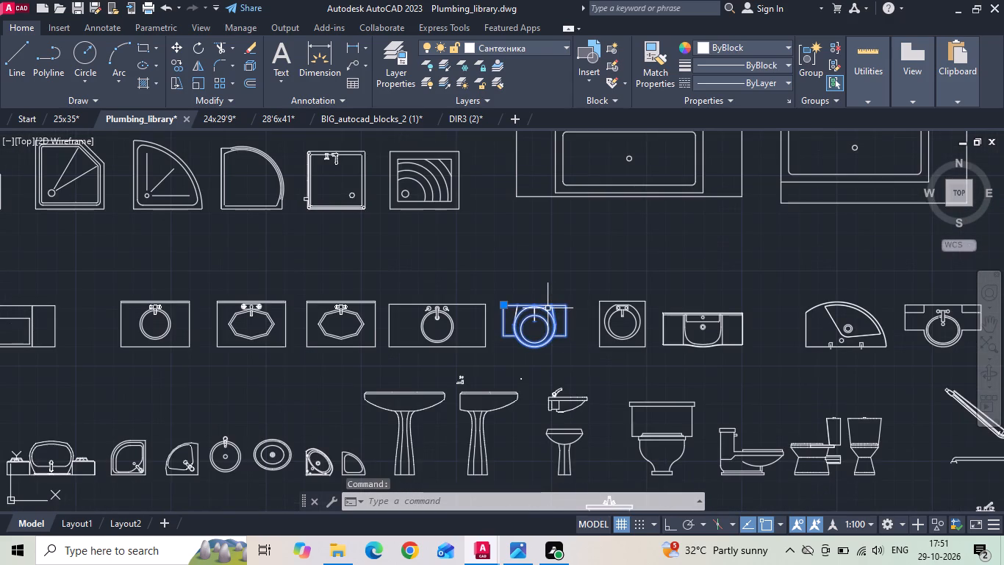
left_click_drag(698, 302, 684, 326)
left_click(680, 331)
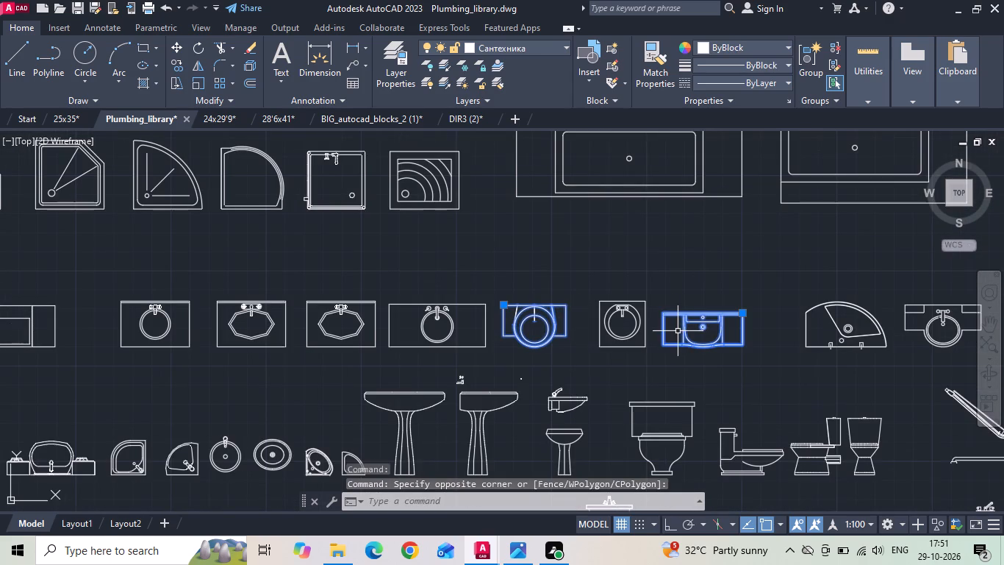
key("ctrl+c")
left_click(56, 118)
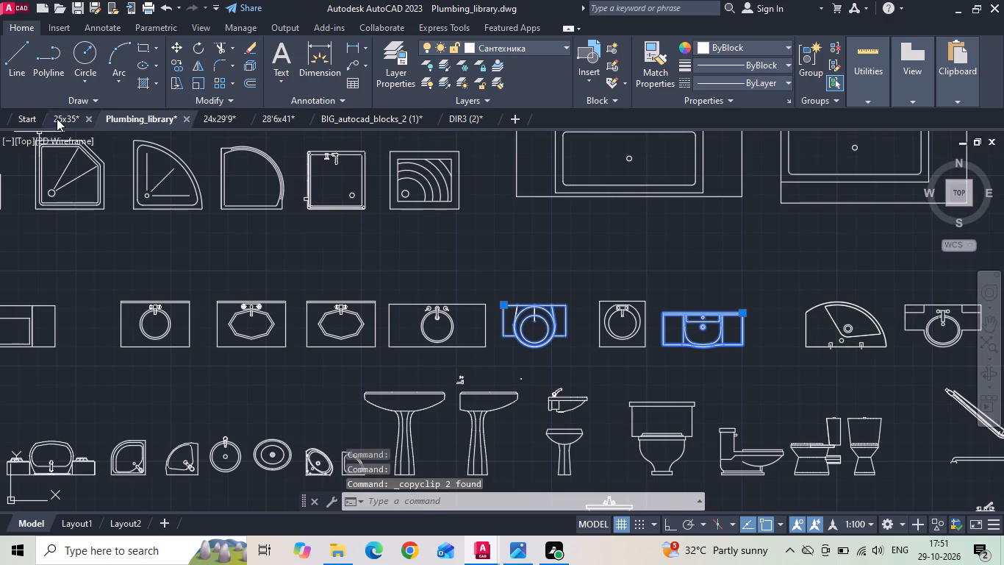
key("ctrl+v")
scroll(169, 260, "down", 5)
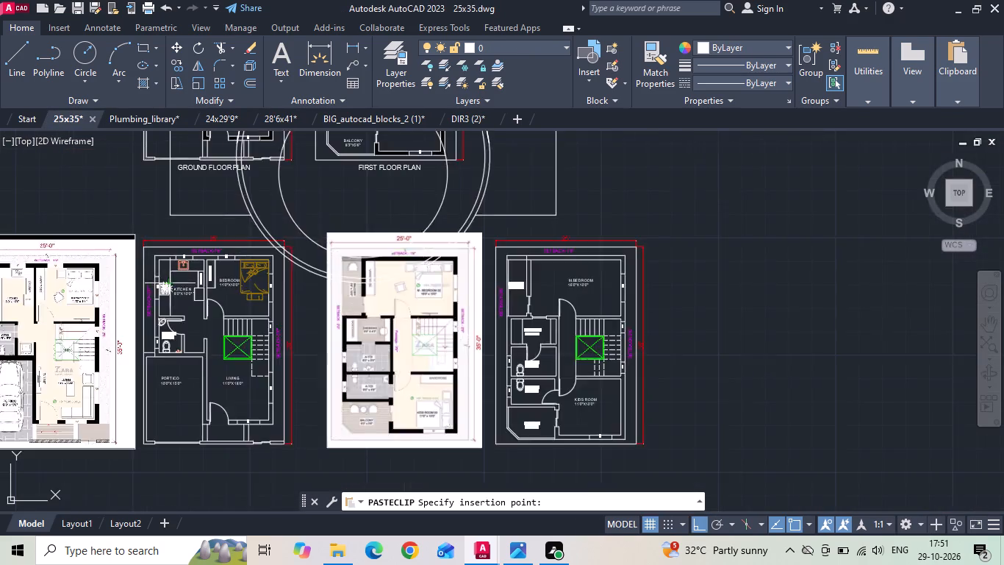
left_click(390, 306)
Scale both pasted washbasins down together to suit the size of the floor plans.
left_click_drag(784, 299, 770, 290)
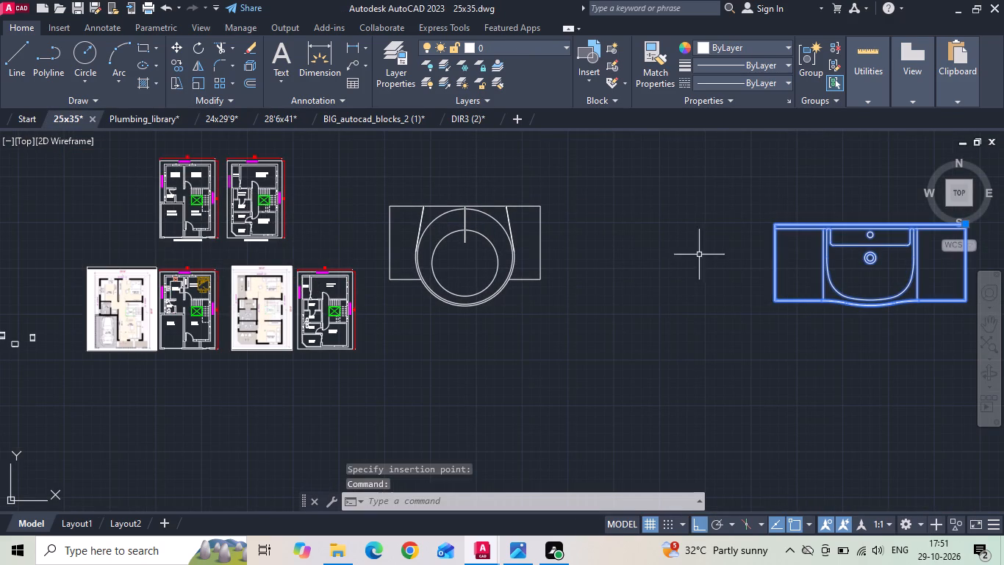
left_click_drag(612, 188, 508, 243)
left_click(489, 255)
right_click(488, 255)
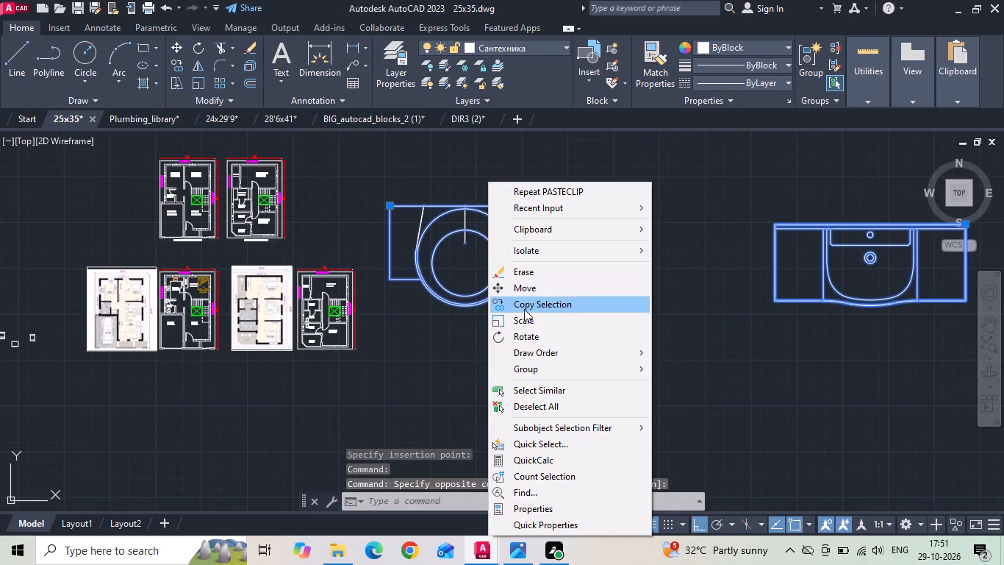
left_click(526, 317)
left_click(473, 249)
left_click(471, 268)
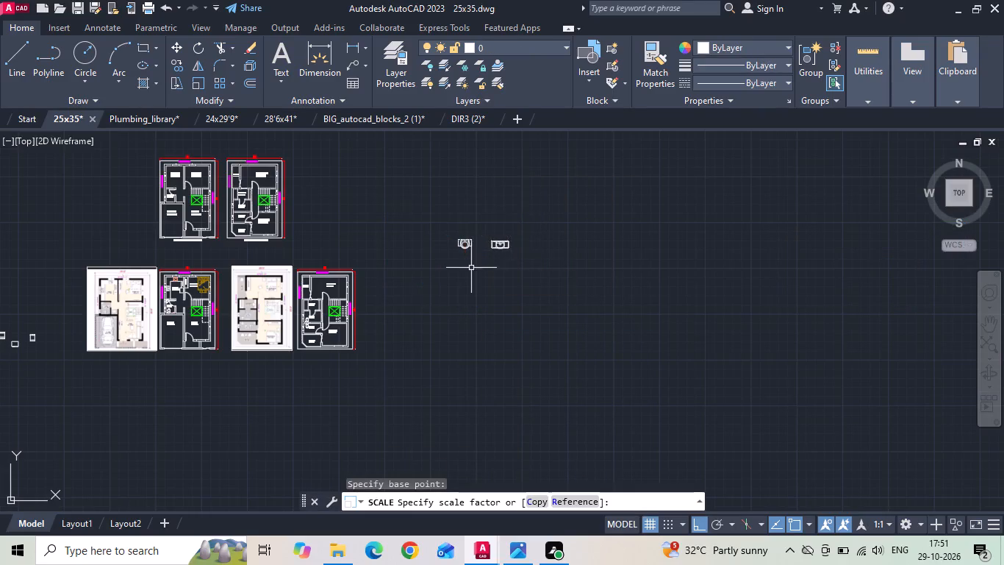
Move both washbasins, with Ortho off, to just outside the first floor plan beside its 35' dimension.
left_click_drag(532, 221, 507, 239)
left_click(462, 253)
right_click(461, 254)
left_click(490, 288)
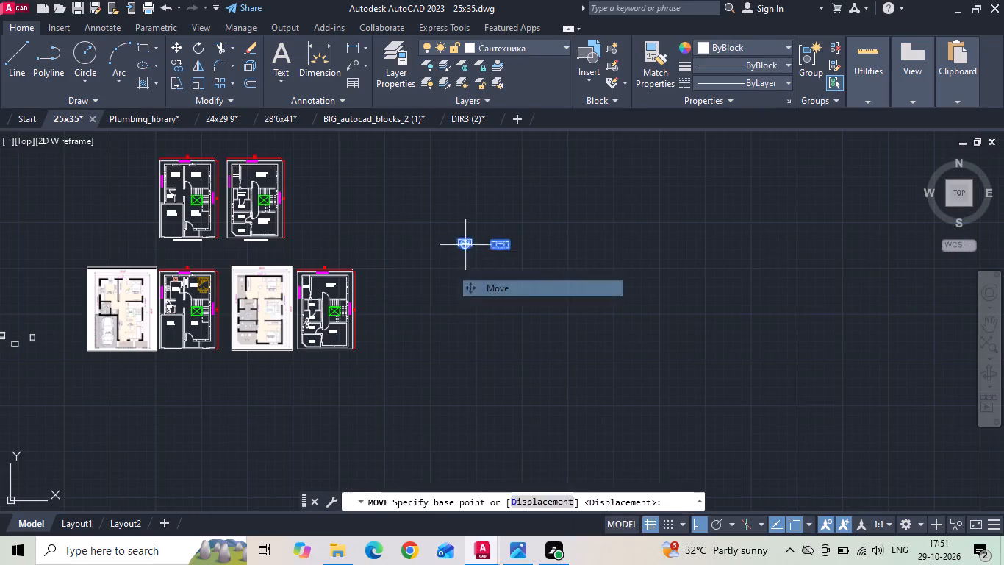
left_click_drag(465, 245, 453, 268)
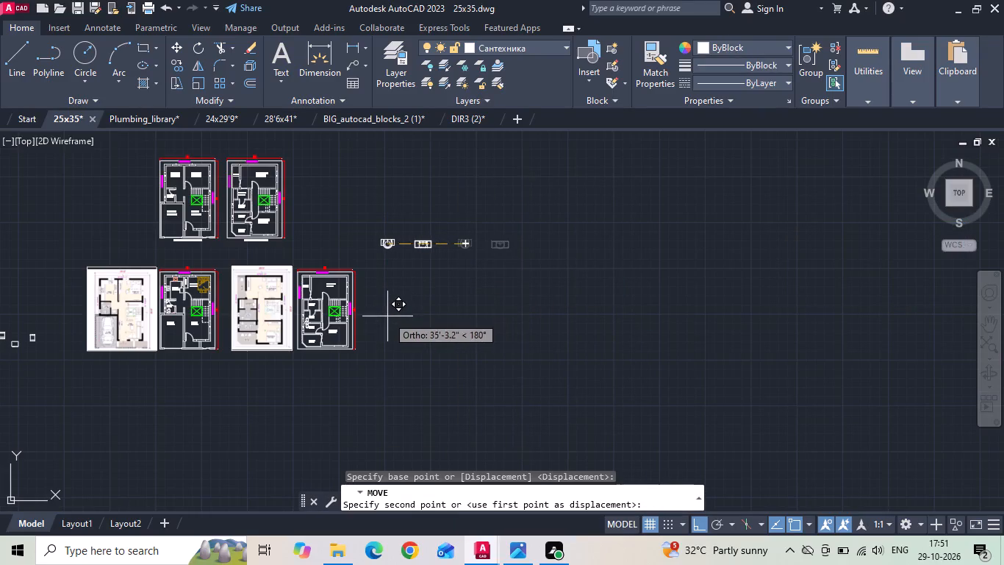
key("F8")
scroll(395, 313, "up", 2)
left_click(326, 317)
scroll(0, 332, "up", 3)
scroll(76, 285, "down", 1)
middle_click_drag(568, 281, 337, 277)
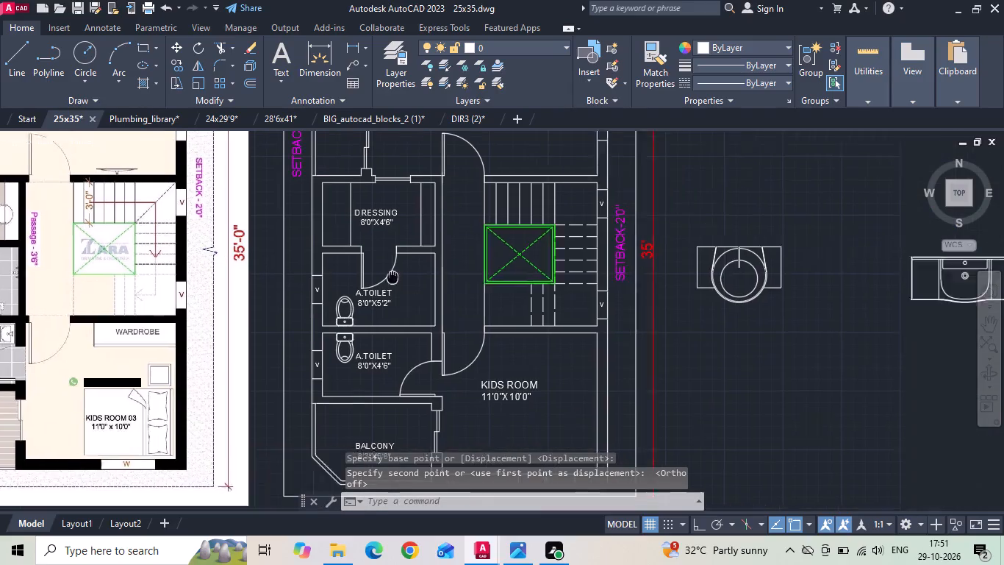
Copy the counter washbasin with the protruding round bowl from Plumbing_library and paste it beside the 25x35 first floor plan.
middle_click_drag(337, 277, 318, 277)
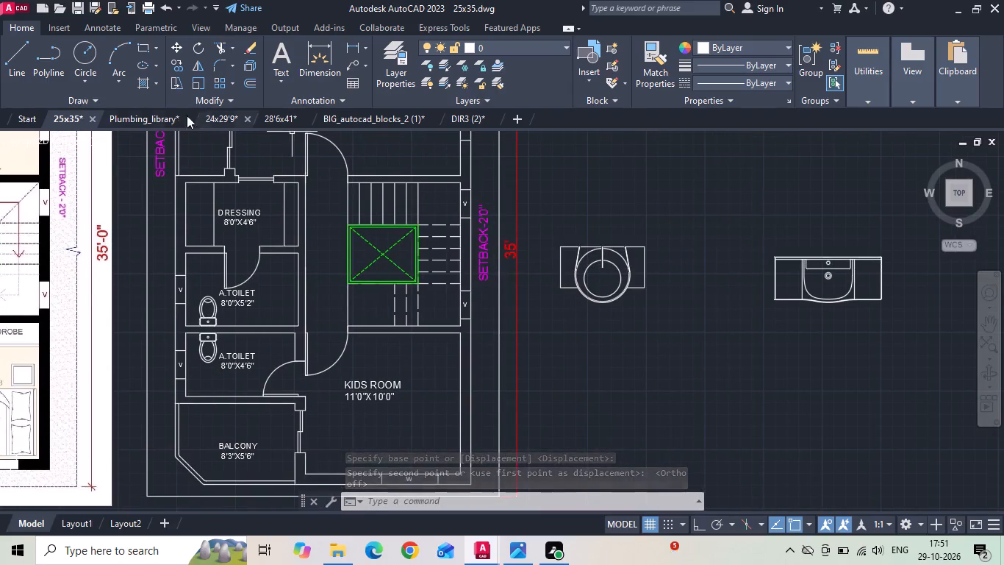
left_click(159, 118)
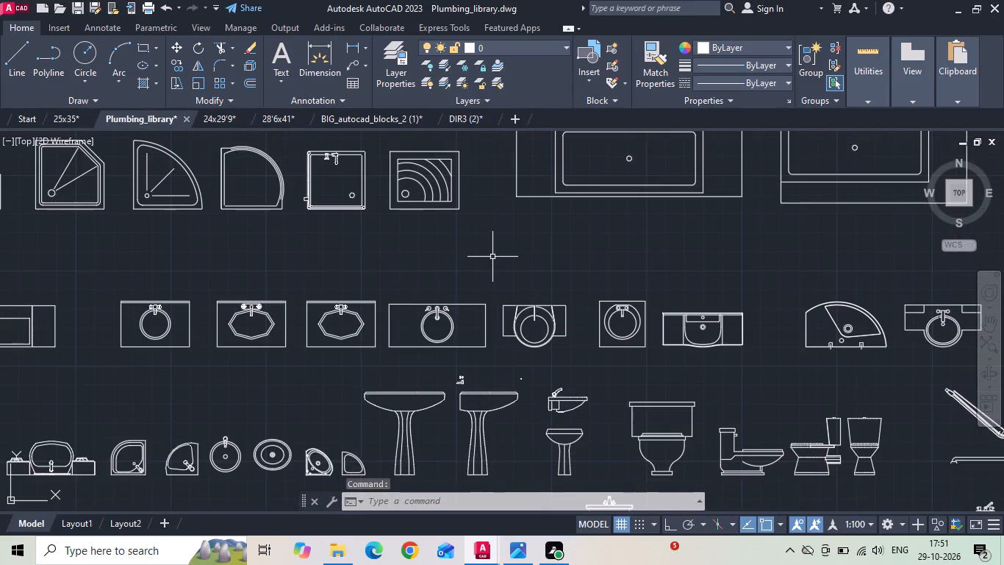
scroll(488, 287, "down", 1)
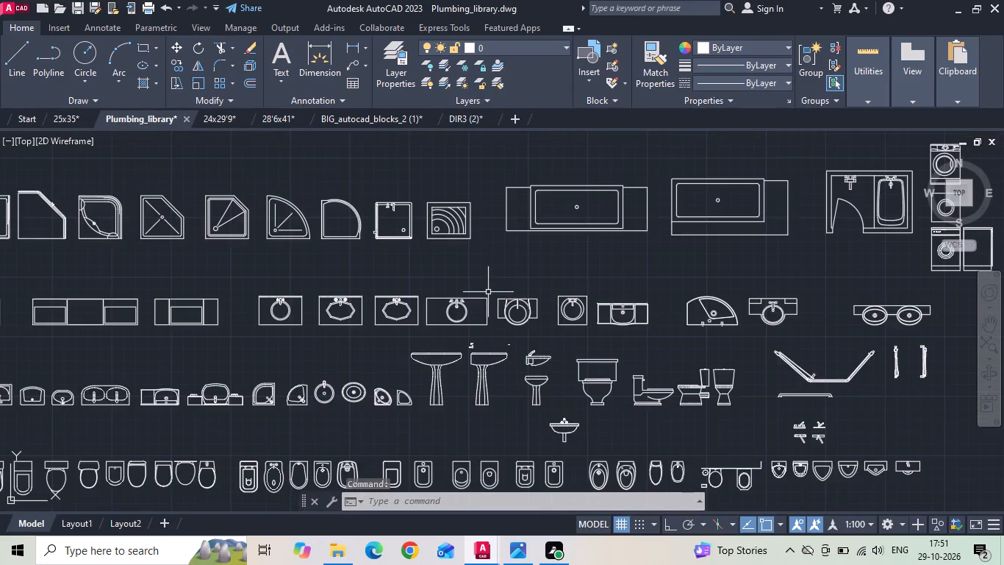
left_click(797, 317)
left_click(781, 288)
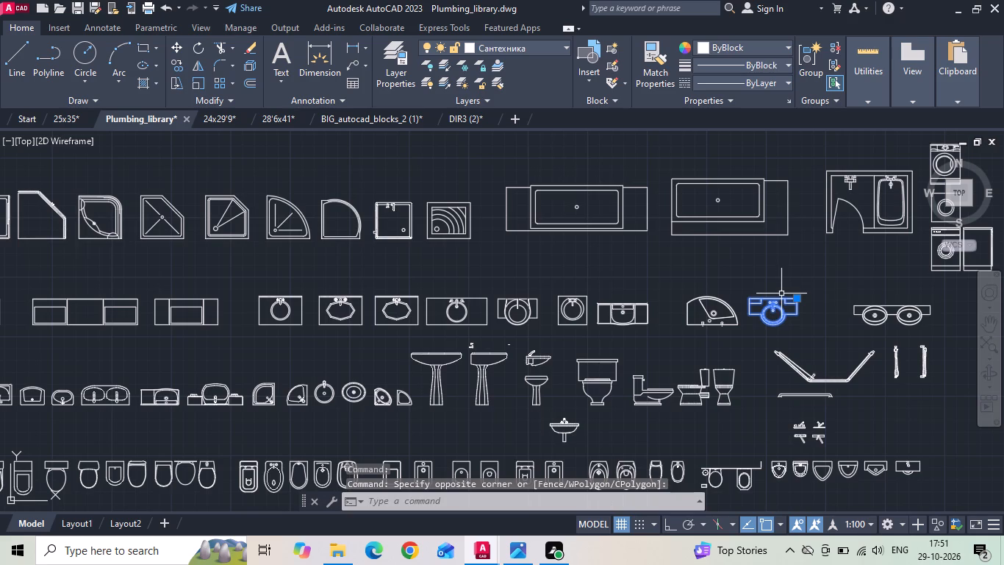
key("ctrl+c")
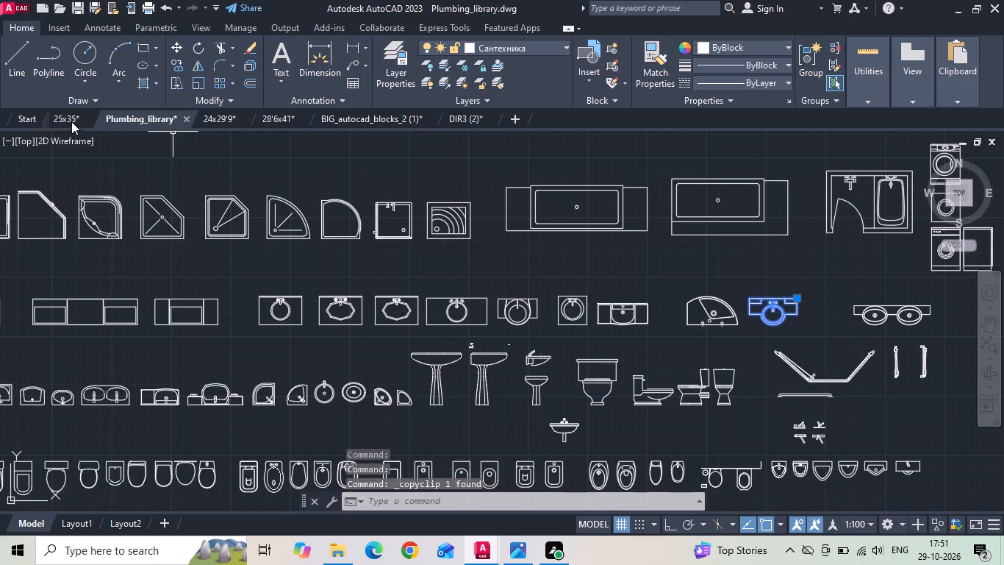
left_click(68, 119)
key("ctrl+v")
scroll(350, 310, "down", 2)
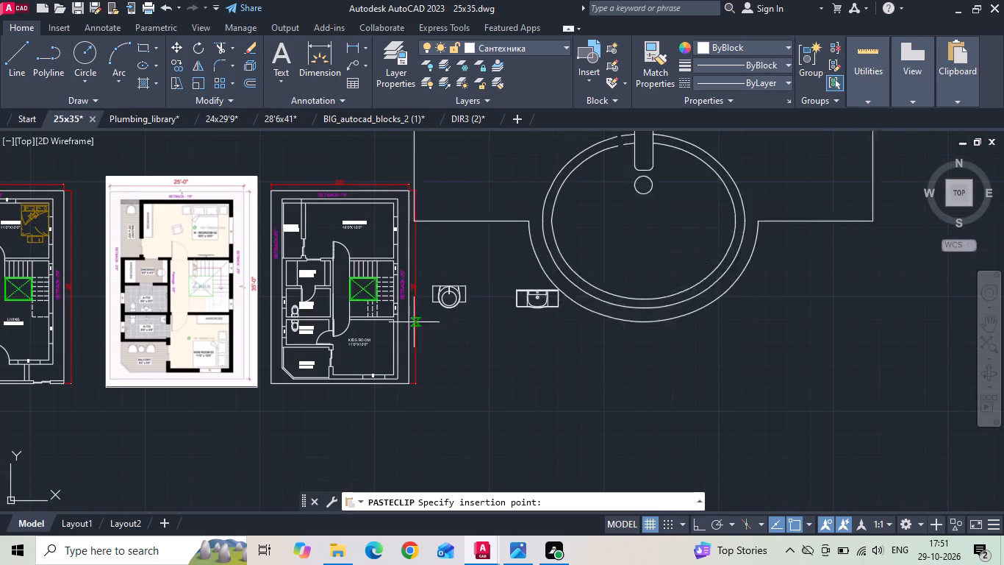
left_click(506, 344)
Delete the two previously placed washbasins beside the first floor plan's 35' dimension.
left_click(536, 291)
left_click(467, 293)
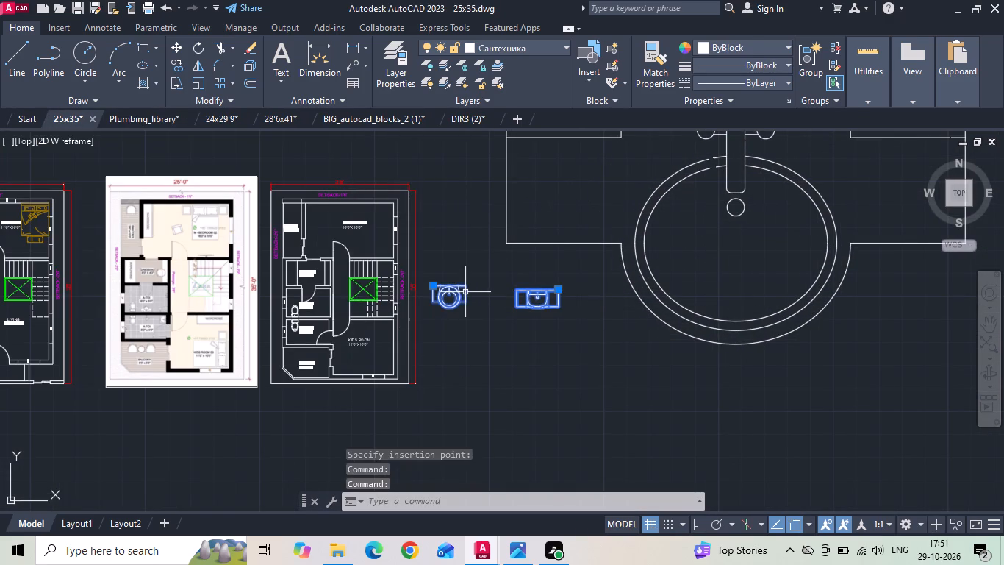
key("Delete")
Scale the newly pasted counter washbasin down from its lower corner to suit the size of the floor plan.
left_click(501, 244)
left_click(498, 211)
left_click_drag(531, 218, 495, 280)
left_click(487, 288)
right_click(487, 282)
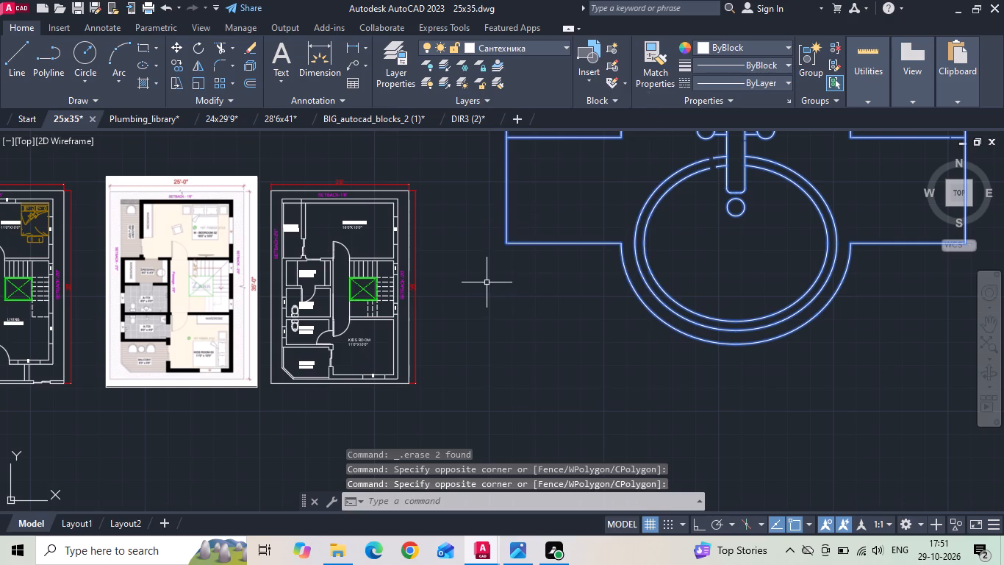
left_click(512, 301)
left_click_drag(508, 243, 506, 254)
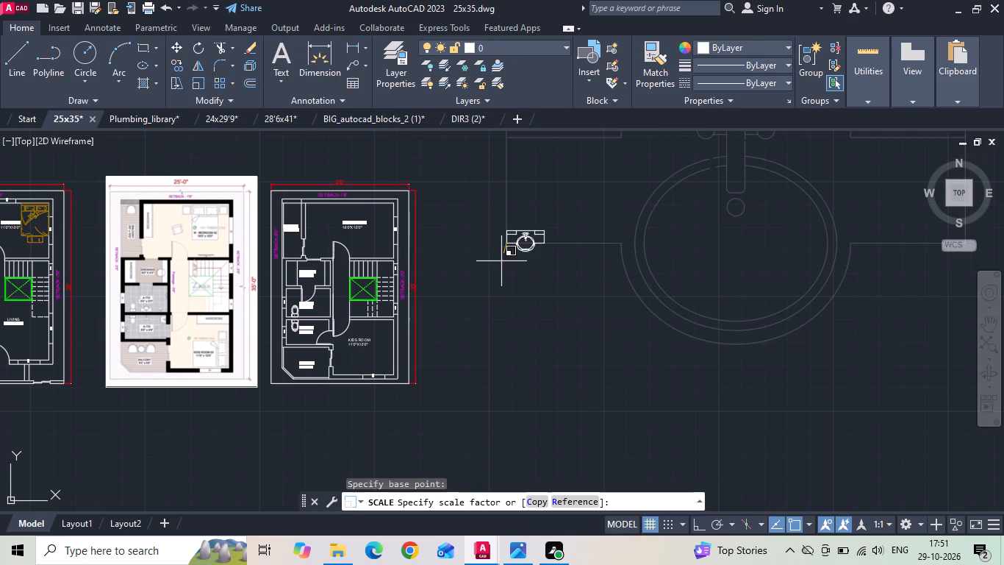
left_click(506, 250)
left_click(514, 238)
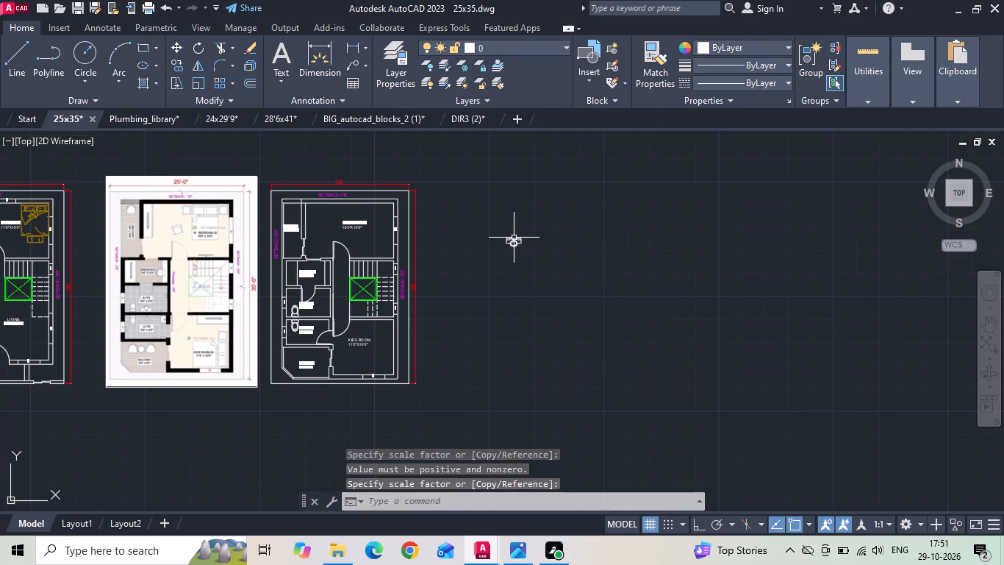
Move the scaled washbasin into the 8'0"X5'2" A.TOILET of the first floor plan, beside its WC.
left_click(515, 238)
right_click(515, 238)
left_click(531, 264)
left_click(517, 245)
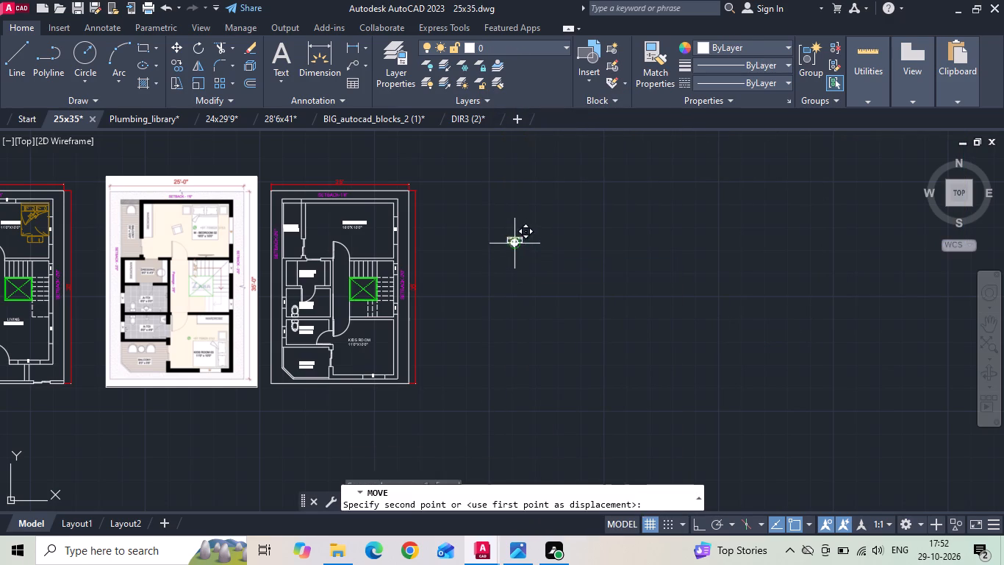
scroll(327, 297, "up", 2)
scroll(279, 333, "up", 4)
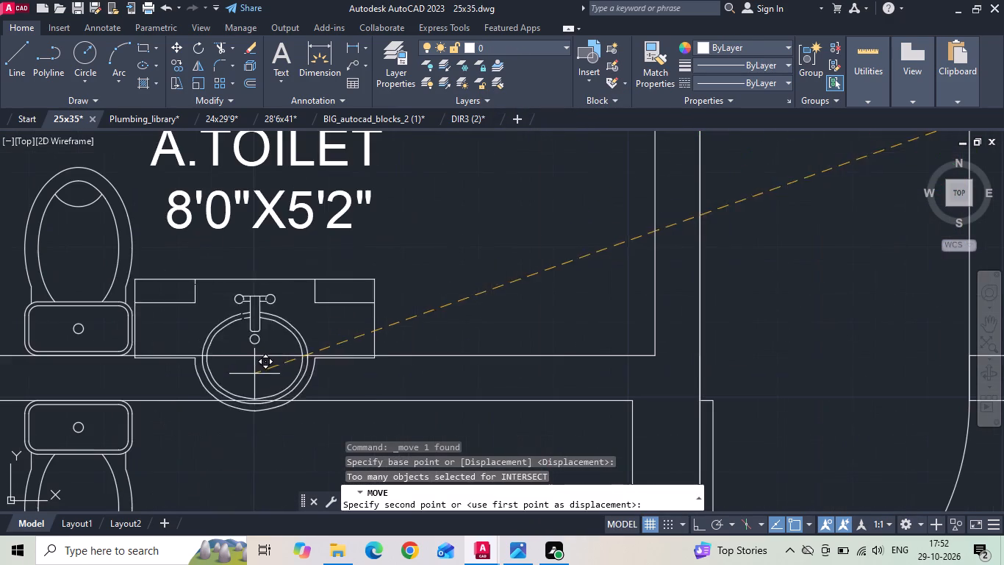
left_click(339, 360)
key("Escape")
Rotate the washbasin 180° with Ortho on so that its bowl faces up into the 8'0"X5'2" A.TOILET.
left_click_drag(490, 296, 456, 302)
left_click(408, 302)
right_click(404, 298)
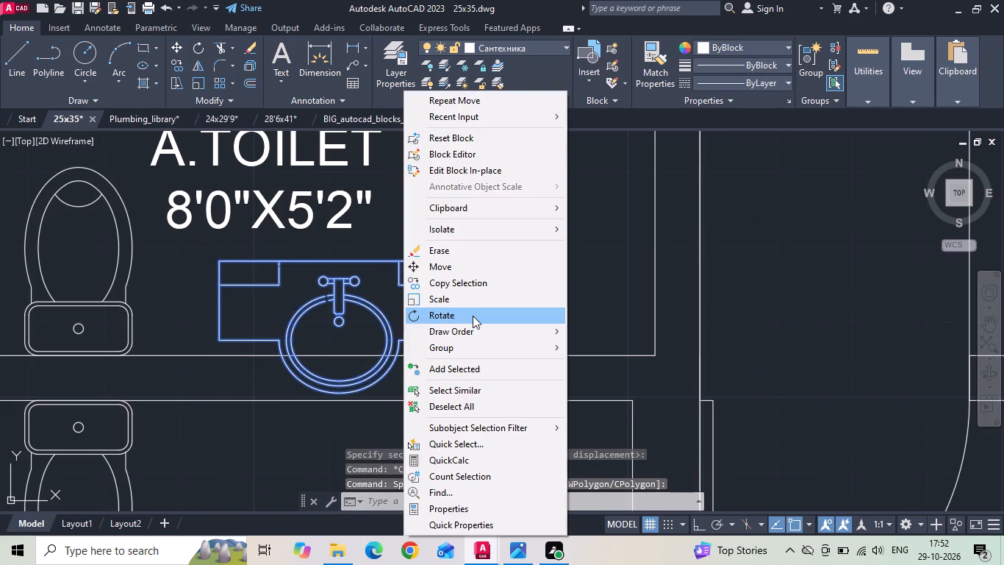
left_click(473, 316)
left_click_drag(480, 291, 478, 304)
key("F8")
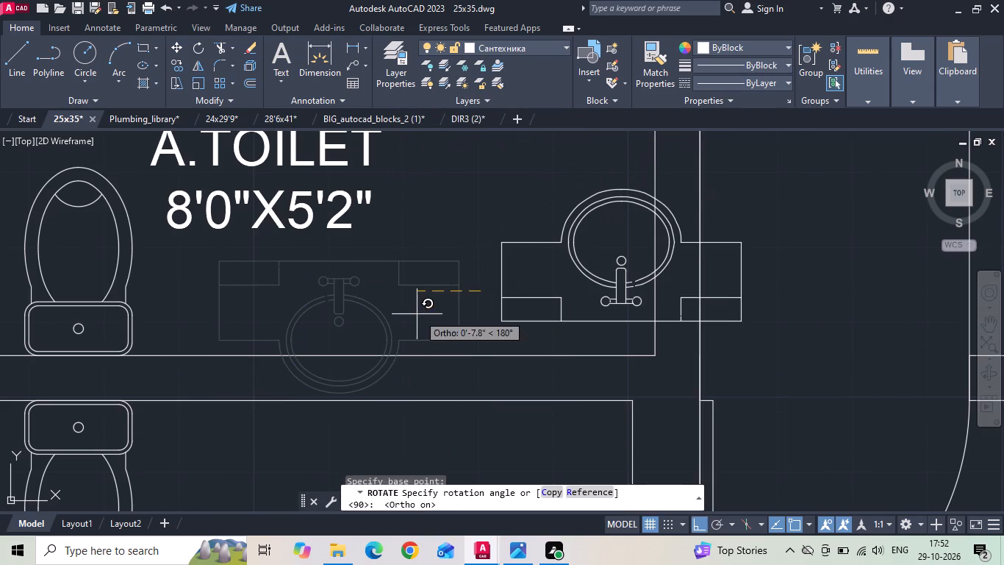
left_click(401, 314)
Move the washbasin by its back edge midpoint onto the lower wall of the 8'0"X5'2" A.TOILET, next to the WC.
left_click(520, 300)
left_click(456, 260)
right_click(456, 259)
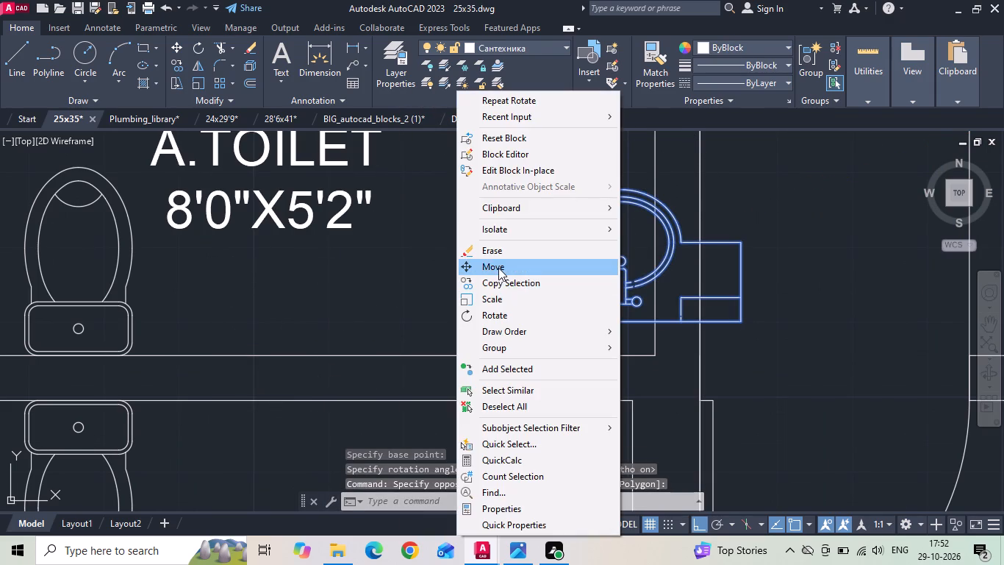
left_click(498, 267)
left_click(618, 324)
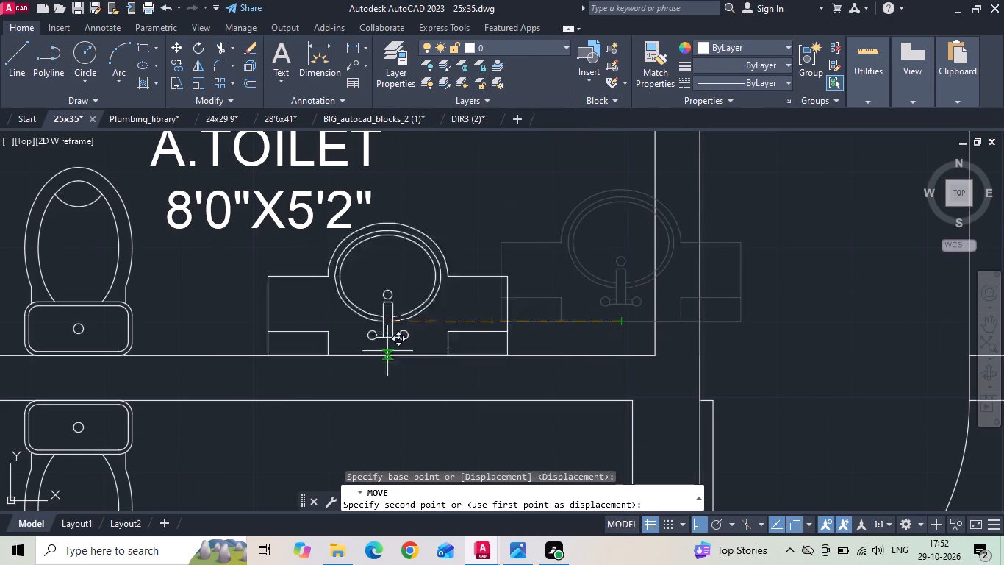
left_click(326, 355)
scroll(523, 337, "down", 3)
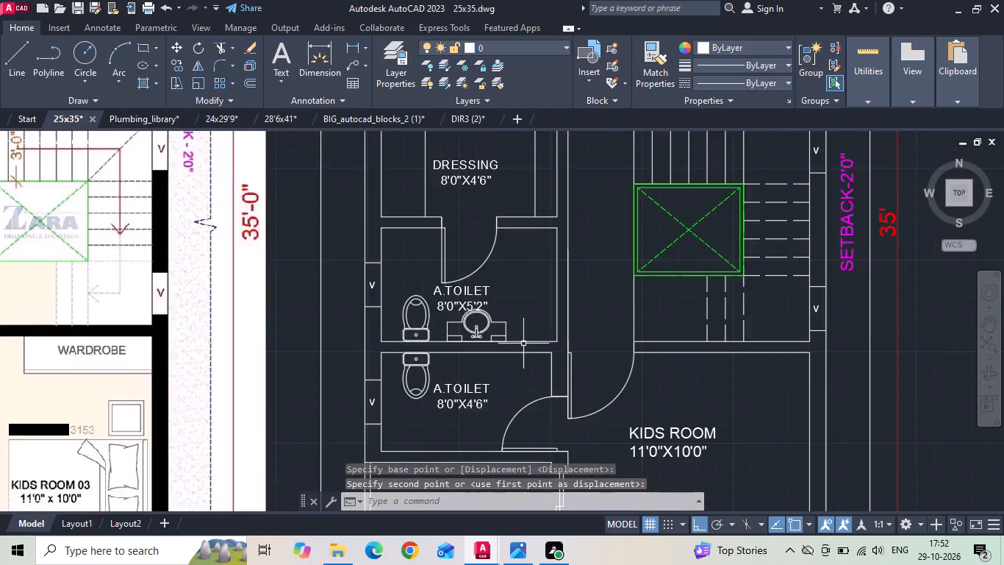
scroll(506, 351, "down", 1)
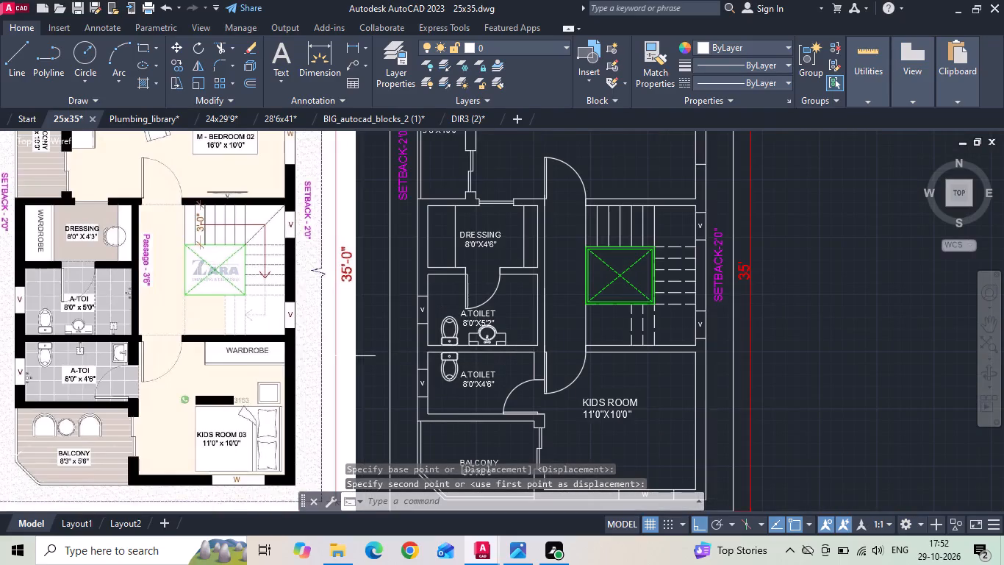
Scale the toilet washbasin down slightly about the midpoint of its back edge on the wall.
scroll(484, 351, "up", 3)
left_click(494, 319)
right_click(494, 319)
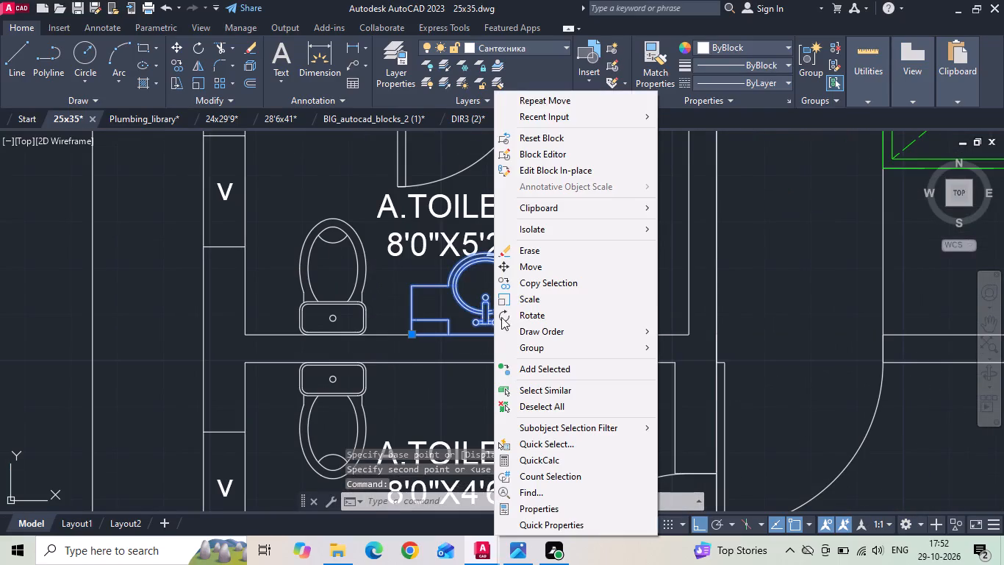
left_click(533, 300)
left_click(485, 338)
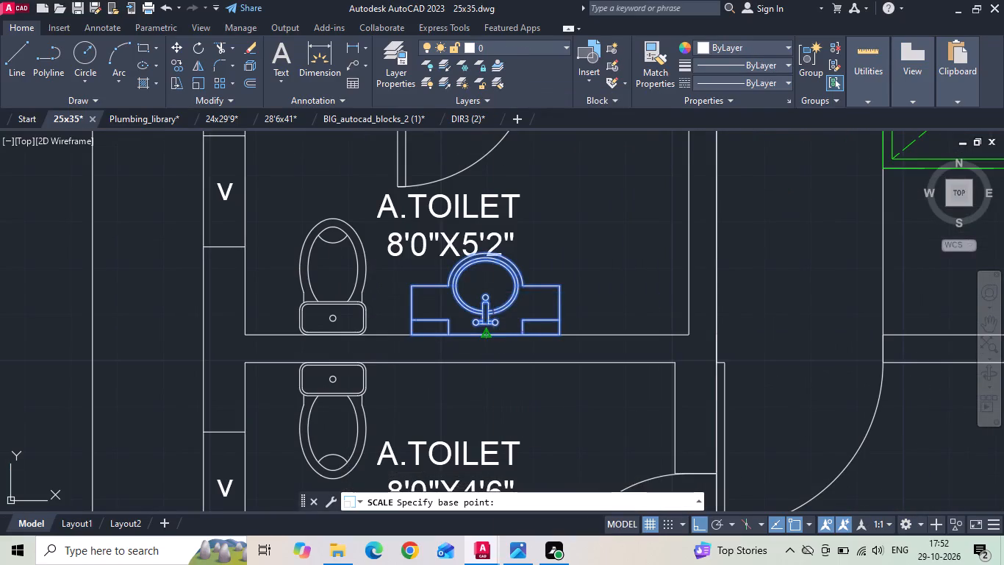
scroll(522, 296, "up", 2)
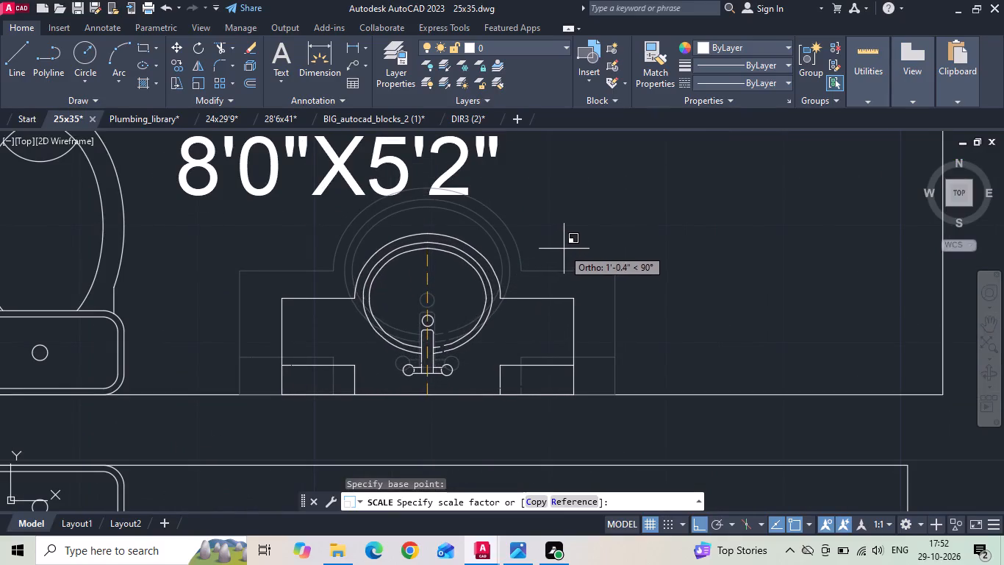
left_click(573, 241)
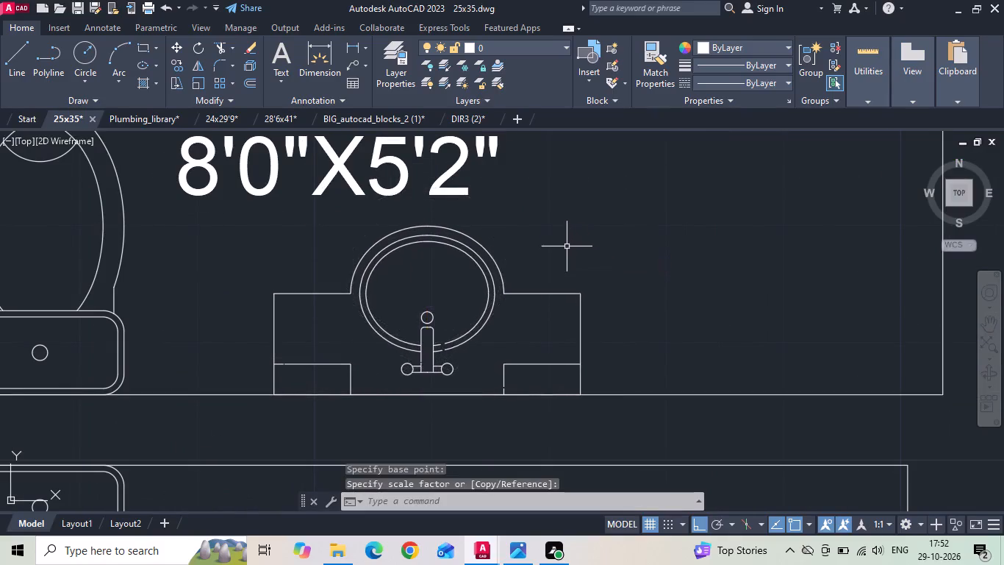
Copy the rectangular washbasin with the arched bowl from Plumbing_library and paste it beside the 25x35 first floor plan.
scroll(562, 254, "down", 5)
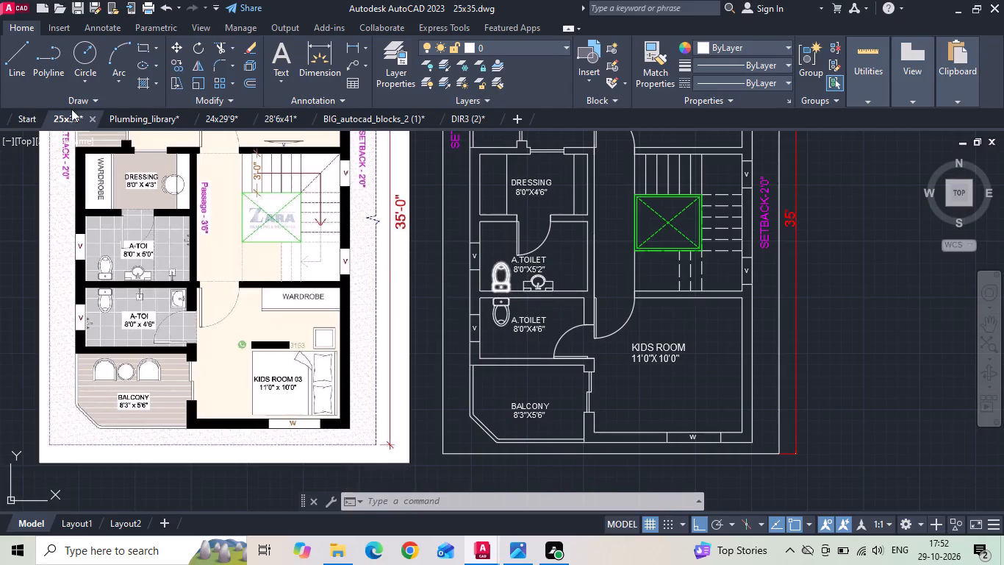
left_click(129, 118)
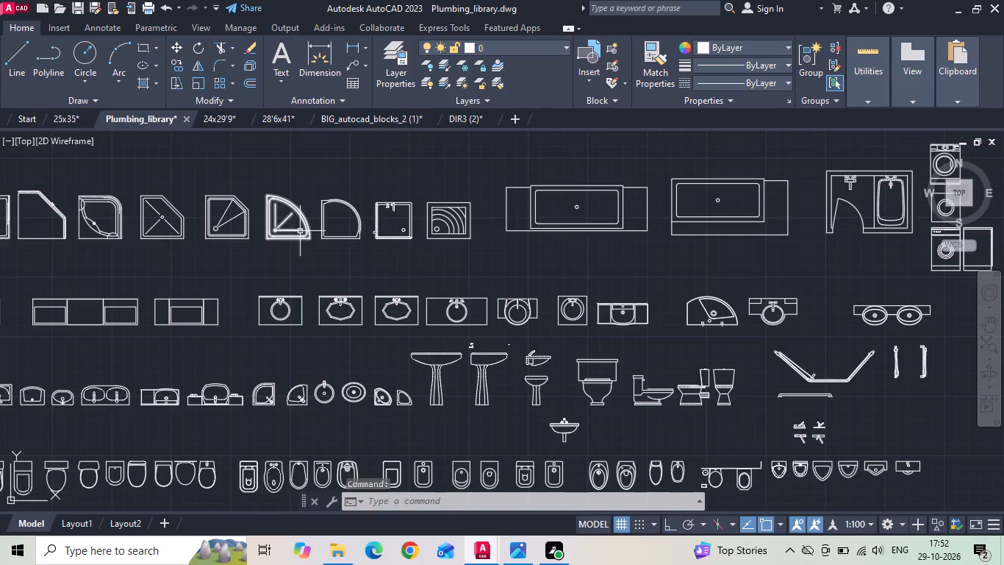
scroll(653, 249, "down", 1)
scroll(226, 345, "up", 1)
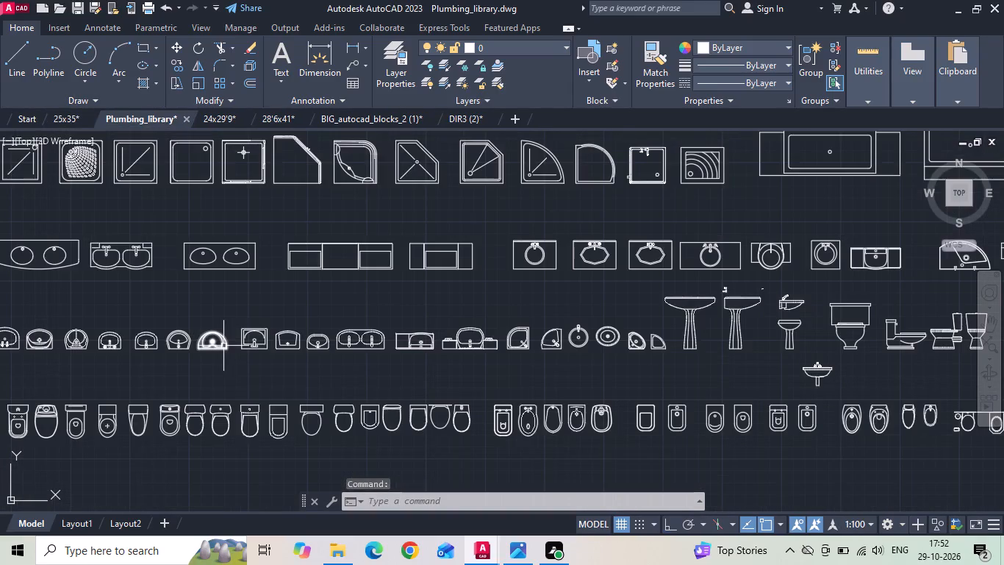
scroll(226, 345, "up", 2)
left_click(323, 325)
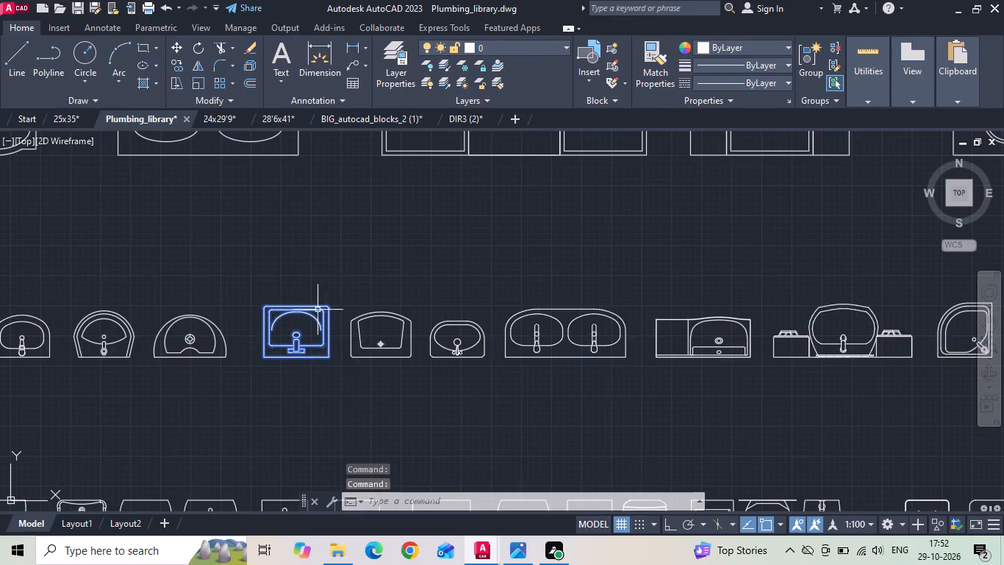
key("ctrl+c")
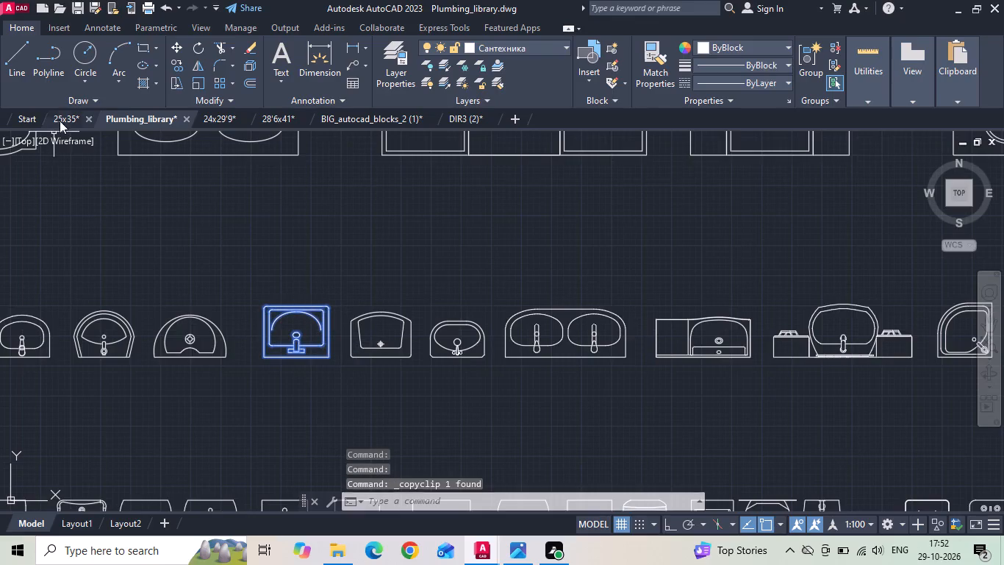
left_click(60, 120)
key("ctrl+v")
scroll(351, 331, "down", 4)
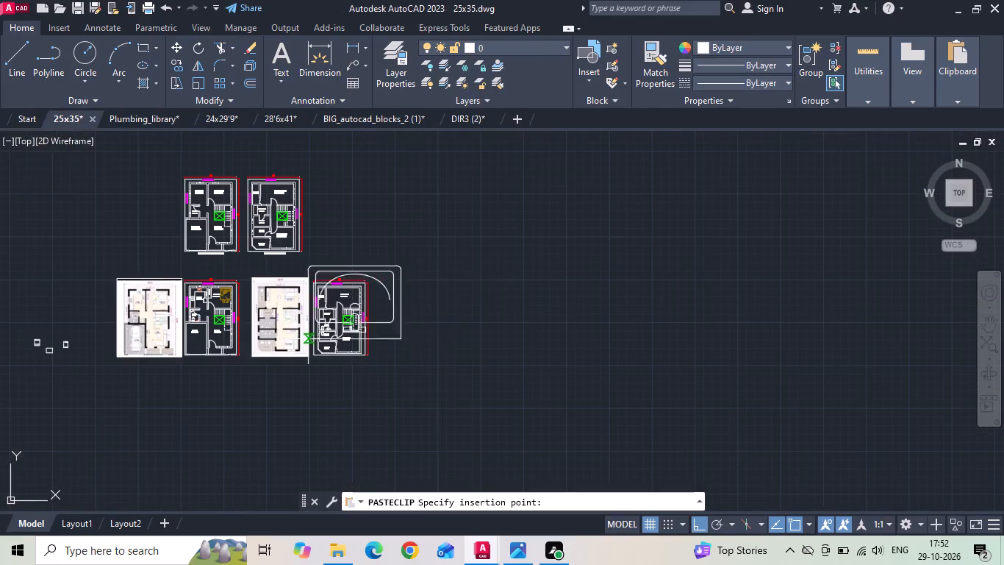
left_click(422, 342)
Scale the pasted rectangular washbasin down from its lower-left corner to roughly a third of its size.
left_click(454, 360)
left_click(422, 294)
right_click(420, 290)
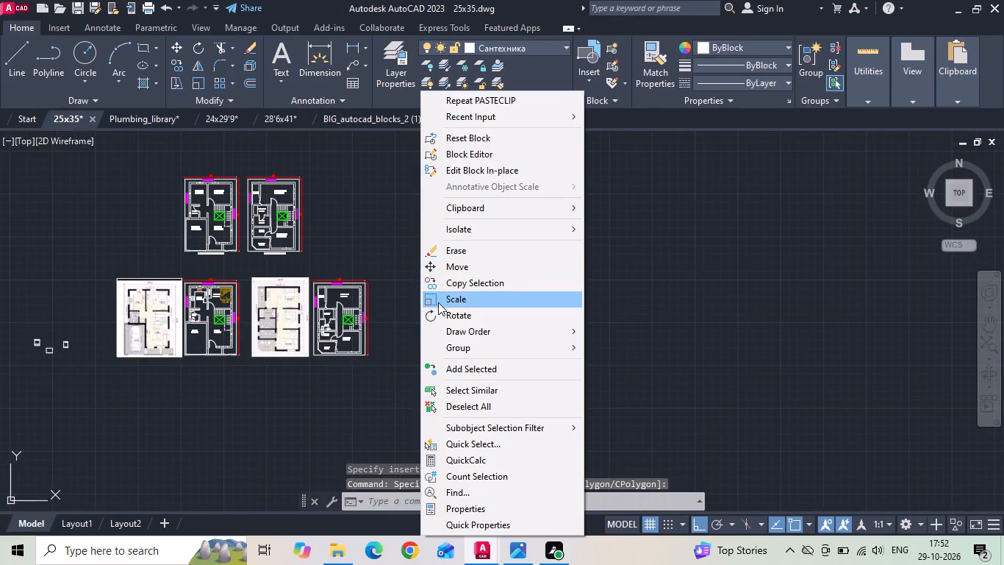
left_click(438, 299)
scroll(412, 347, "up", 1)
left_click(423, 344)
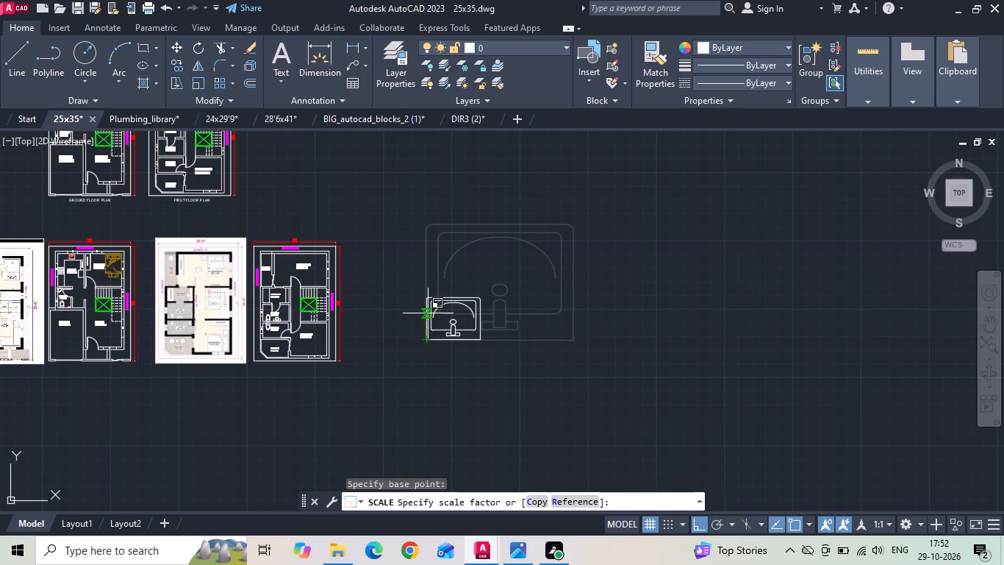
left_click(423, 315)
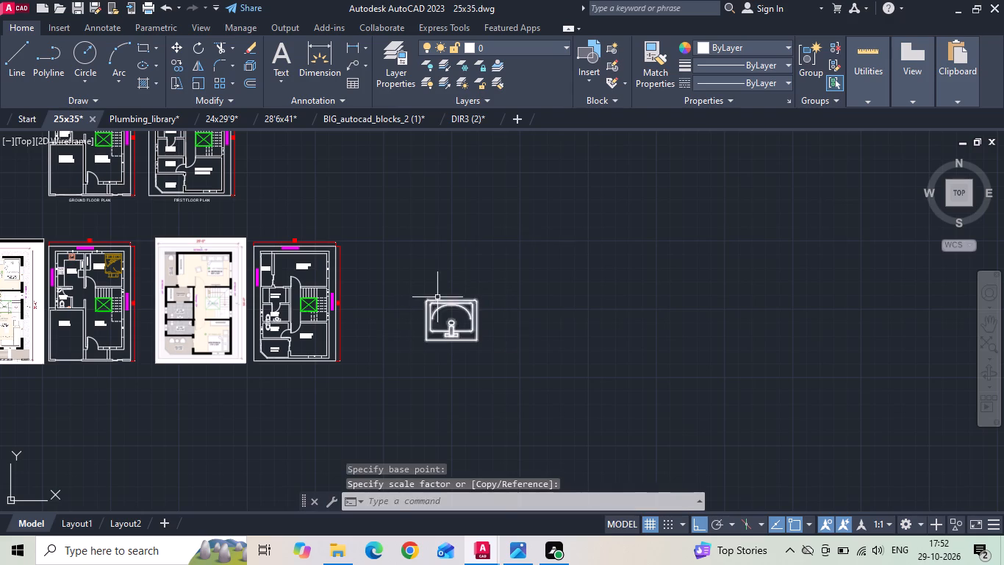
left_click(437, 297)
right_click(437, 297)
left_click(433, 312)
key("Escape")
Scale the rectangular washbasin down further from its lower-left corner.
left_click(436, 335)
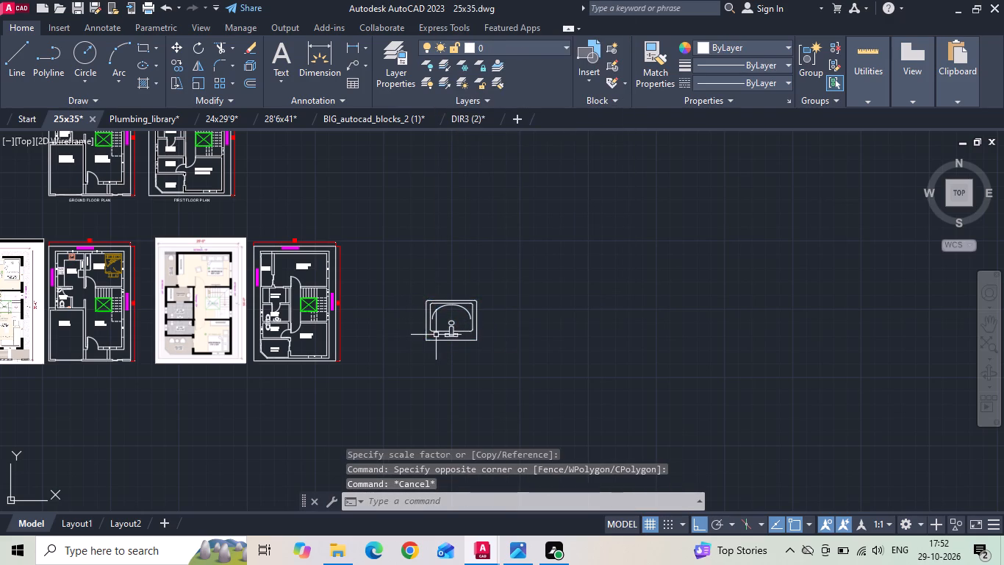
left_click(427, 307)
right_click(425, 304)
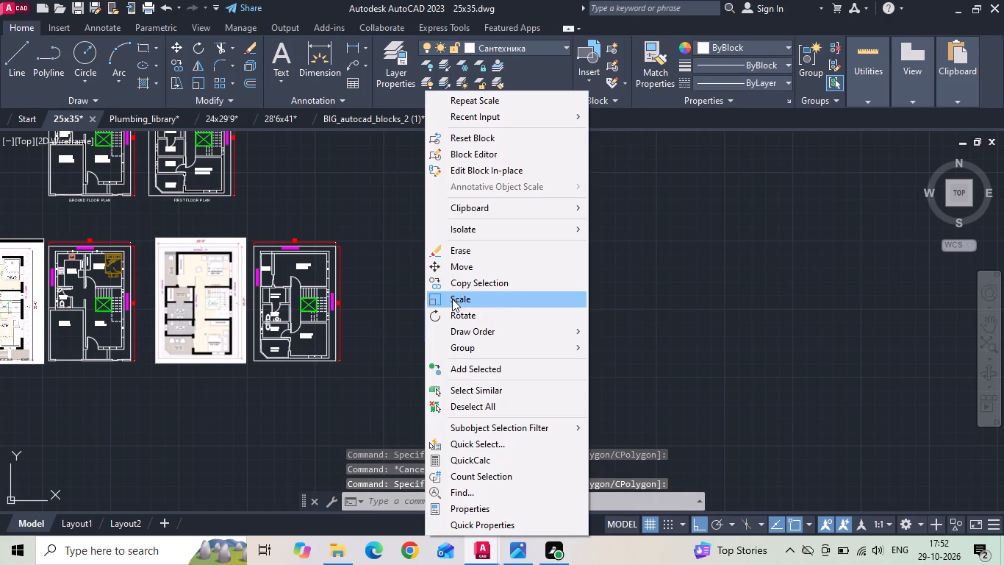
left_click(452, 299)
scroll(434, 335, "up", 1)
left_click(422, 347)
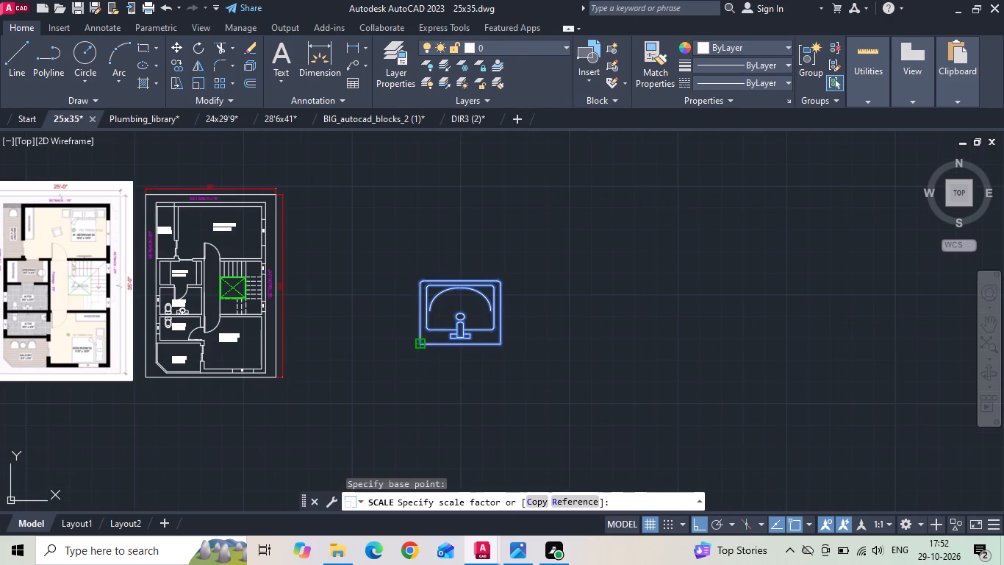
left_click(431, 331)
Scale the rectangular washbasin down from its lower-left corner to a little under half its size.
left_click(433, 330)
Rotate the rectangular washbasin 90 degrees counterclockwise so its tap side faces right.
left_click(428, 316)
right_click(426, 312)
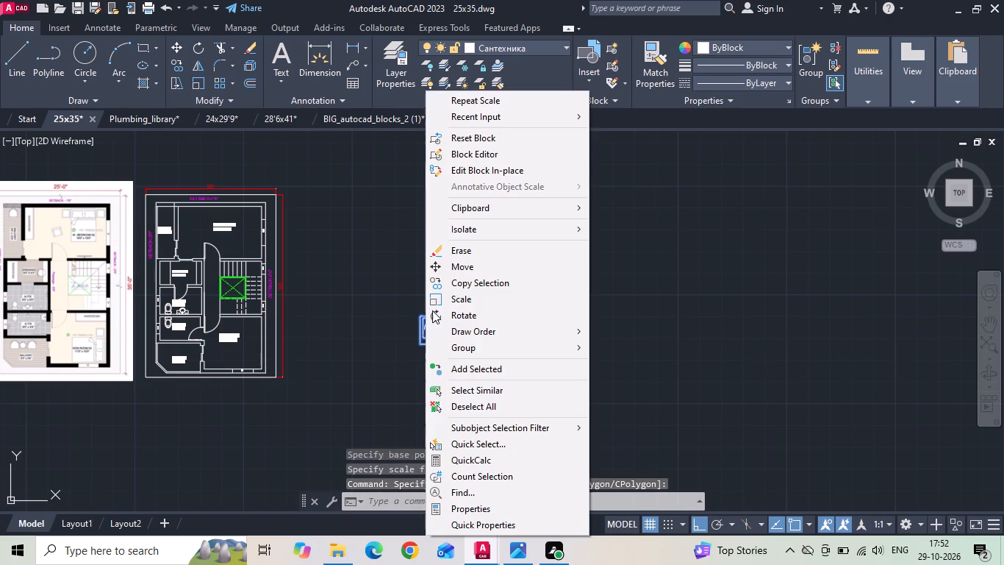
left_click(444, 313)
left_click(438, 313)
left_click(431, 285)
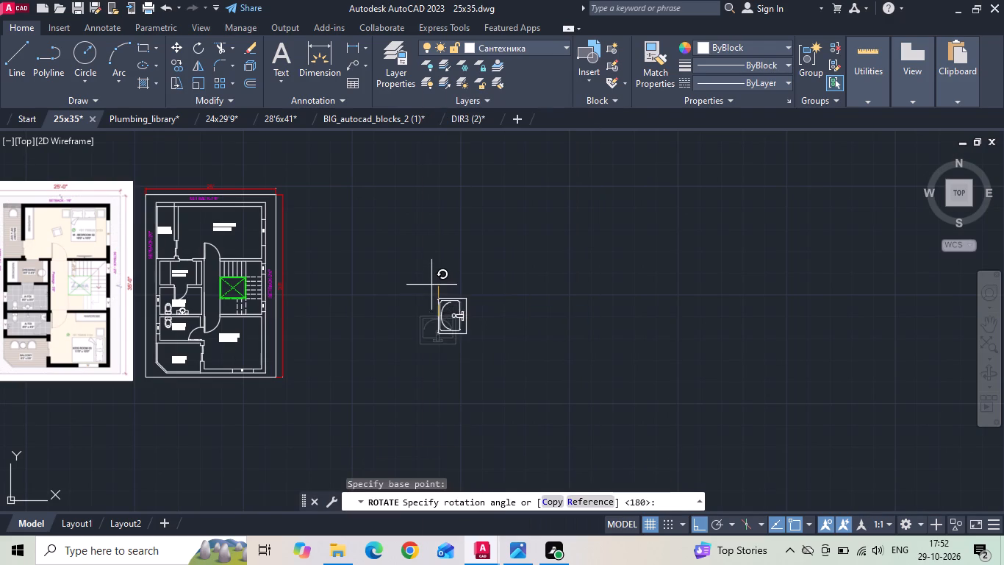
Move the rectangular washbasin by its upper-right corner to the upper-right inner corner of the 8'0"X4'6" A.TOILET.
left_click_drag(495, 255, 469, 316)
left_click(450, 342)
right_click(444, 337)
left_click(501, 272)
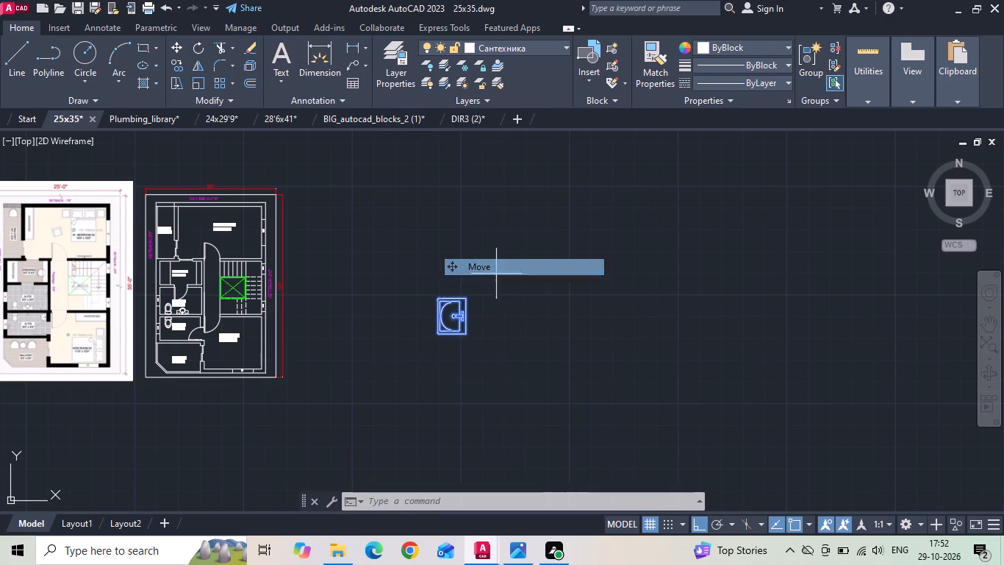
scroll(458, 290, "up", 3)
left_click(490, 324)
scroll(518, 323, "down", 3)
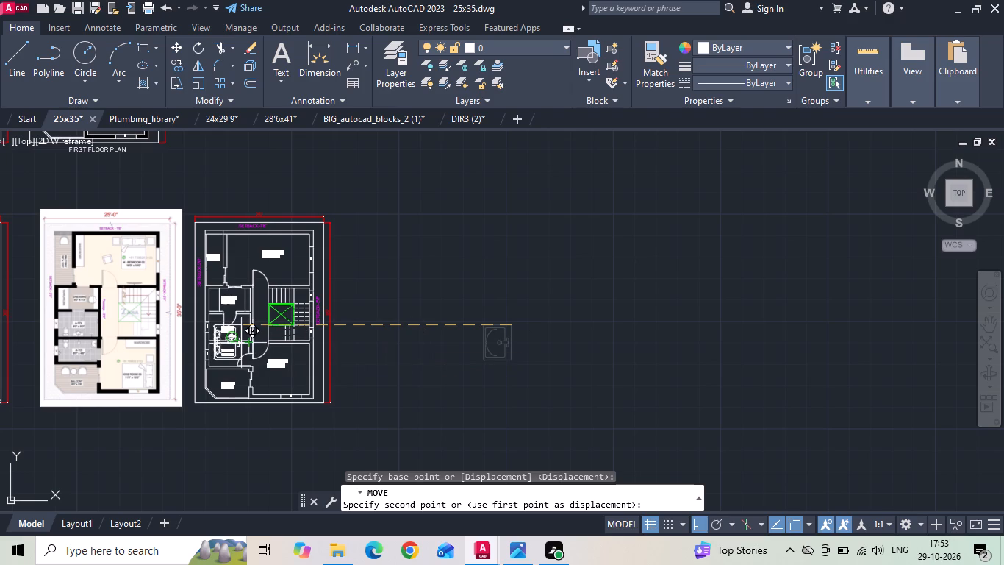
scroll(241, 342, "up", 5)
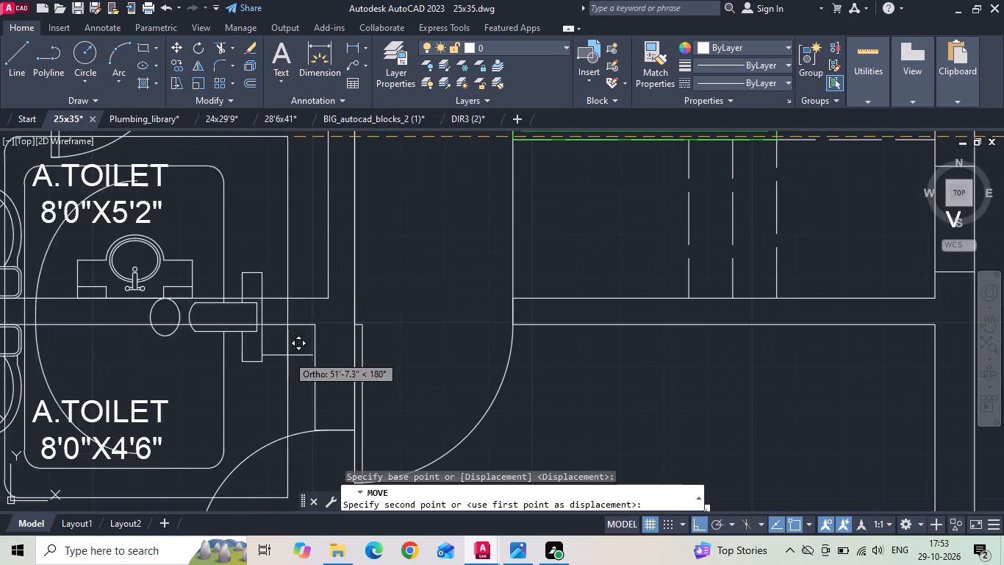
left_click(310, 325)
Scale the washbasin in the 8'0"X4'6" A.TOILET down from its upper-right corner to roughly a quarter of its size.
middle_click_drag(304, 310, 430, 205)
left_click(372, 261)
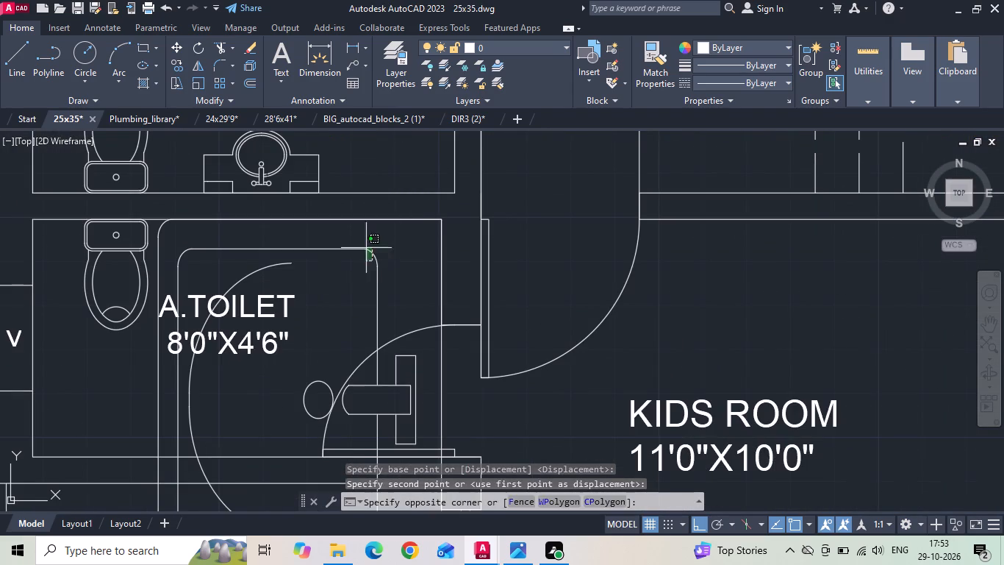
left_click(353, 235)
scroll(353, 235, "down", 2)
right_click(340, 257)
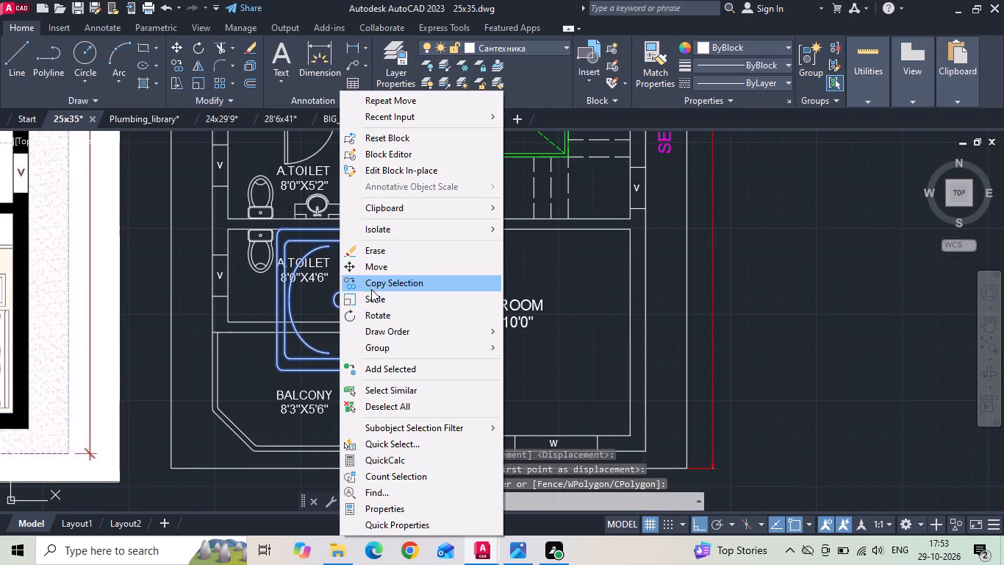
left_click(373, 296)
left_click(389, 229)
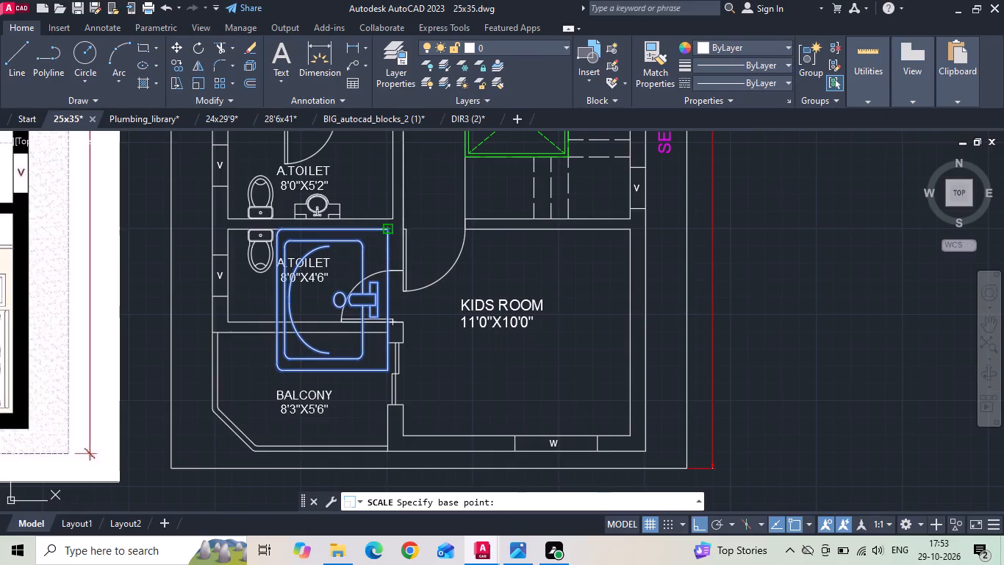
scroll(382, 232, "up", 2)
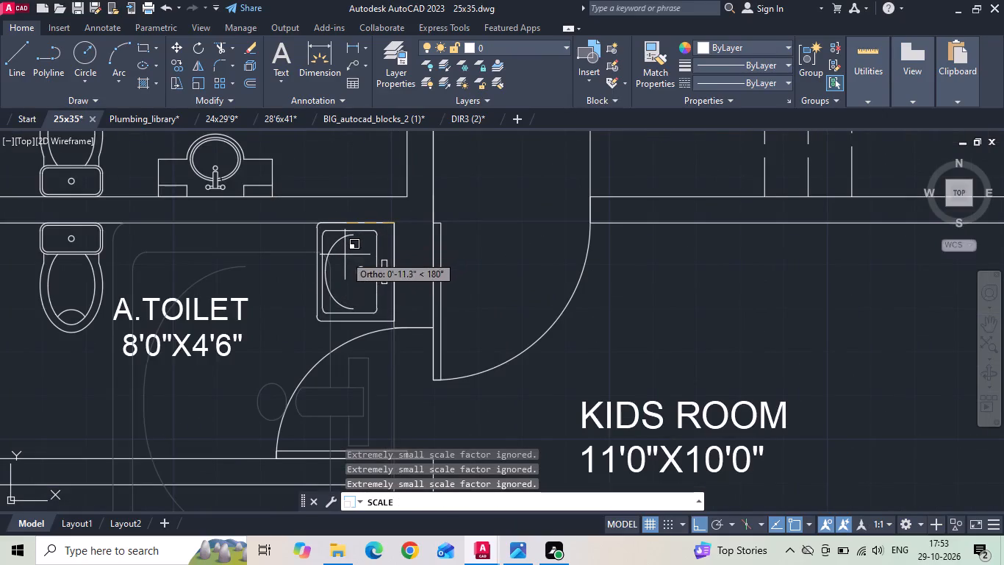
left_click(345, 255)
Save the 25x35 drawing.
scroll(506, 237, "down", 3)
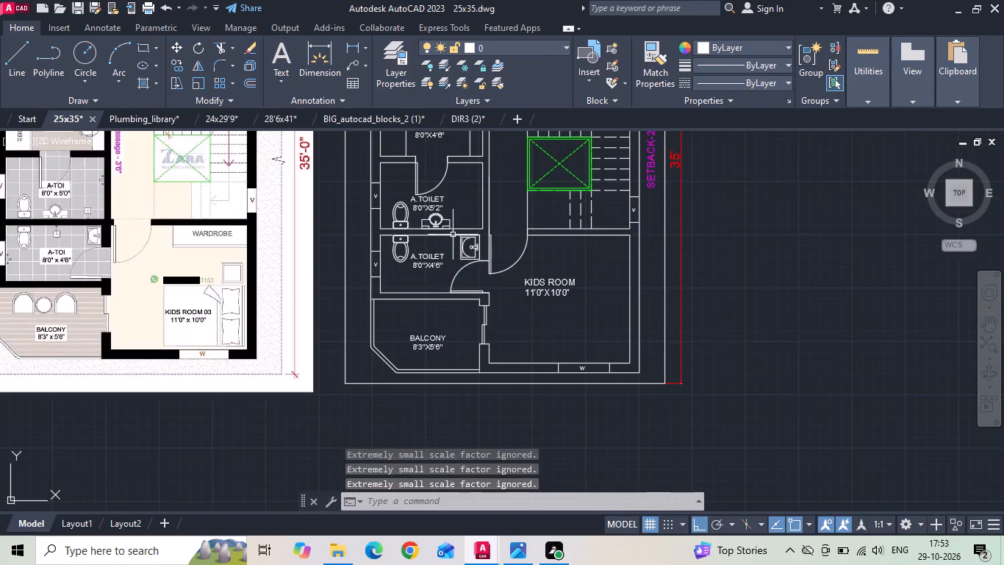
scroll(453, 235, "up", 1)
scroll(453, 245, "down", 1)
middle_click_drag(458, 276, 464, 302)
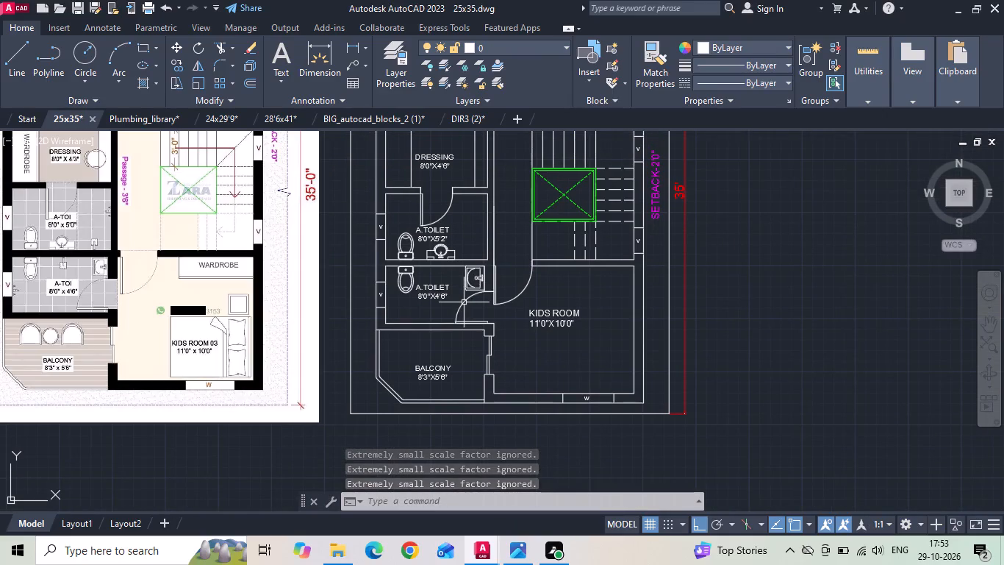
key("ctrl+s")
Copy the orange tap fitting from the ground floor C.TOILET into the first floor 8'0"X5'2" A.TOILET.
scroll(538, 276, "down", 3)
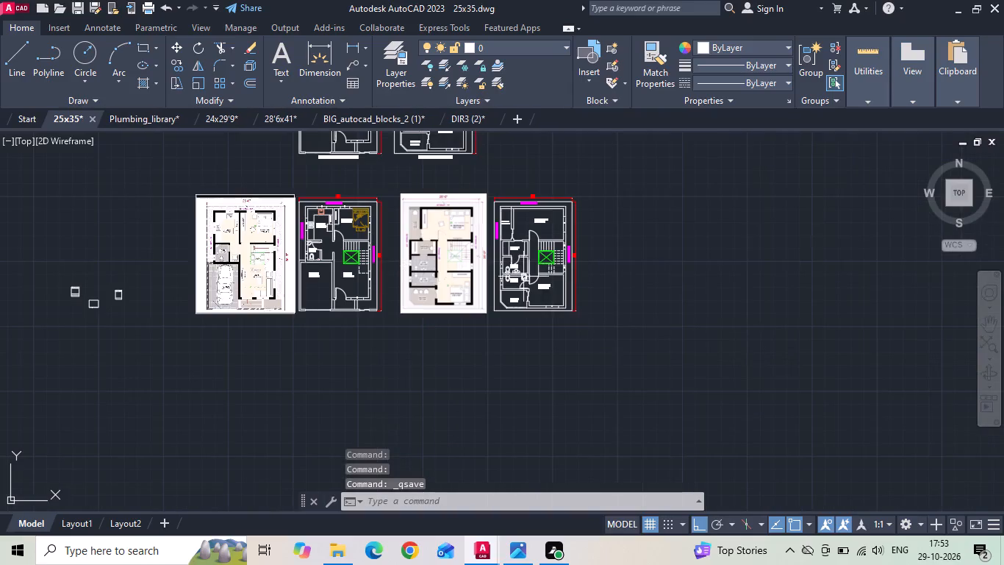
scroll(334, 252, "up", 3)
scroll(250, 273, "up", 2)
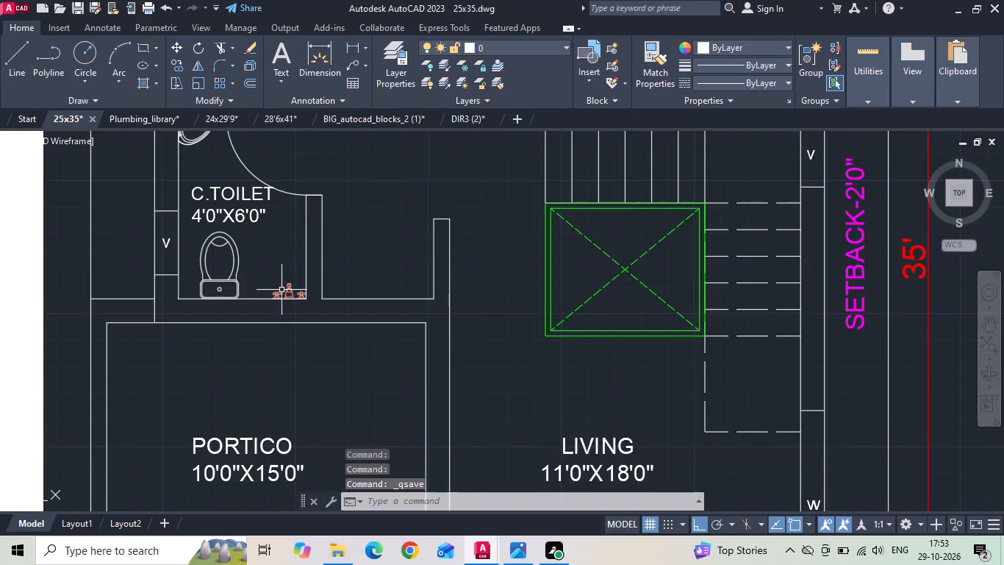
left_click(282, 290)
left_click(275, 296)
right_click(273, 292)
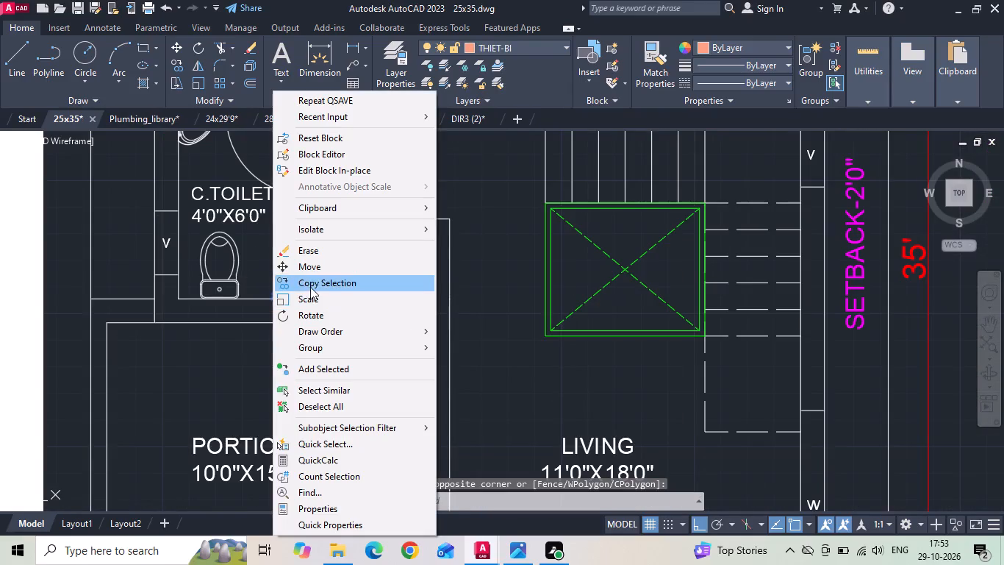
left_click(309, 287)
left_click(298, 294)
middle_click_drag(439, 269, 143, 276)
scroll(135, 277, "down", 2)
middle_click_drag(599, 280, 293, 282)
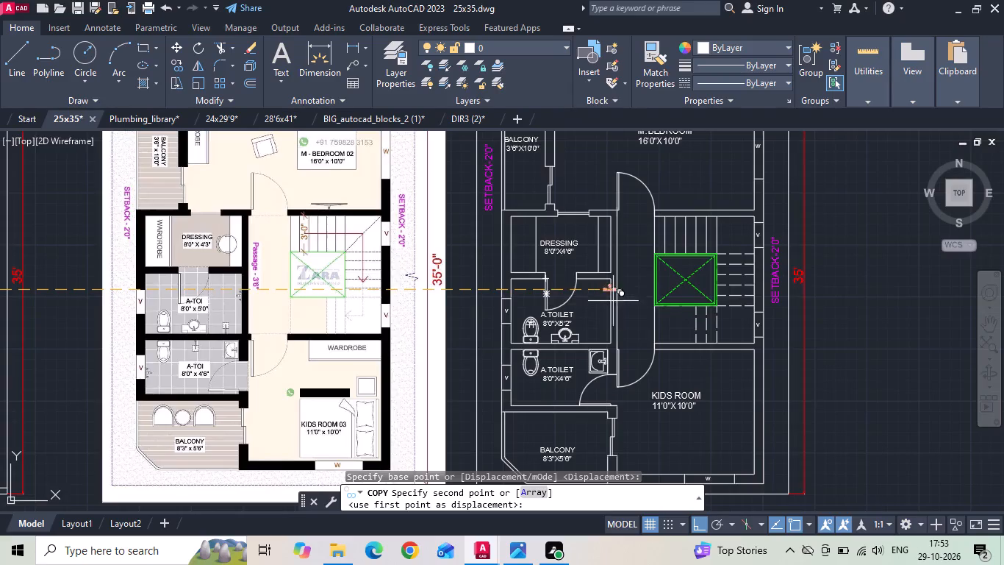
scroll(616, 296, "up", 3)
left_click(556, 308)
key("Escape")
Rotate the copied tap fitting 90 degrees counterclockwise so that it points left.
left_click(559, 282)
left_click(556, 274)
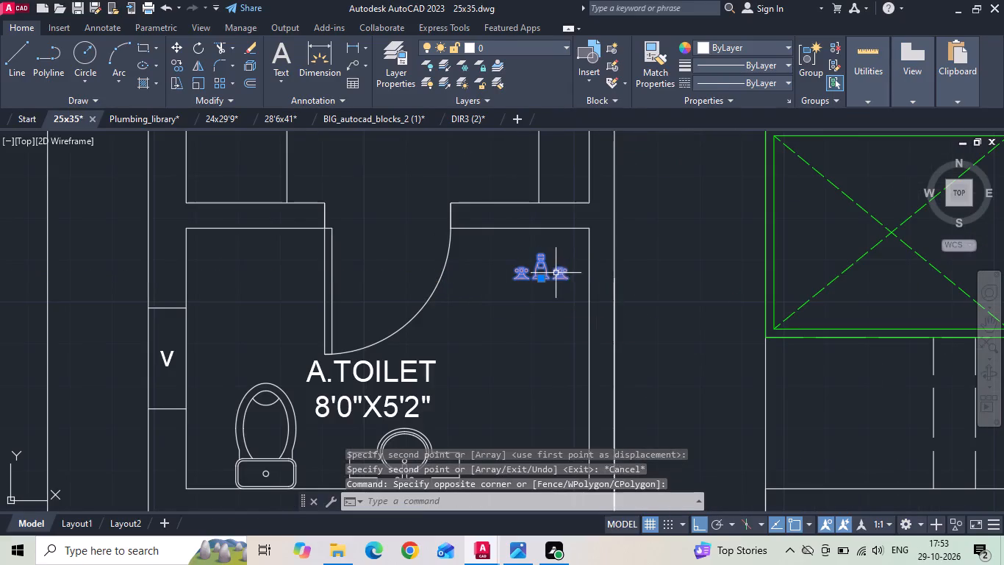
right_click(556, 273)
left_click(570, 310)
left_click(558, 319)
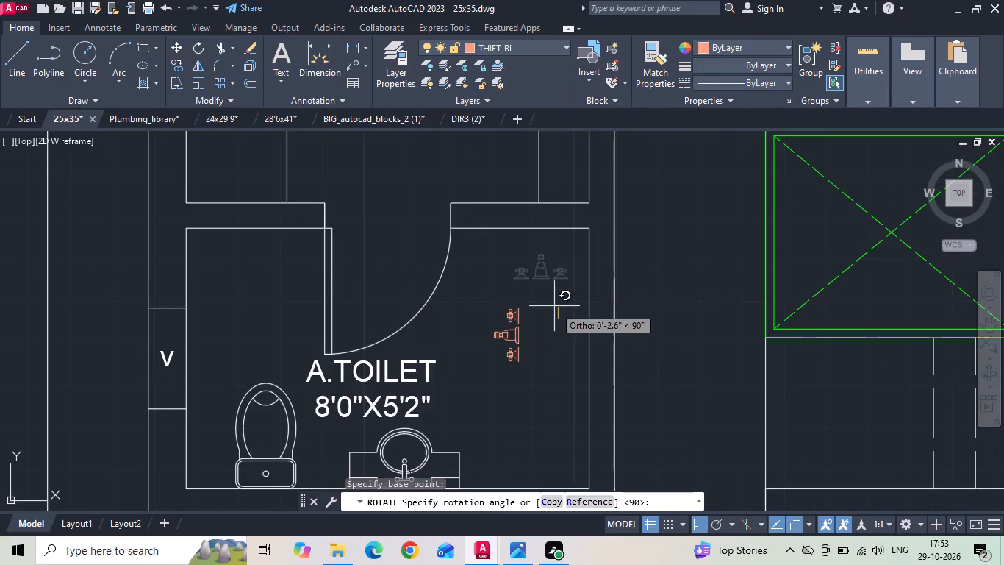
left_click(553, 302)
Move the rotated tap fitting by its back edge onto the right wall of the 8'0"X5'2" A.TOILET.
left_click_drag(520, 332, 514, 340)
right_click(511, 338)
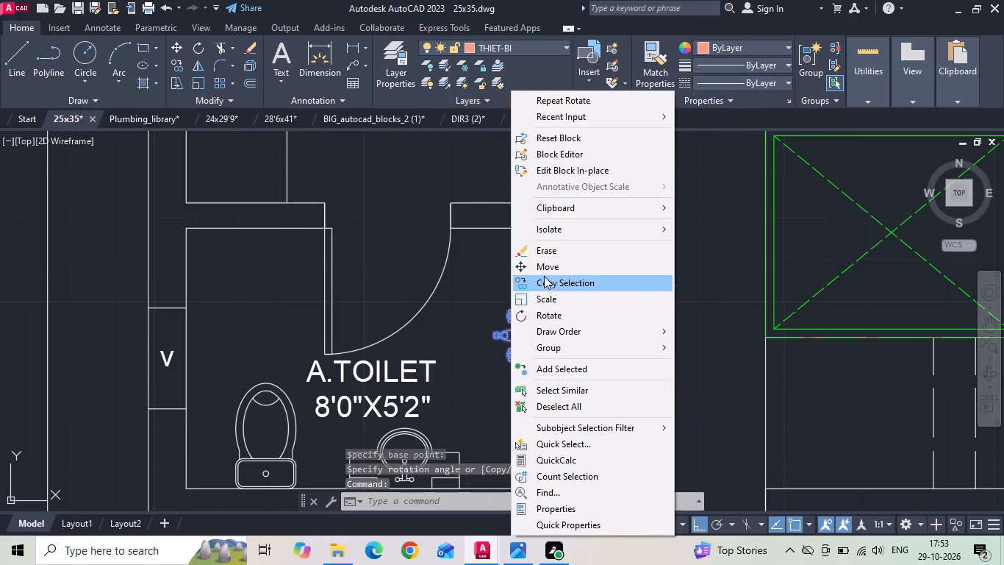
left_click(546, 270)
left_click(523, 333)
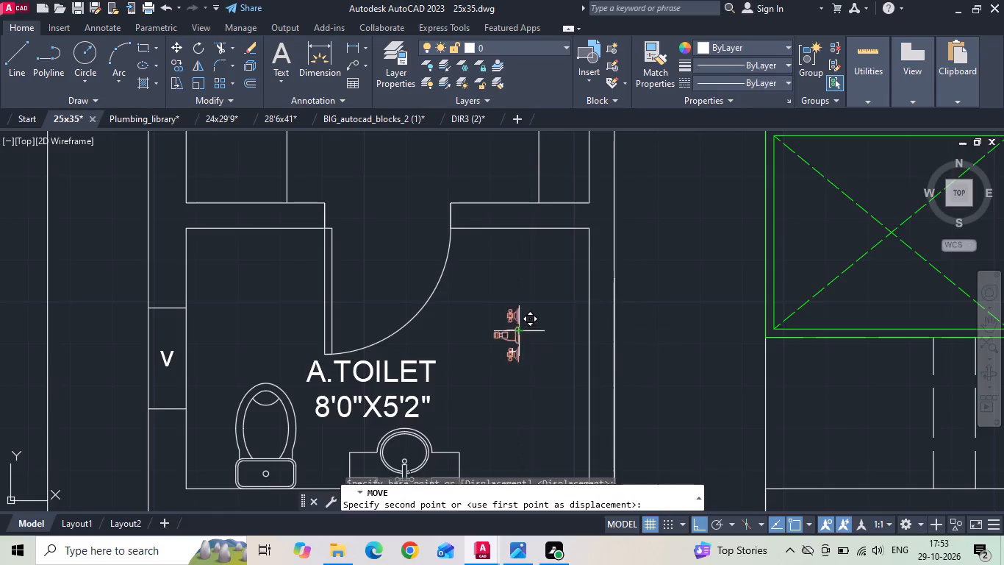
left_click(591, 329)
Copy the wall-mounted tap fitting straight down into the door area of the 8'0"X4'6" A.TOILET.
scroll(583, 280, "down", 2)
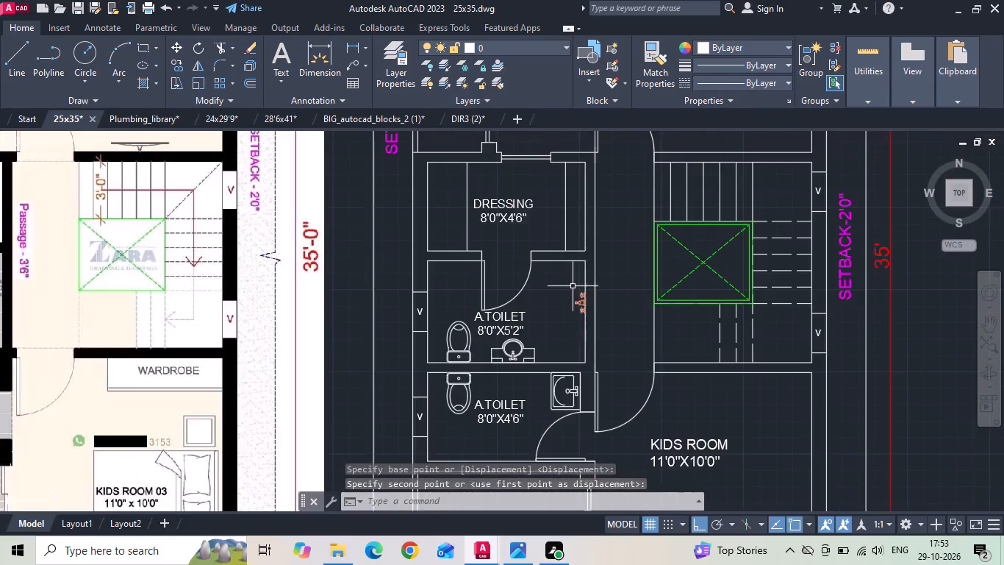
left_click(578, 302)
right_click(578, 302)
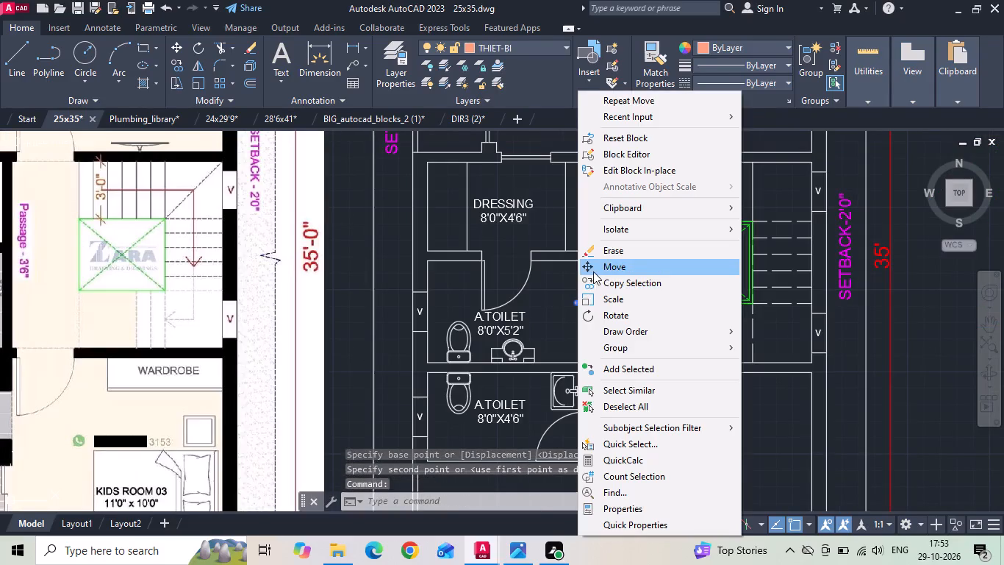
left_click(595, 280)
middle_click_drag(579, 299, 546, 221)
scroll(546, 228, "up", 1)
left_click_drag(543, 247, 534, 293)
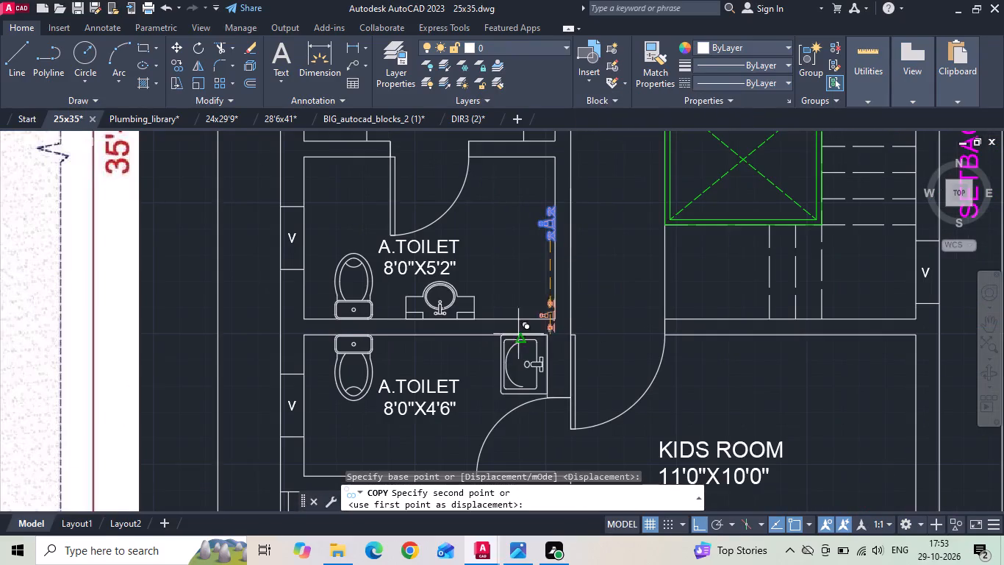
middle_click_drag(495, 365, 488, 266)
scroll(471, 344, "up", 1)
left_click(437, 363)
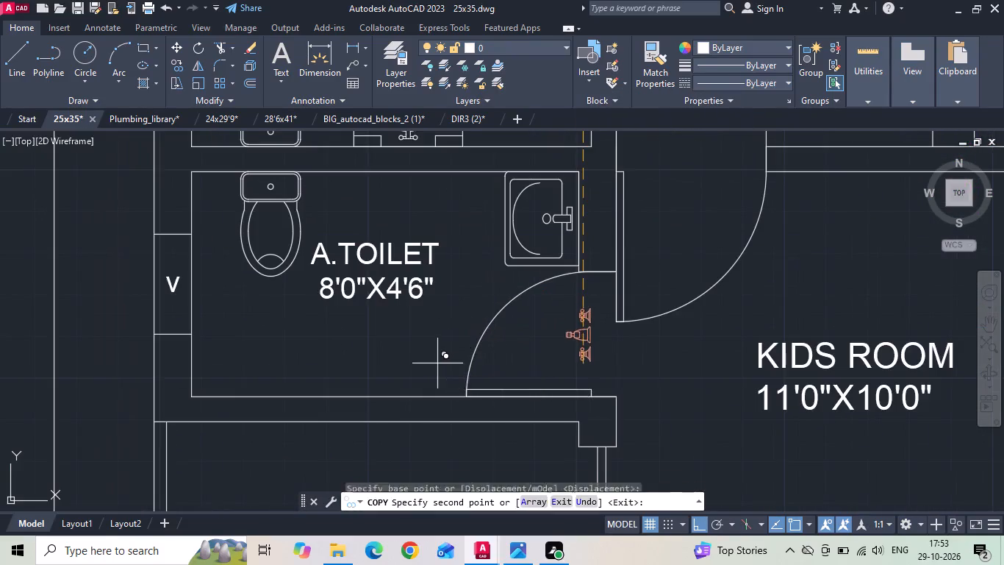
key("Escape")
Mirror the copied tap fitting about a vertical line so it points right, erasing the source object.
left_click_drag(606, 339, 576, 342)
left_click(573, 342)
type("MI")
key("space")
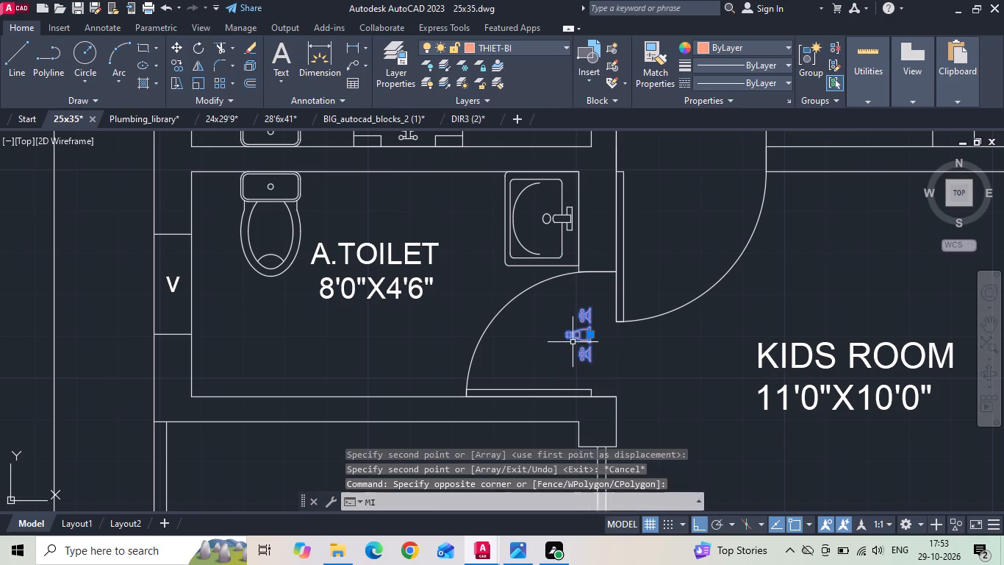
left_click_drag(570, 327, 570, 333)
left_click(561, 349)
key("y")
key("space")
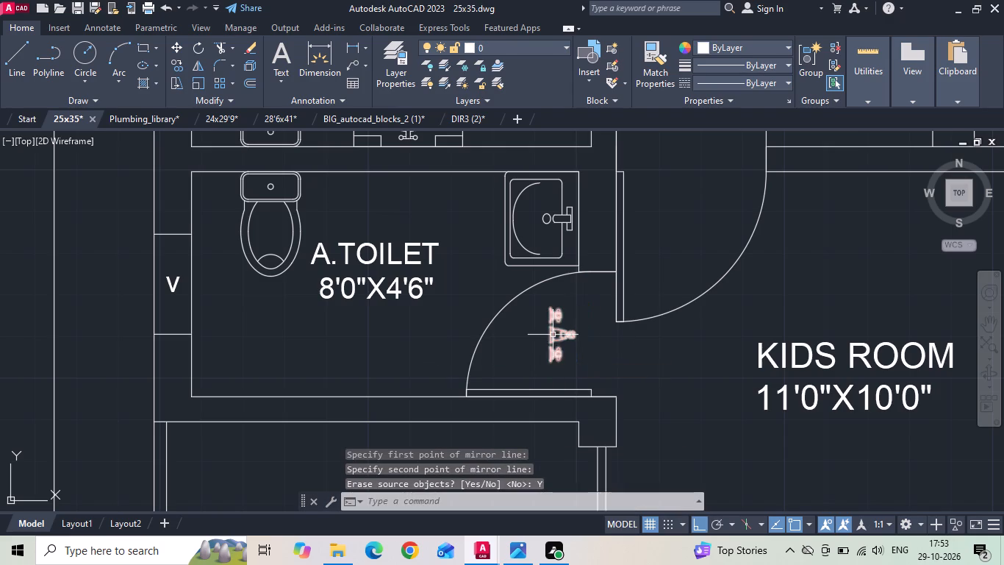
Move the mirrored tap fitting by its back edge onto the left wall of the 8'0"X4'6" A.TOILET.
left_click(553, 335)
right_click(552, 335)
left_click(574, 273)
scroll(545, 344, "up", 1)
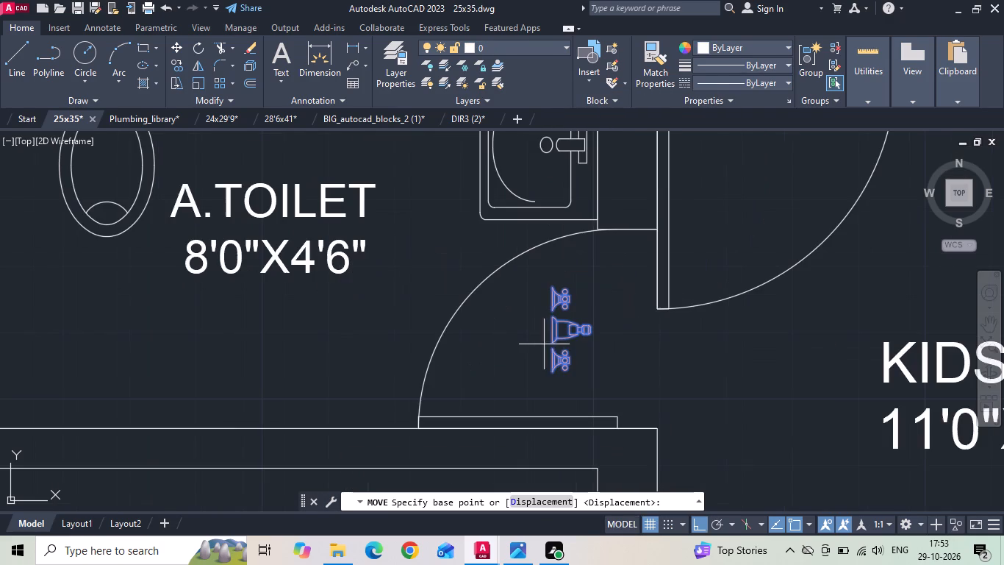
left_click(551, 331)
scroll(548, 336, "down", 1)
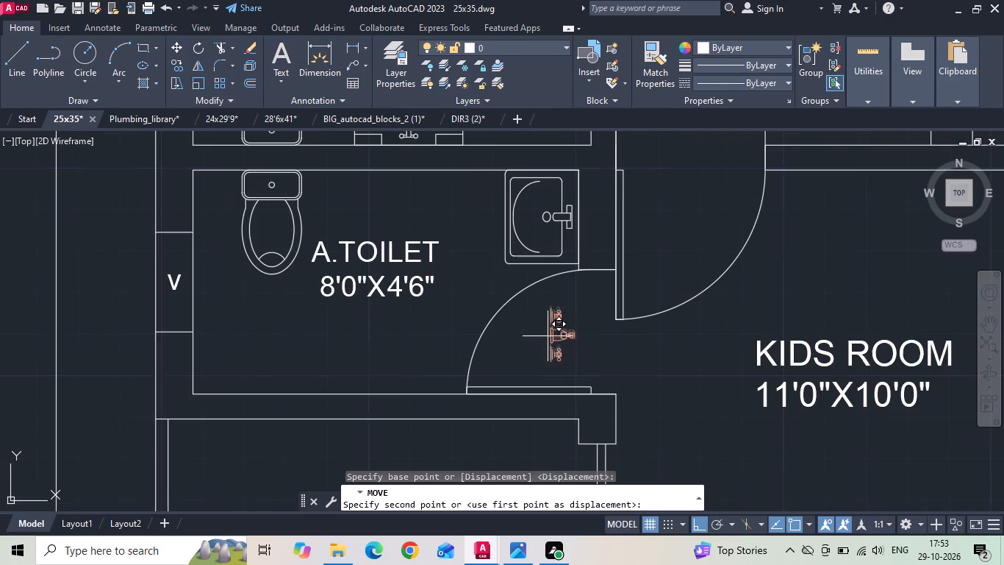
left_click(194, 341)
Shift the left-wall tap fitting about 4.7 inches up the wall by copying it and erasing the original.
scroll(301, 321, "down", 1)
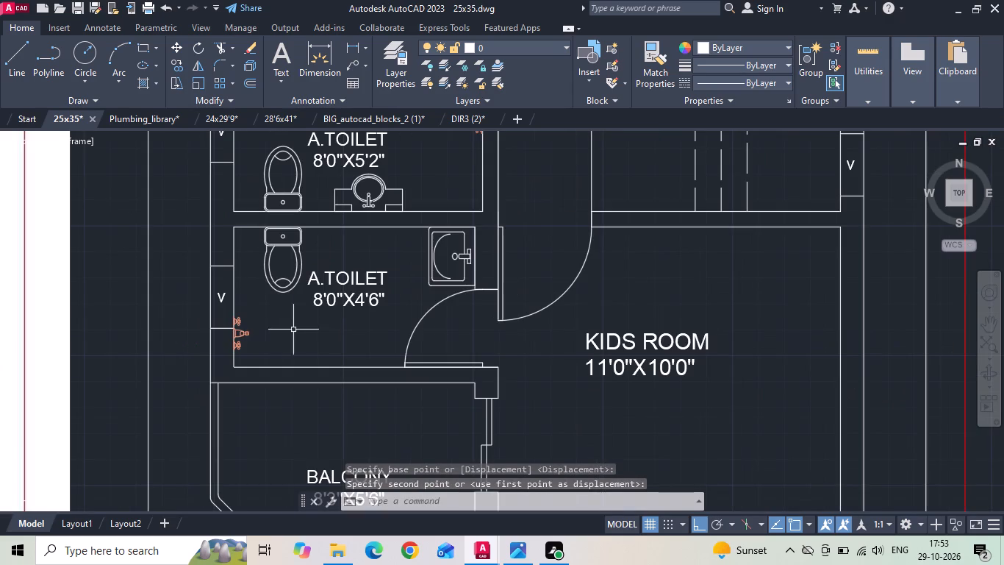
left_click(250, 334)
right_click(250, 334)
left_click_drag(270, 264, 269, 275)
scroll(223, 327, "up", 1)
left_click(287, 333)
left_click(286, 308)
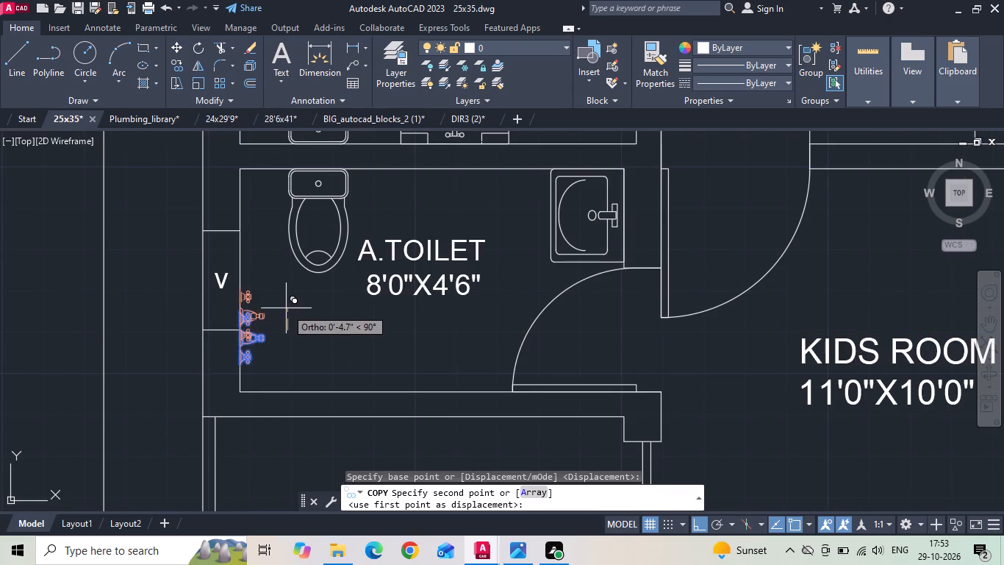
key("Escape")
left_click(257, 338)
key("Delete")
Copy the bed from the ground-floor BEDROOM into the top-right inner corner of the first-floor M.BEDROOM.
scroll(362, 418, "down", 2)
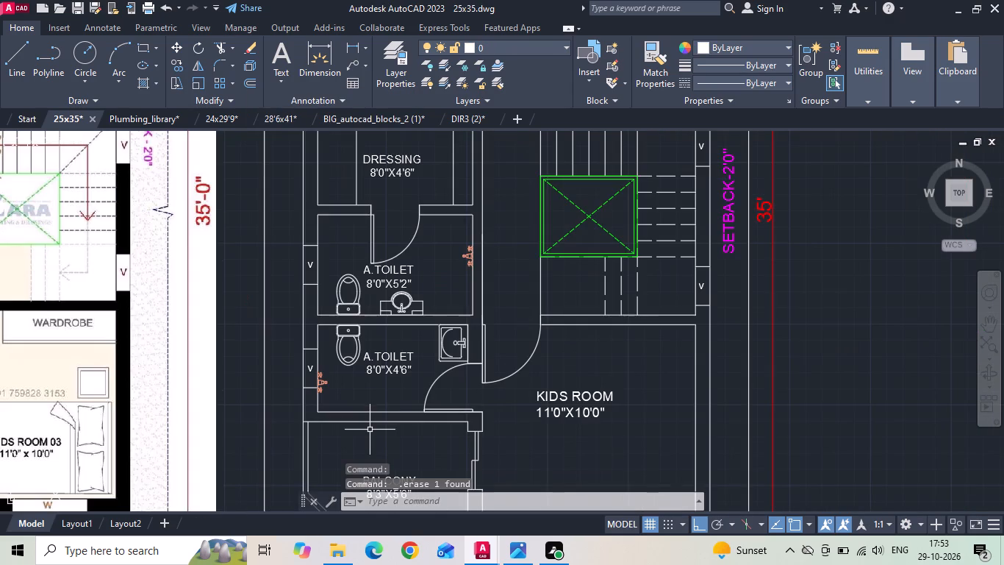
scroll(504, 362, "down", 1)
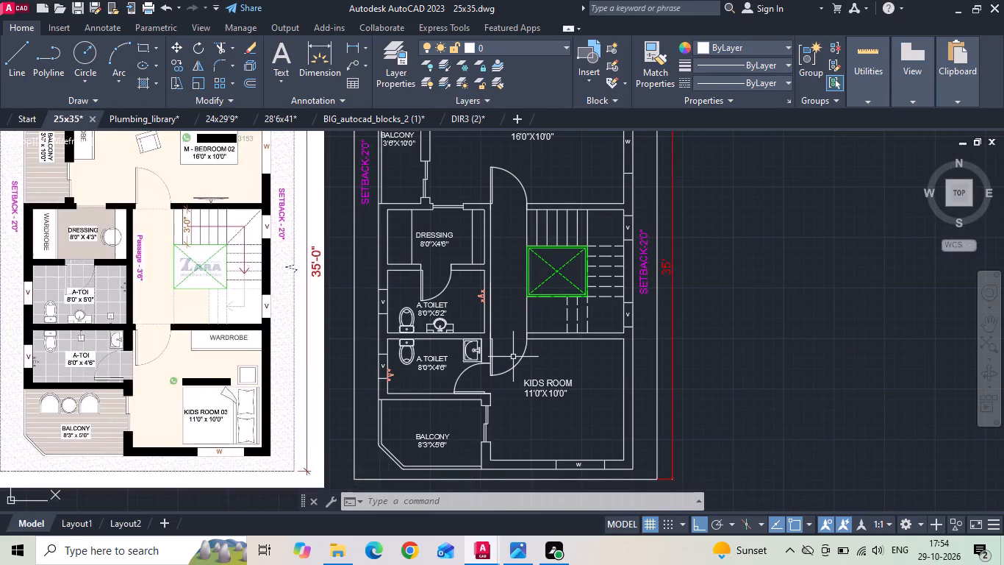
scroll(515, 355, "down", 1)
middle_click_drag(298, 314, 326, 308)
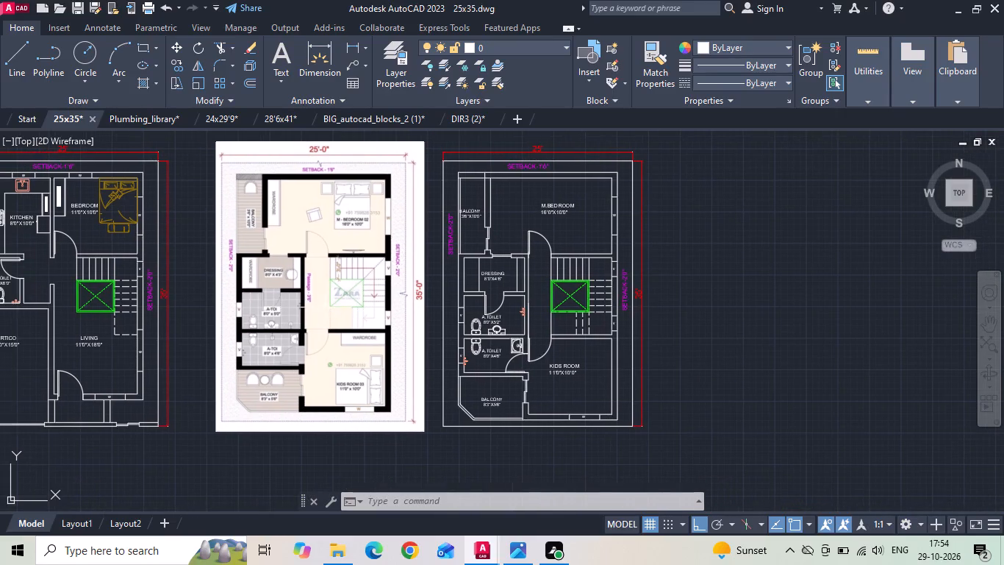
left_click(112, 221)
right_click(112, 221)
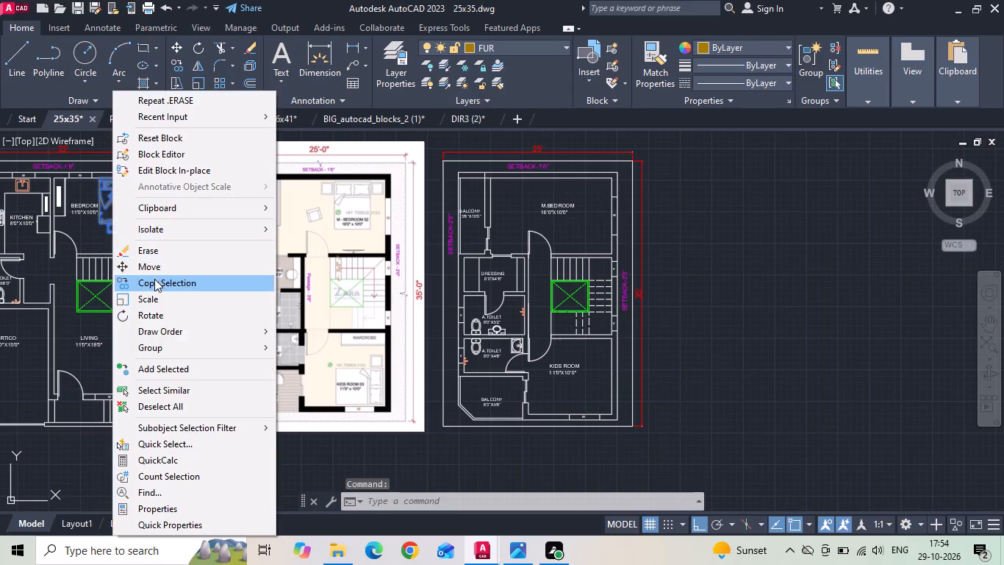
left_click(154, 279)
scroll(134, 149, "up", 3)
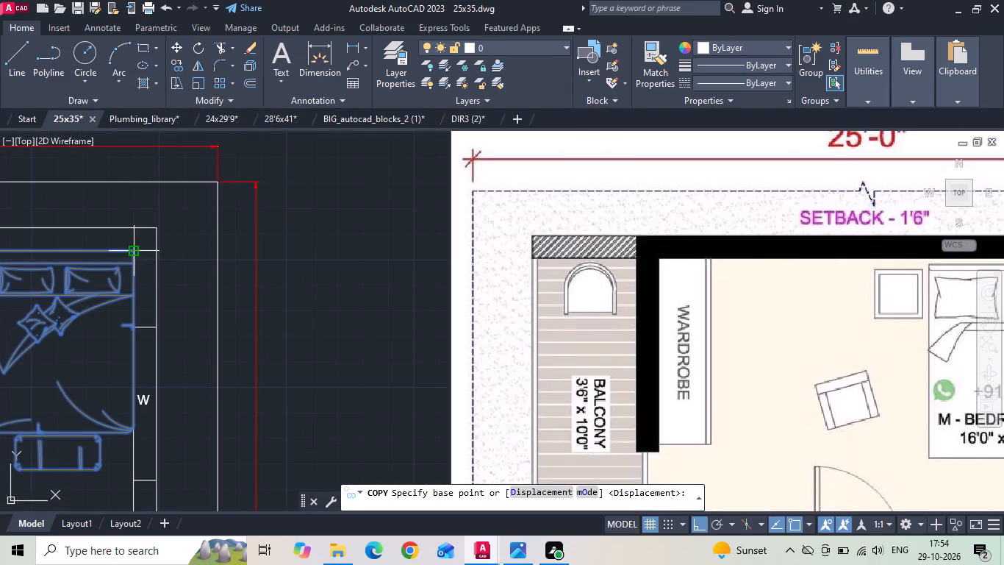
left_click(133, 252)
scroll(133, 257, "down", 2)
middle_click_drag(548, 266, 190, 252)
scroll(521, 238, "up", 2)
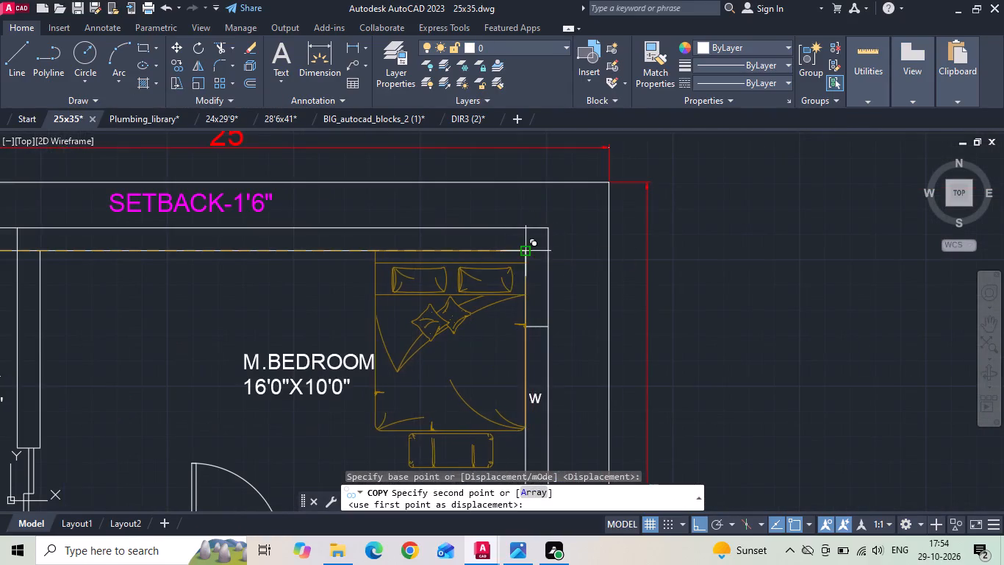
left_click(524, 250)
scroll(524, 250, "down", 3)
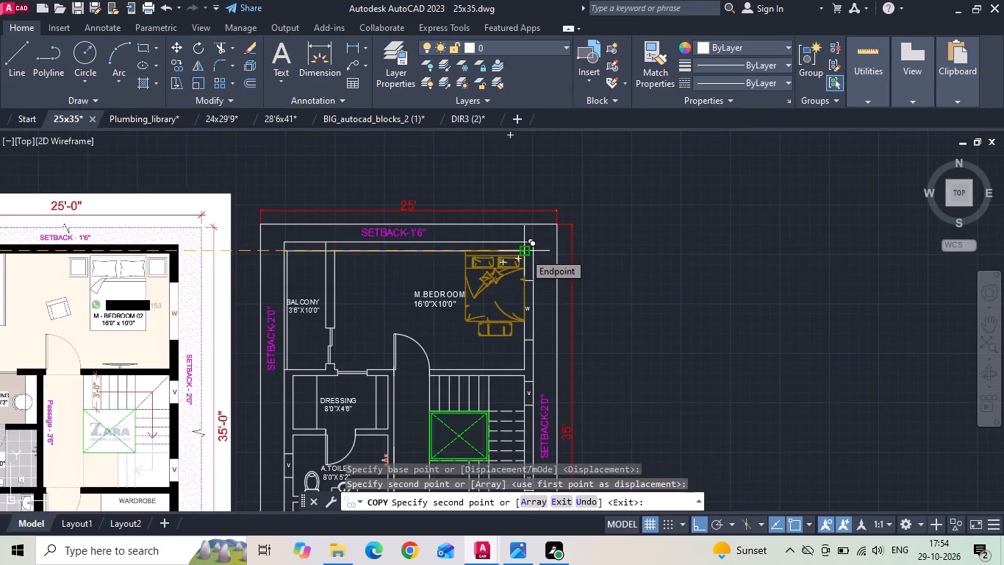
key("Escape")
Copy the M.BEDROOM bed straight down into the KIDS ROOM.
scroll(524, 254, "down", 1)
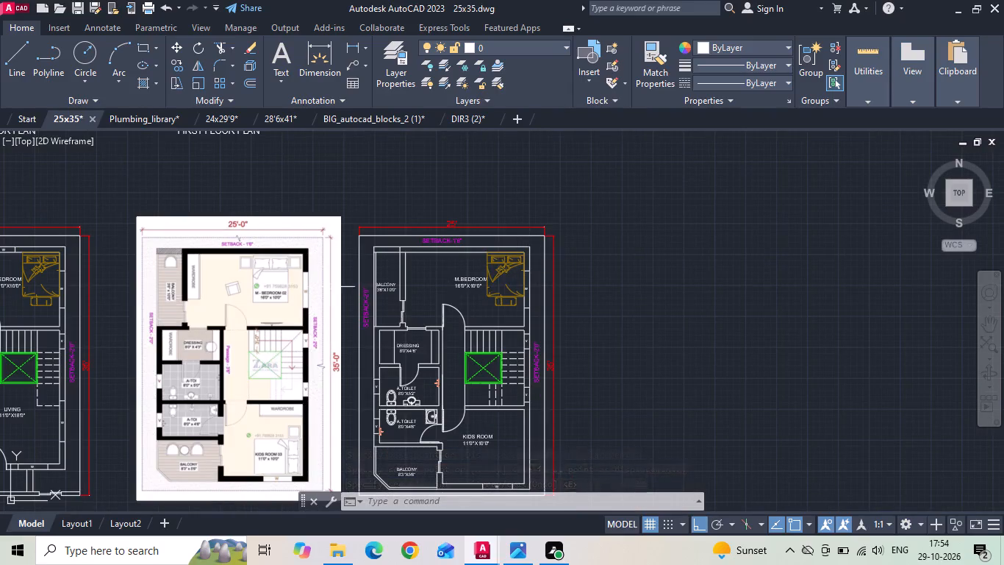
left_click(498, 298)
right_click(498, 298)
left_click(510, 288)
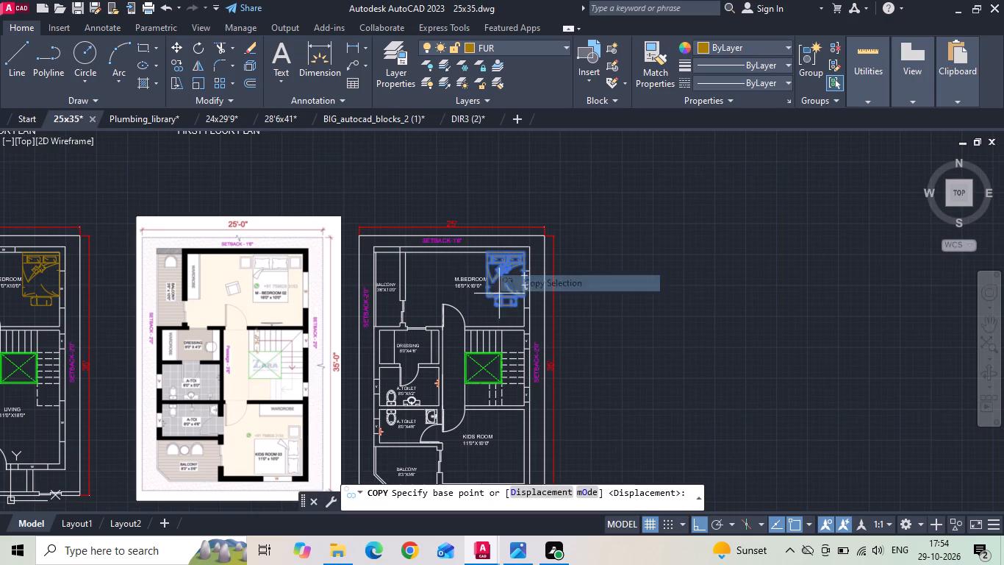
middle_click_drag(499, 294, 484, 221)
left_click_drag(490, 201, 484, 261)
scroll(492, 402, "up", 3)
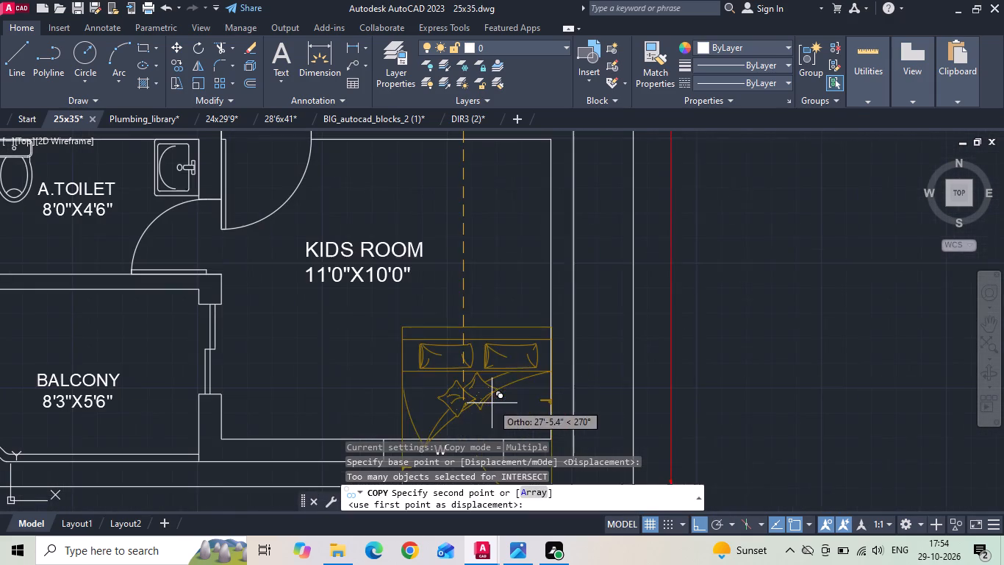
left_click(502, 291)
key("Escape")
Rotate the copied KIDS ROOM bed to 270° so its headboard faces the right-hand wall.
left_click(514, 264)
left_click(503, 240)
right_click(503, 239)
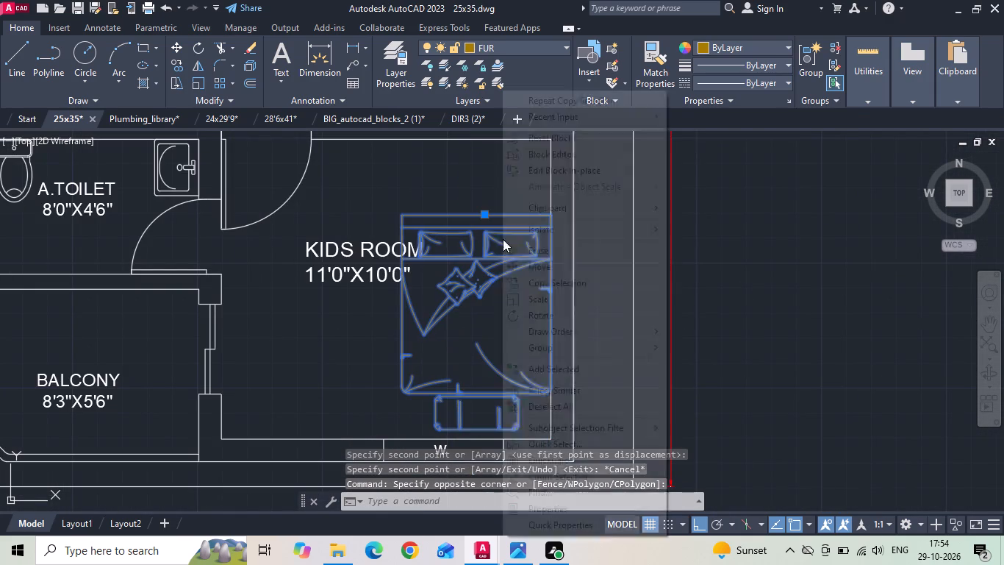
double_click(521, 313)
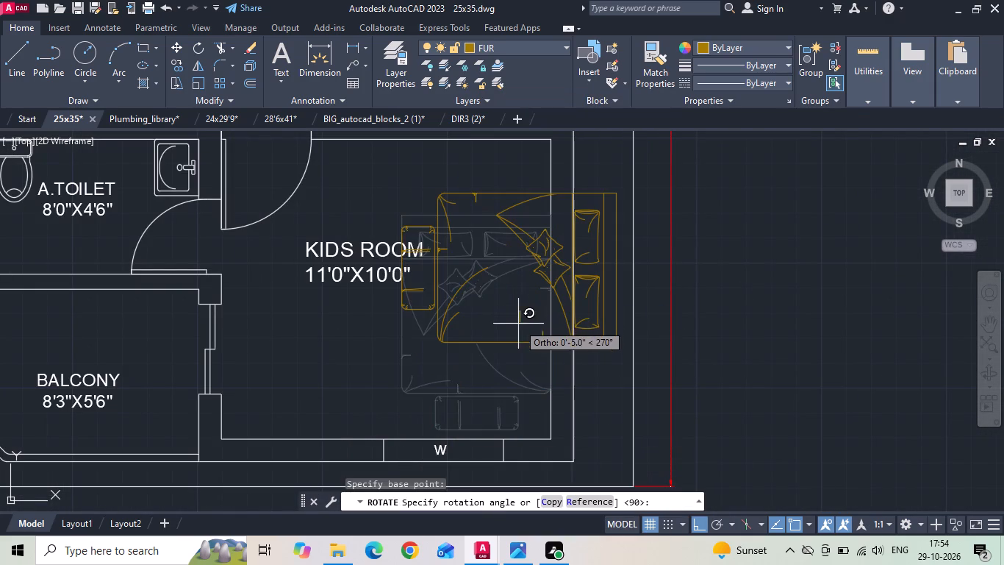
left_click(518, 324)
Move the rotated bed by its lower headboard corner to the bottom-right inner corner of the KIDS ROOM.
left_click_drag(514, 335, 500, 351)
left_click(496, 352)
right_click(493, 352)
left_click(554, 268)
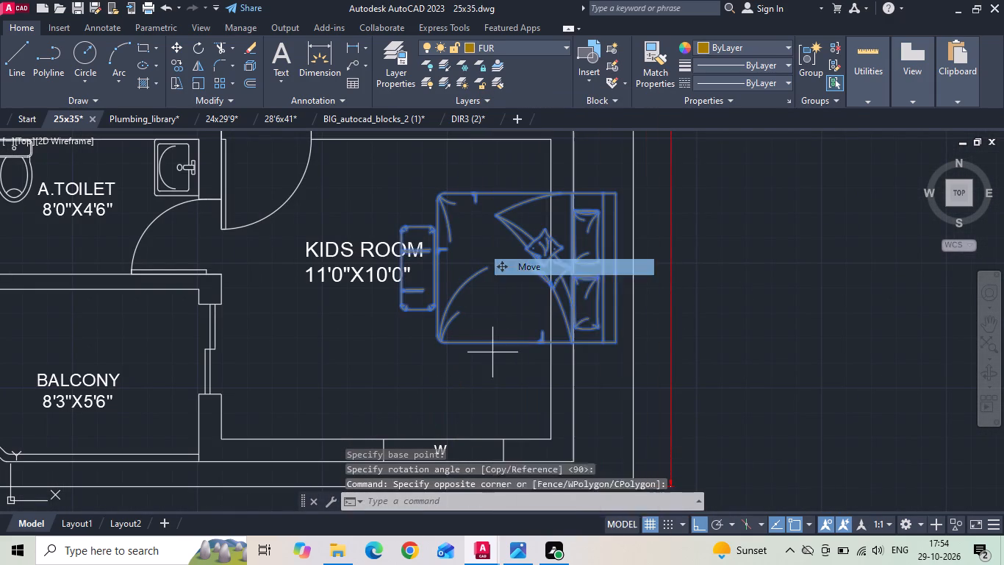
left_click_drag(620, 345, 618, 355)
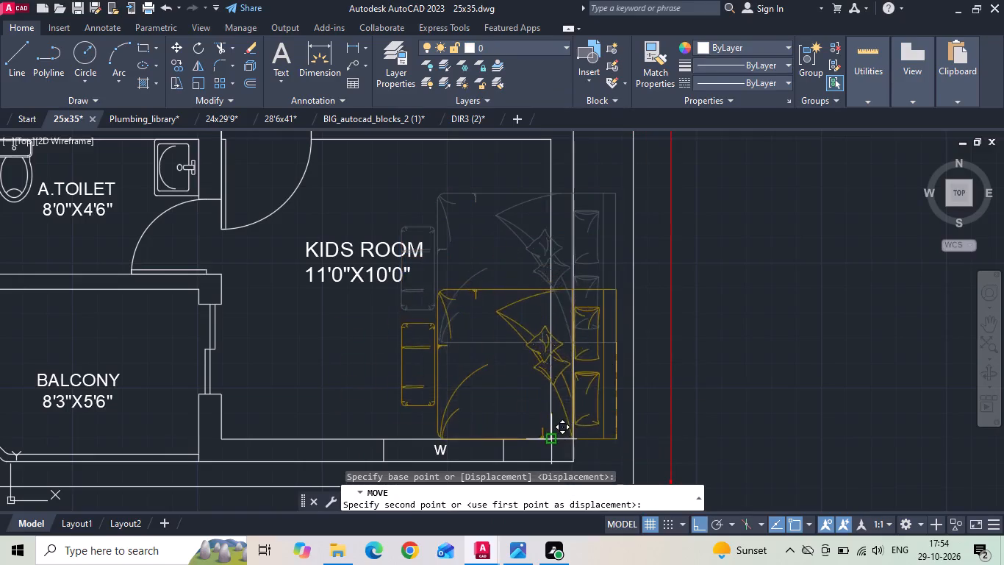
left_click(547, 443)
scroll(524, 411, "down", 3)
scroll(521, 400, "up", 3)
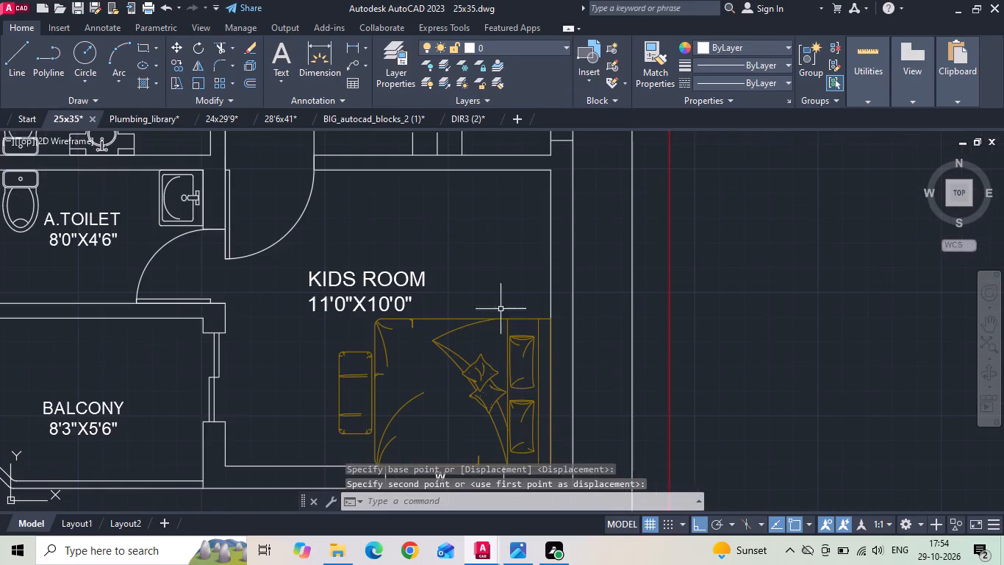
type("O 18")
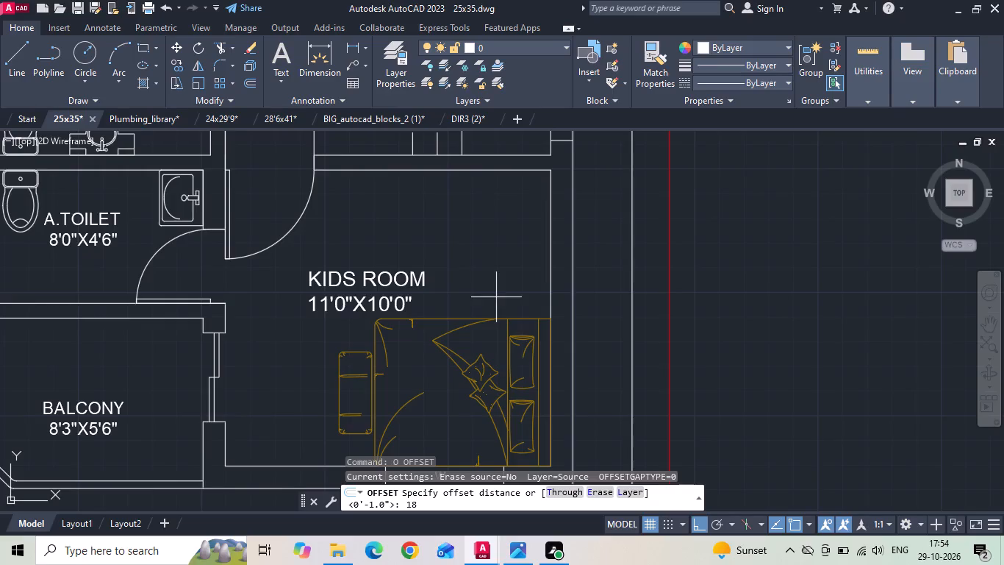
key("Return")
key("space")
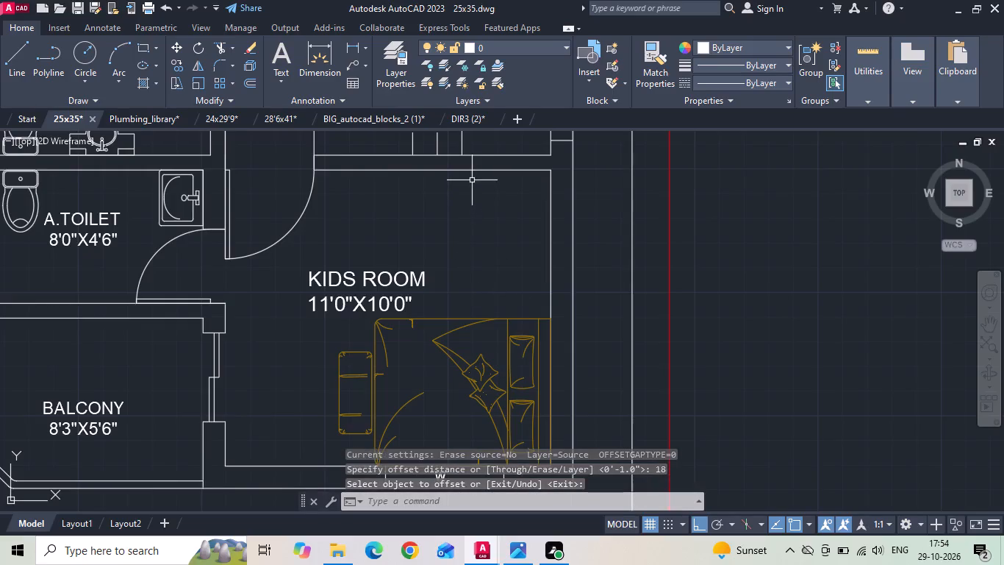
Offset the KIDS ROOM's top wall line 18 inches down into the room for the wardrobe front.
type("O 18")
key("space")
left_click_drag(472, 169, 469, 196)
left_click(463, 212)
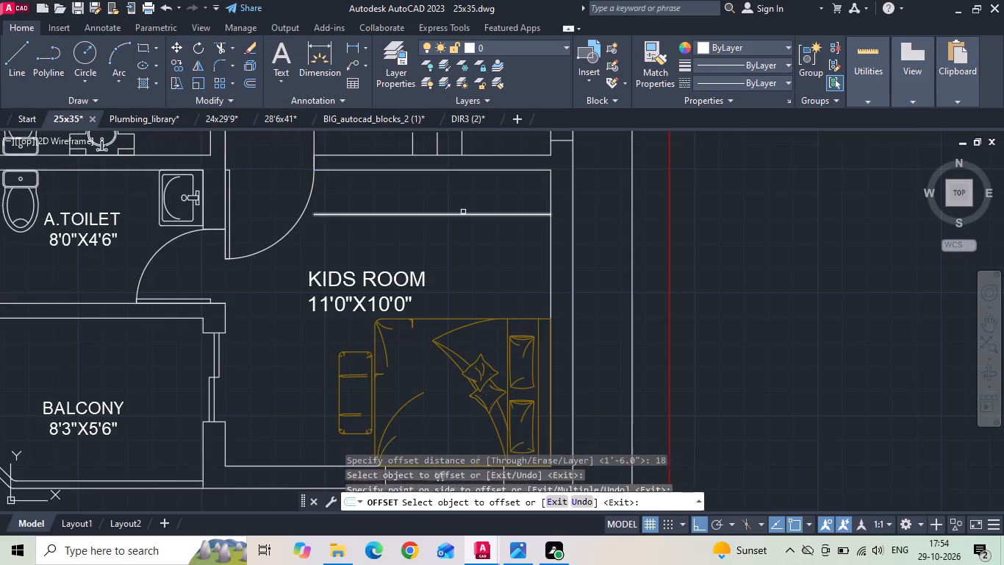
scroll(462, 213, "down", 2)
key("Escape")
Offset the KIDS ROOM's right inner wall line 7' to the left for the wardrobe's side.
scroll(456, 189, "up", 2)
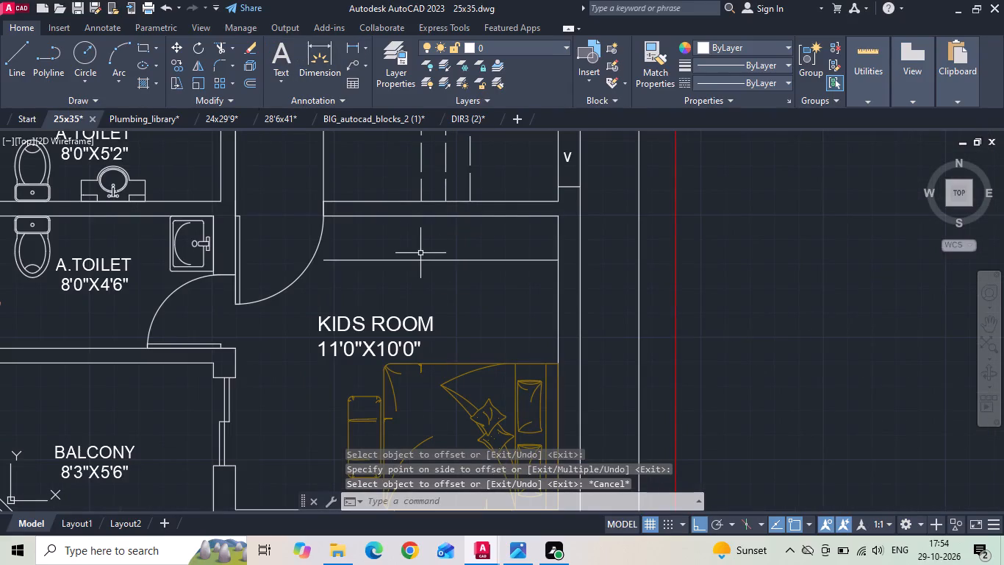
type("O")
key("space")
key("7")
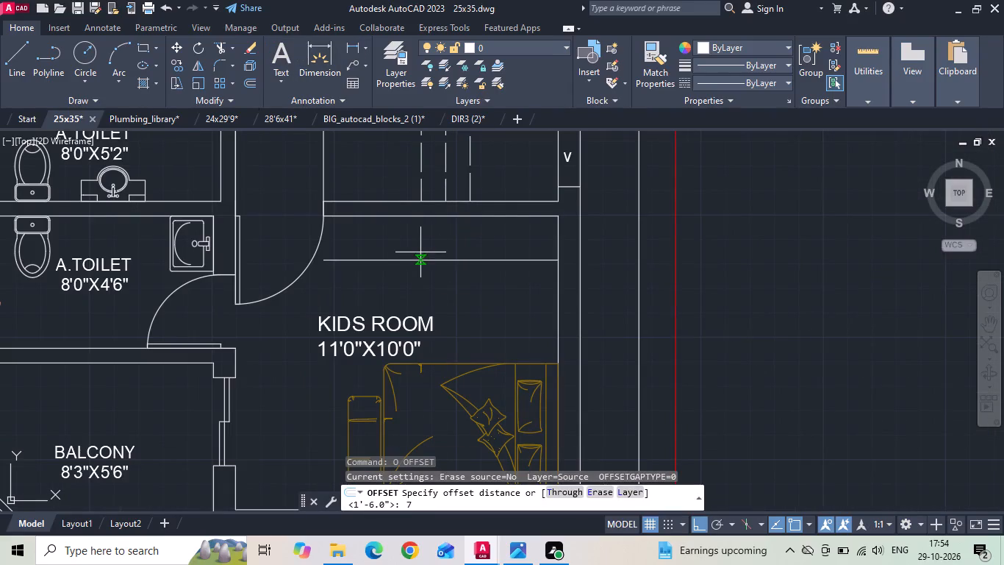
key("apostrophe")
key("Return")
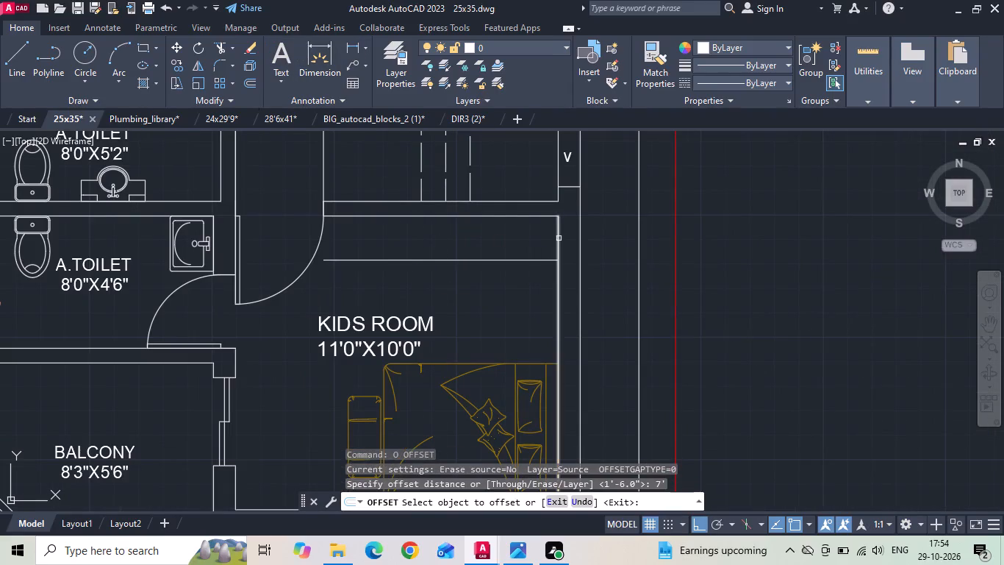
left_click(559, 238)
left_click(501, 238)
key("Escape")
Trim the overrunning wardrobe lines in the KIDS ROOM to a closed rectangle and erase the leftover vertical piece.
key("t")
key("r")
key("space")
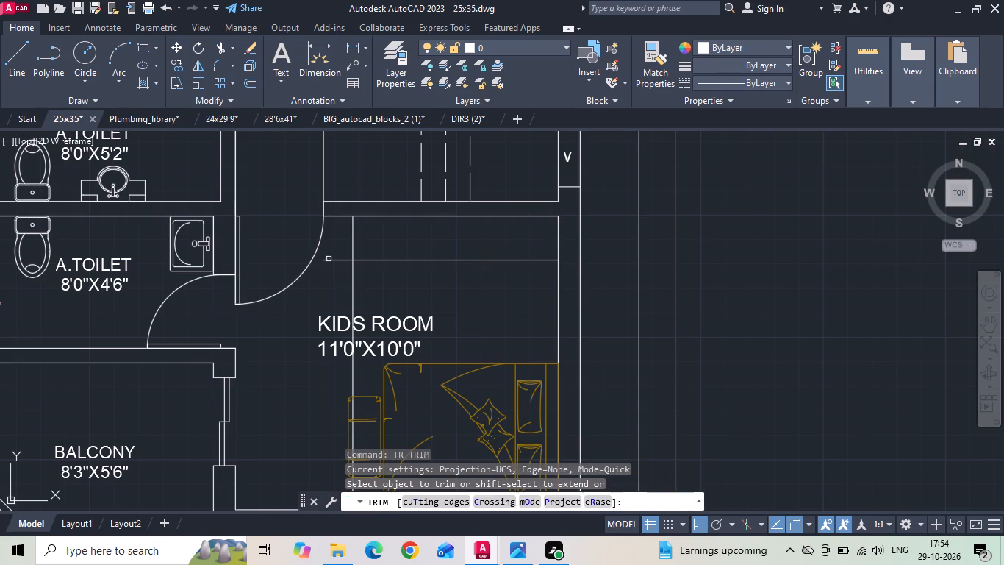
left_click_drag(331, 252, 349, 274)
left_click(356, 277)
left_click(350, 274)
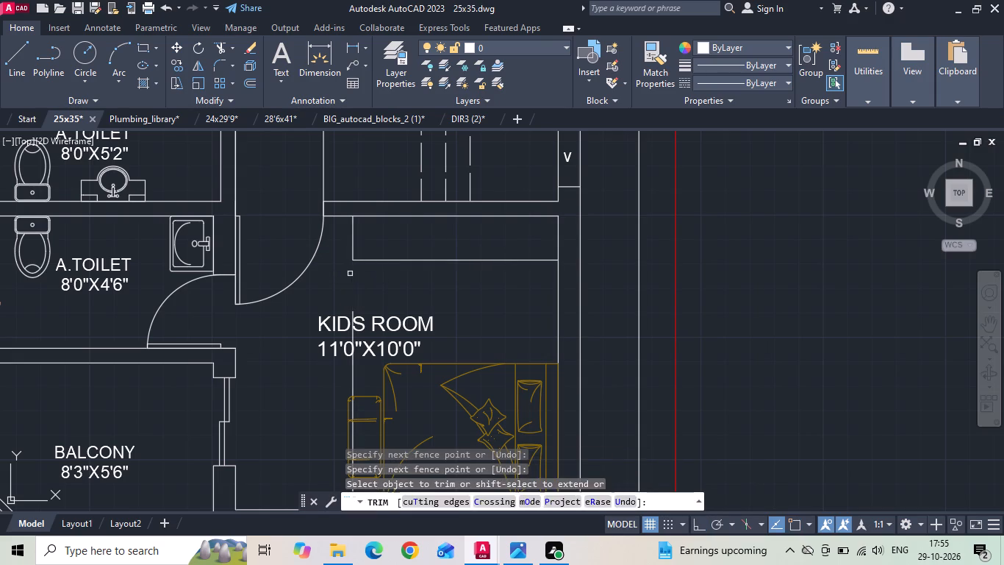
key("Escape")
left_click(351, 373)
key("Delete")
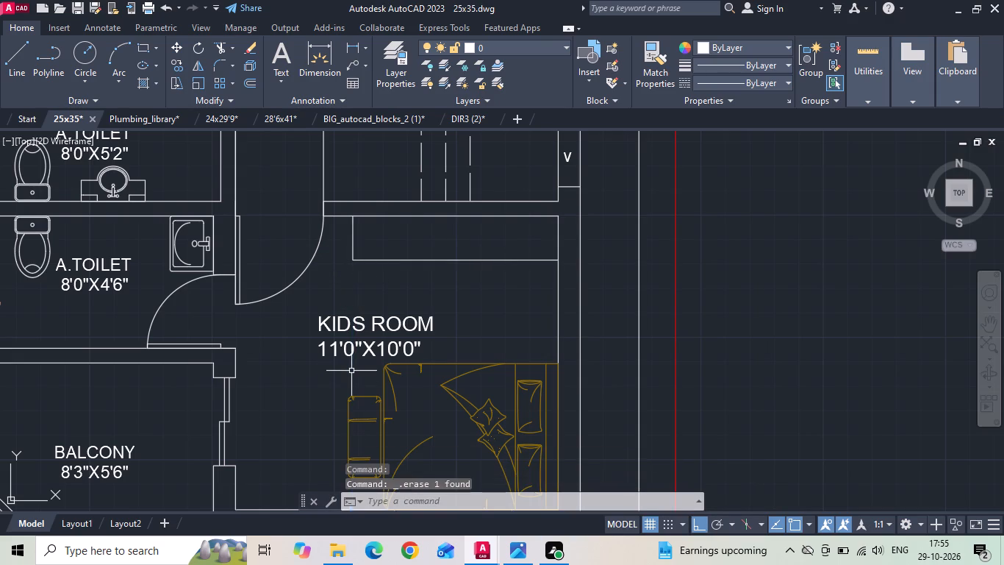
Offset the KIDS ROOM wardrobe's front line 1 inch inward.
type("O 1")
key("space")
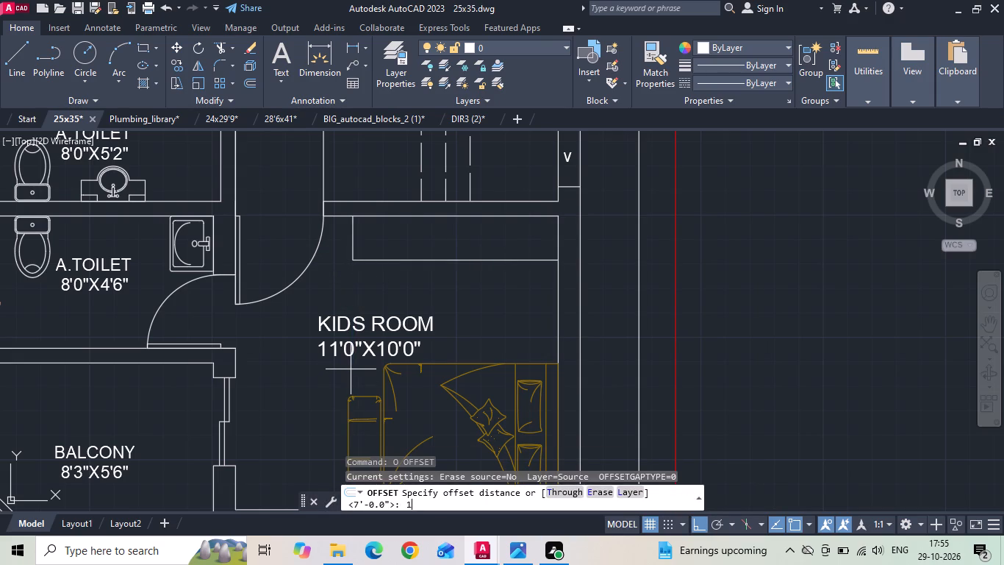
left_click(385, 260)
left_click(384, 235)
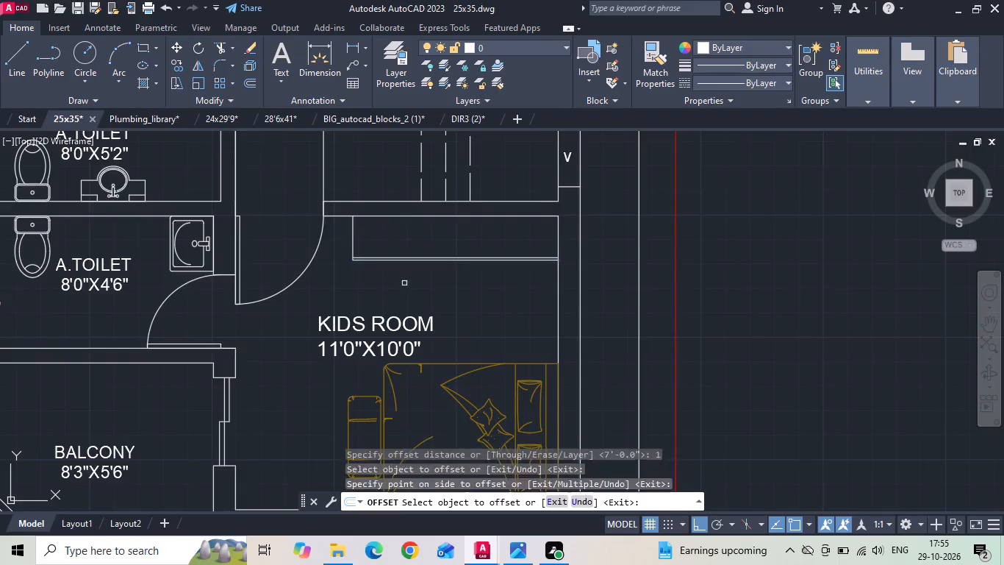
scroll(426, 316, "down", 3)
key("Escape")
Trim the top wall line where it crosses the wall between the BALCONY and M.BEDROOM.
scroll(366, 160, "up", 2)
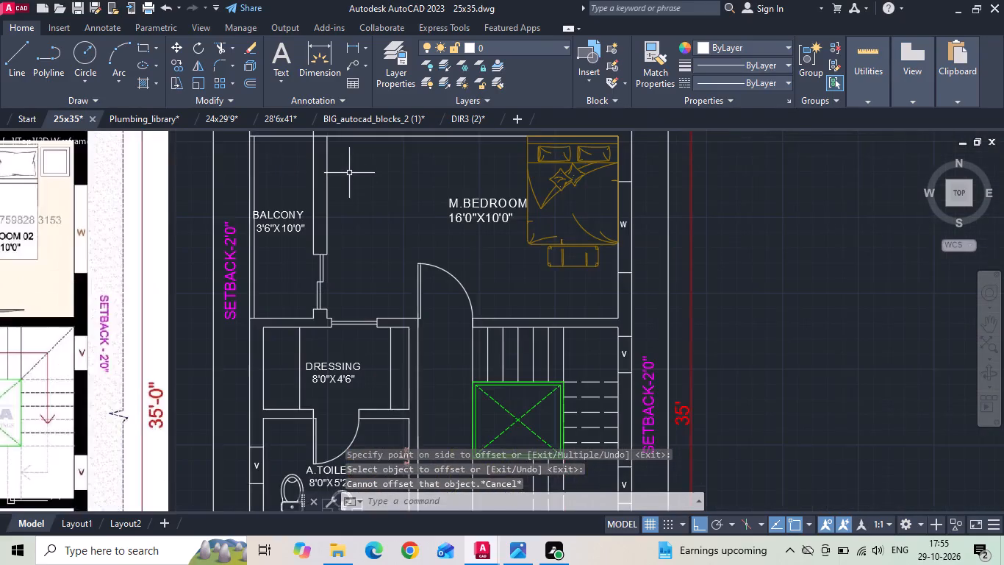
middle_click_drag(355, 191, 402, 293)
key("t")
key("r")
key("space")
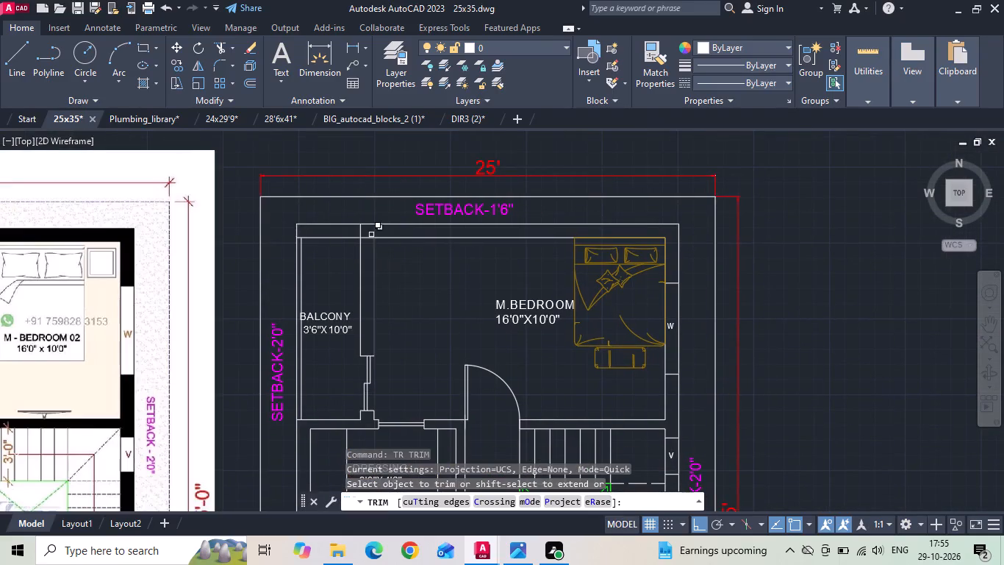
left_click(367, 236)
key("Escape")
Offset the M.BEDROOM's left inner wall line 18 inches into the room for the wardrobe front.
type("O 18")
key("space")
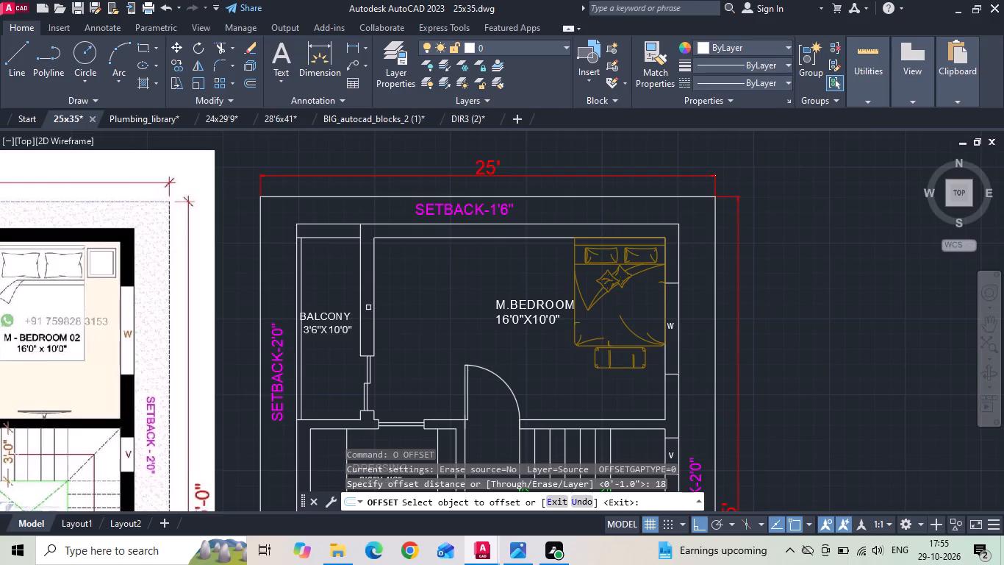
left_click(375, 295)
left_click(423, 288)
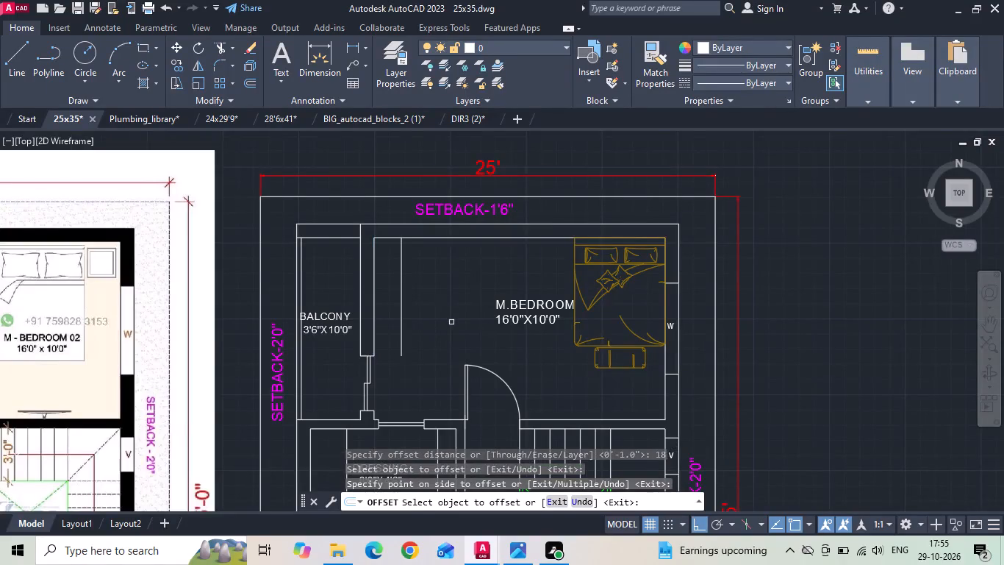
scroll(448, 325, "down", 1)
key("Escape")
Draw a horizontal line from the balcony wall's lower corner to the lower end of the M.BEDROOM wardrobe front.
scroll(416, 331, "up", 2)
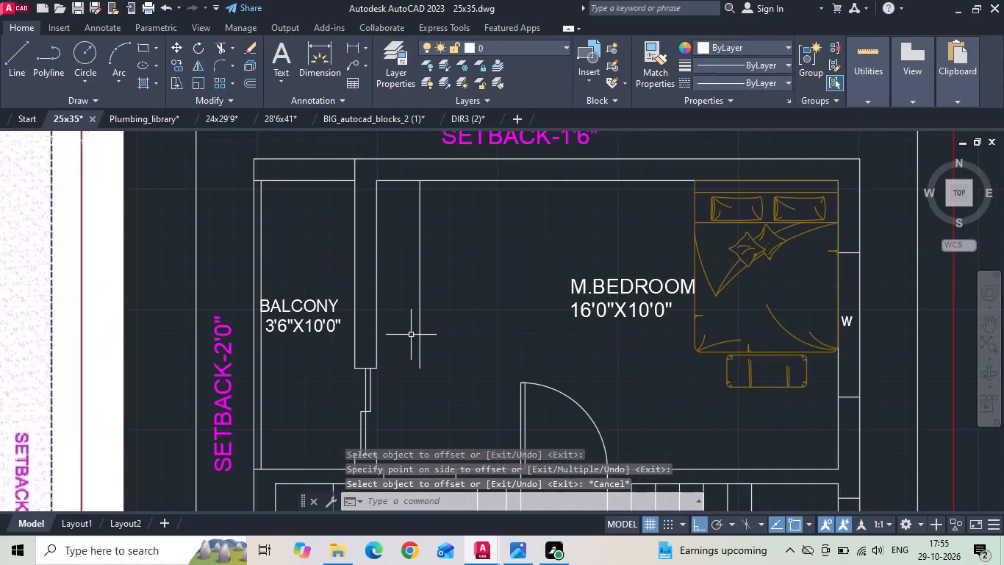
type("L")
key("space")
left_click(380, 366)
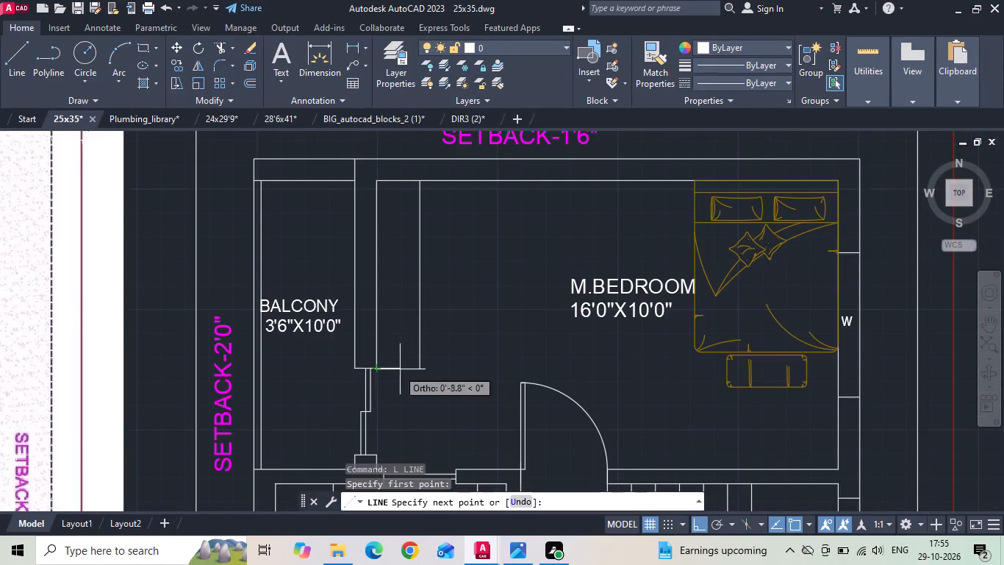
left_click(421, 369)
key("Escape")
Offset the M.BEDROOM wardrobe's bottom line 6 inches upward.
type("O")
key("space")
type("6")
key("space")
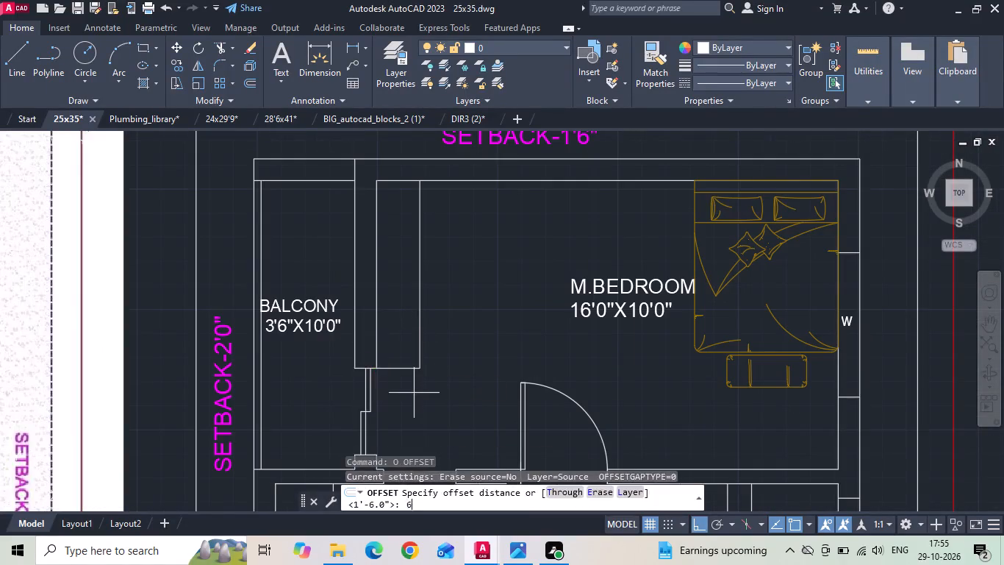
left_click_drag(398, 369, 392, 346)
left_click(392, 310)
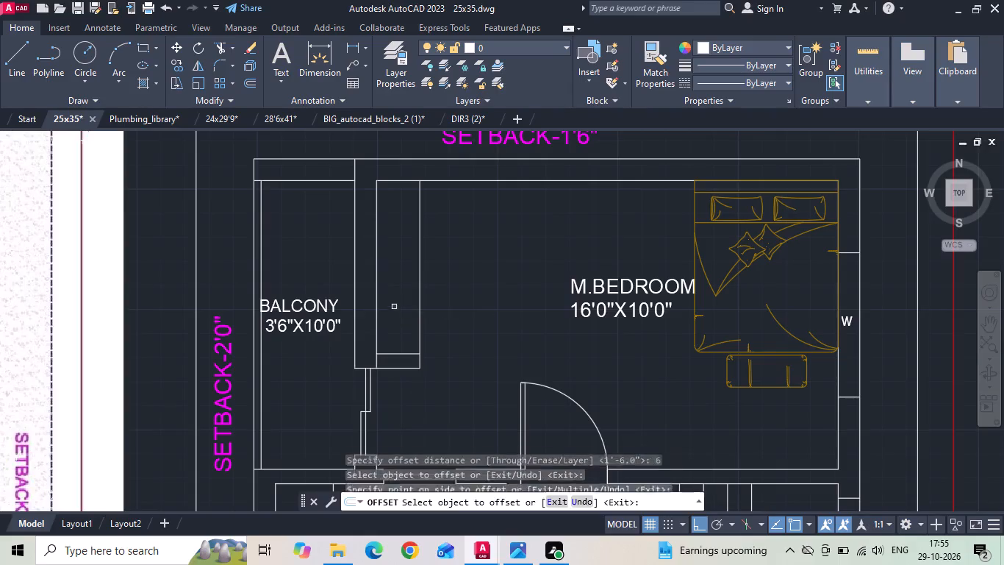
key("Escape")
Trim away the original bottom line and the wardrobe front's overhang below the new M.BEDROOM wardrobe edge.
key("t")
key("r")
key("space")
left_click_drag(405, 375, 450, 357)
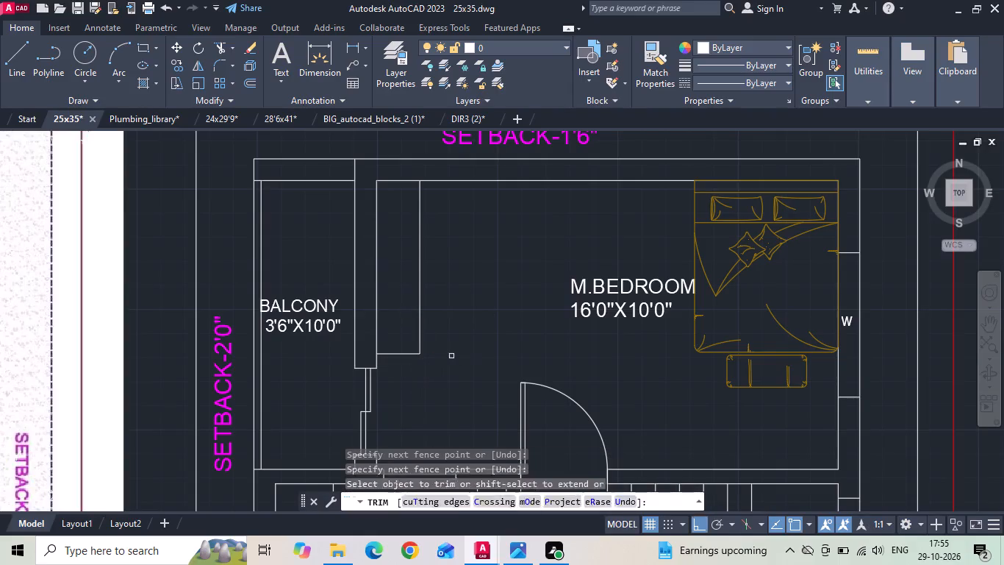
Offset the M.BEDROOM wardrobe's front line 1 inch toward the inside of the wardrobe.
key("Escape")
type("O 1")
key("space")
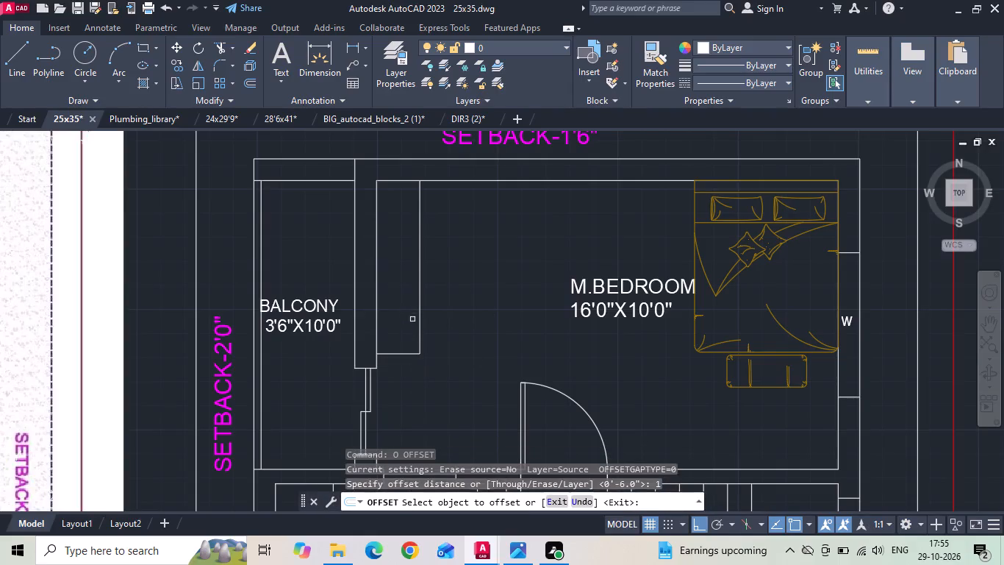
left_click_drag(419, 291, 410, 290)
left_click(403, 290)
scroll(503, 275, "down", 3)
key("Escape")
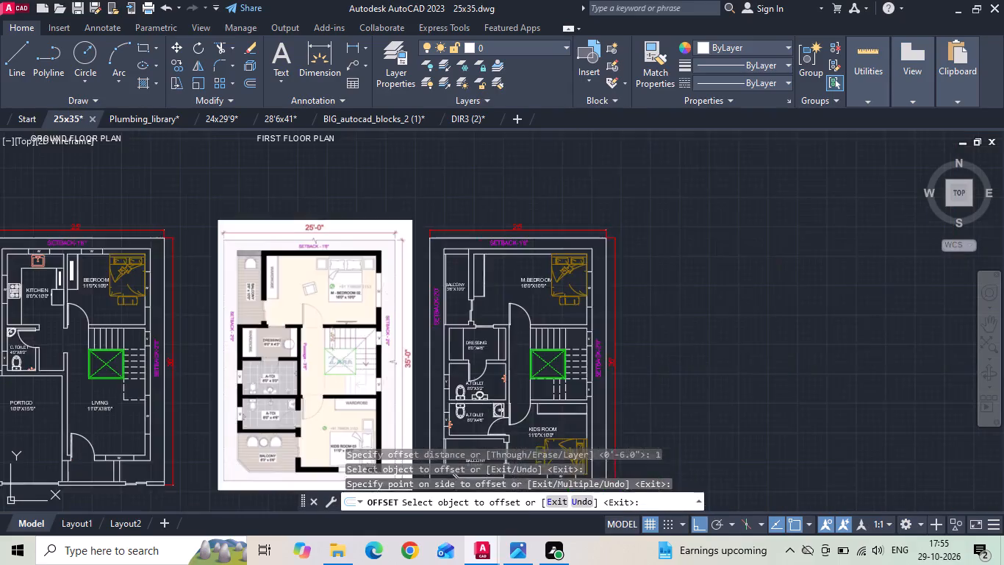
Copy the vertical WARDROBE label from the ground floor BEDROOM into the M.BEDROOM wardrobe on the first floor plan.
scroll(503, 287, "down", 1)
scroll(264, 288, "up", 3)
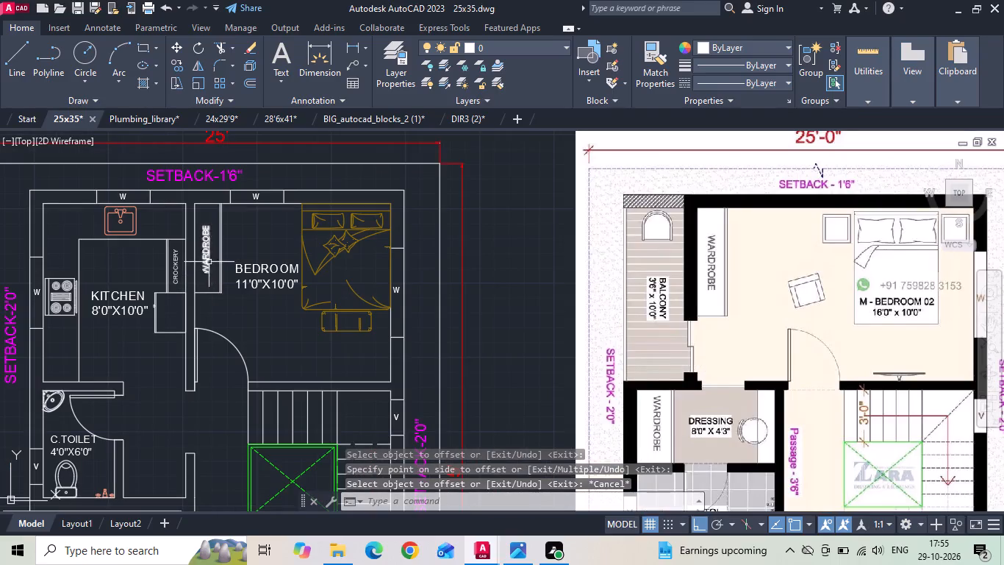
left_click(209, 262)
right_click(209, 262)
left_click(225, 278)
left_click(210, 261)
scroll(354, 252, "down", 2)
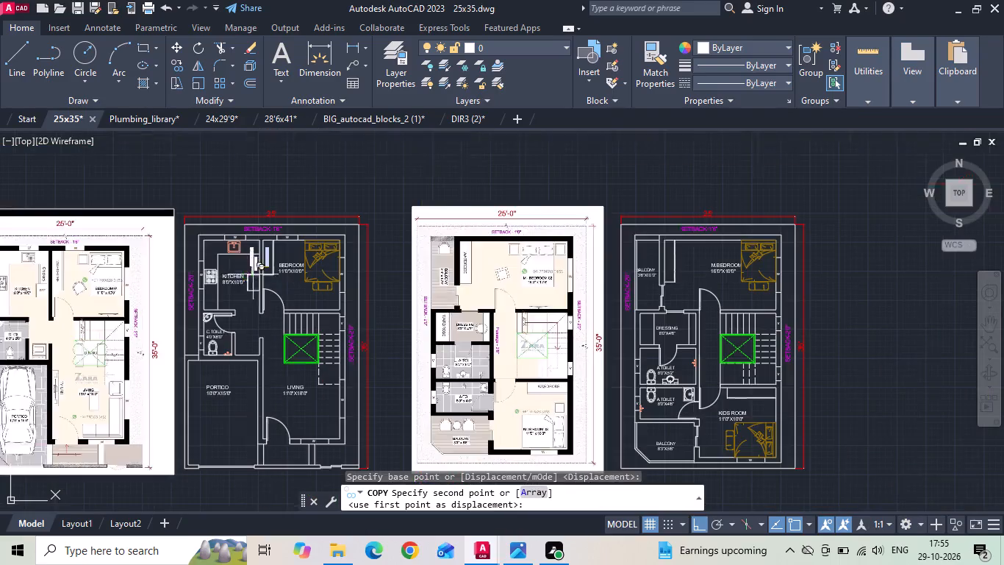
scroll(648, 249, "up", 3)
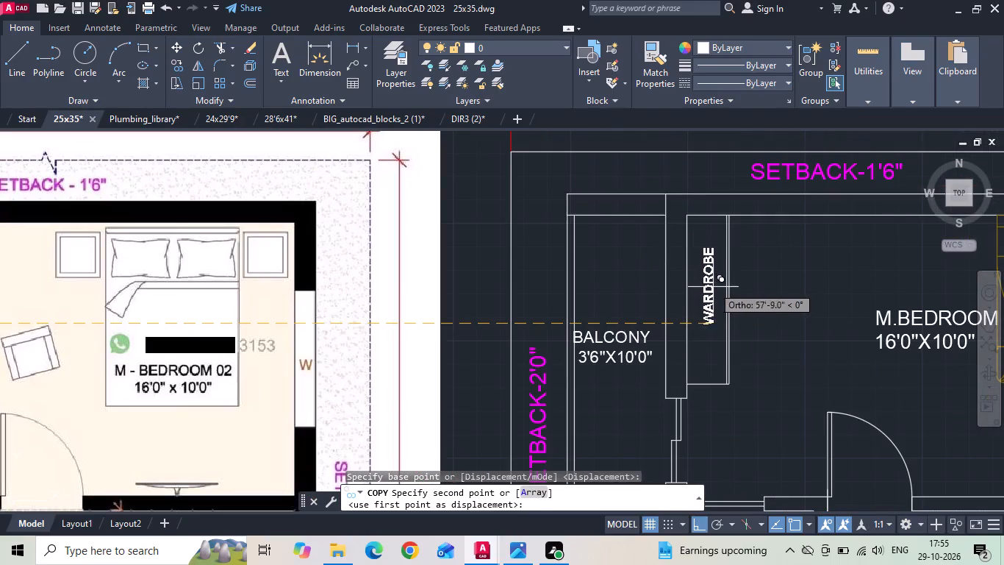
left_click(713, 288)
key("Escape")
Move the M.BEDROOM WARDROBE label slightly downward inside the wardrobe.
left_click(709, 287)
right_click(708, 286)
left_click(736, 269)
left_click(776, 269)
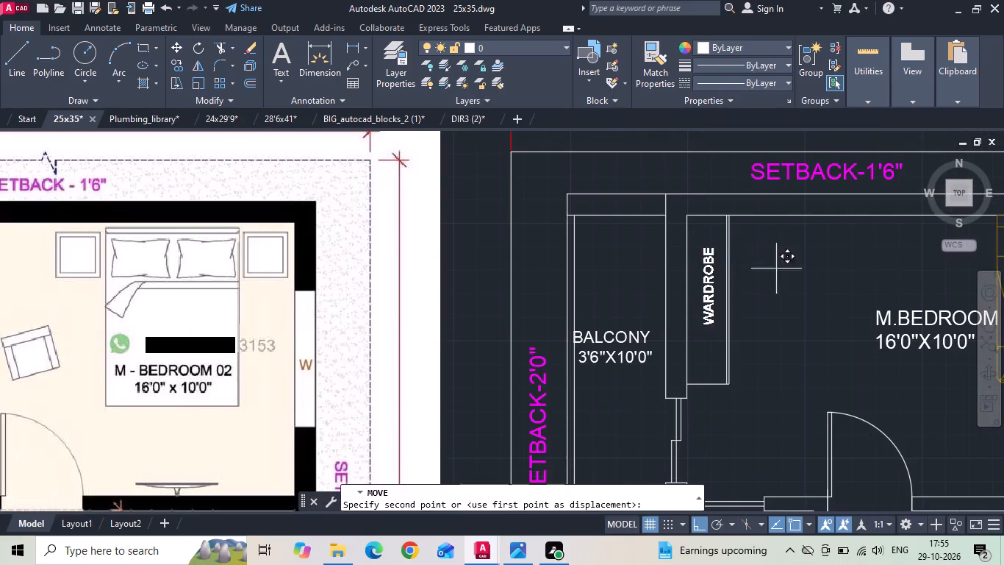
left_click(778, 283)
Copy the M.BEDROOM WARDROBE label into the KIDS ROOM, below its wardrobe.
left_click(712, 314)
right_click(711, 314)
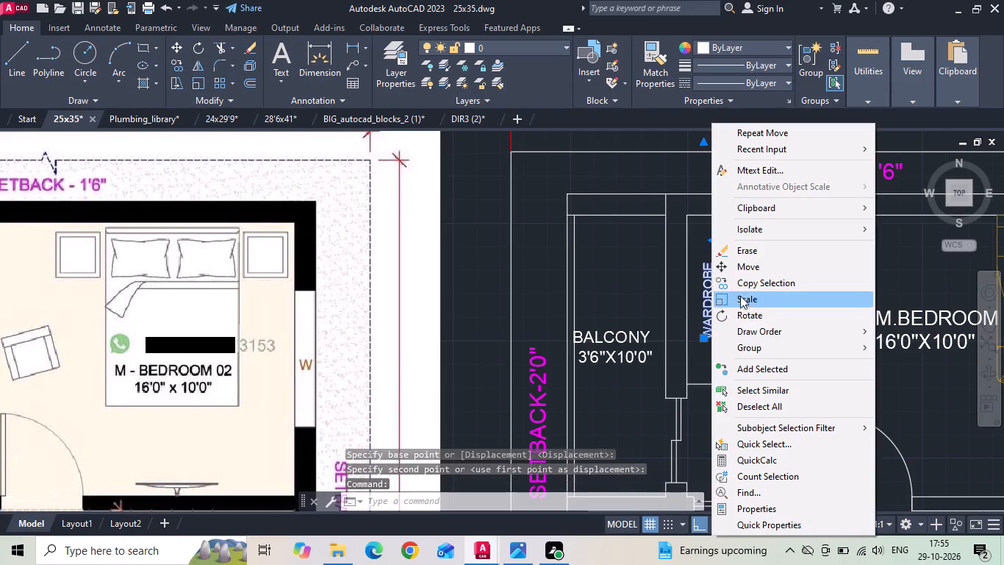
left_click(745, 285)
scroll(384, 231, "down", 3)
left_click_drag(426, 247, 426, 278)
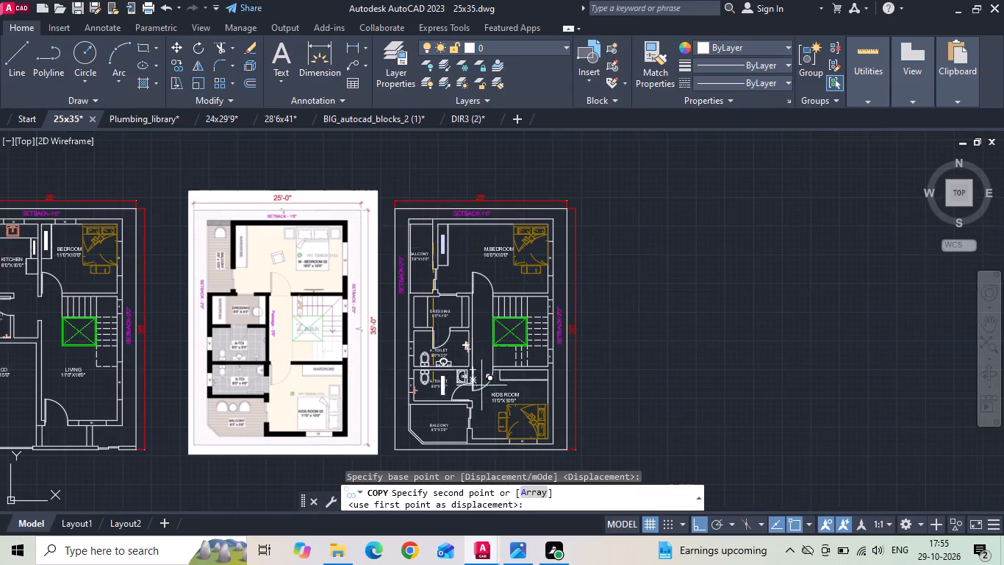
scroll(487, 399, "up", 2)
left_click(700, 518)
scroll(555, 416, "up", 2)
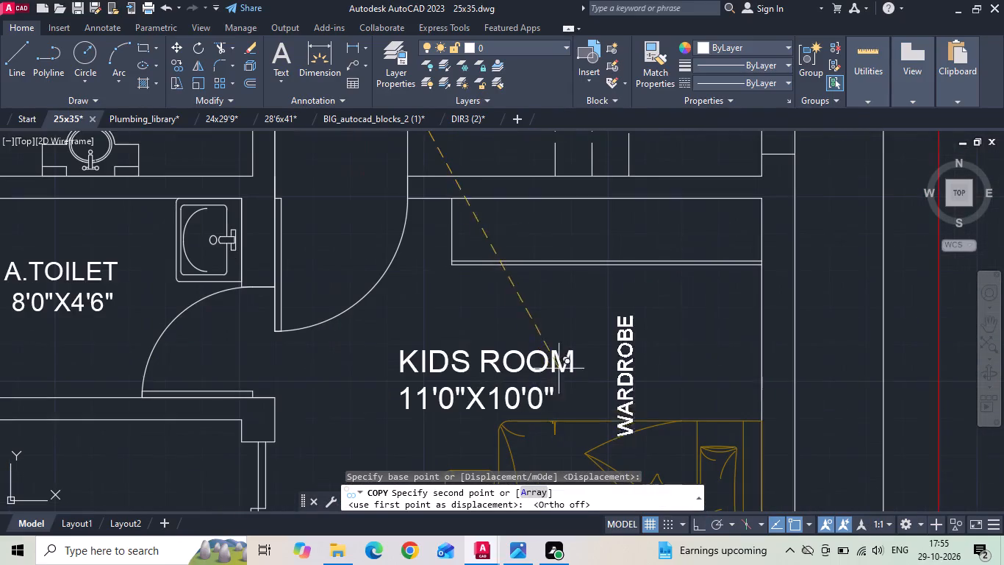
left_click(559, 329)
key("Escape")
Rotate the copied KIDS ROOM WARDROBE label so that it reads horizontally.
left_click(632, 305)
right_click(614, 305)
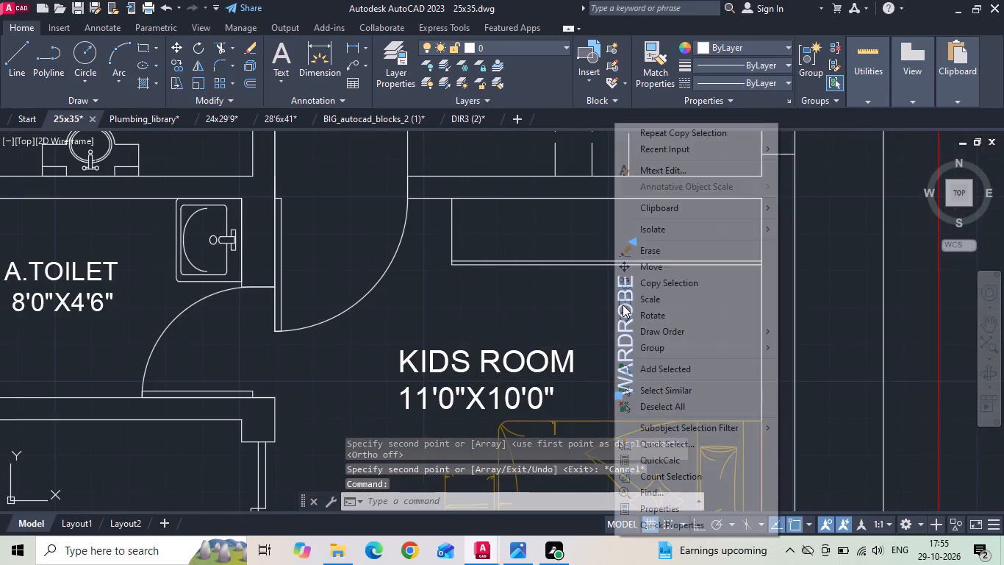
left_click(628, 312)
key("F8")
left_click_drag(645, 306, 642, 315)
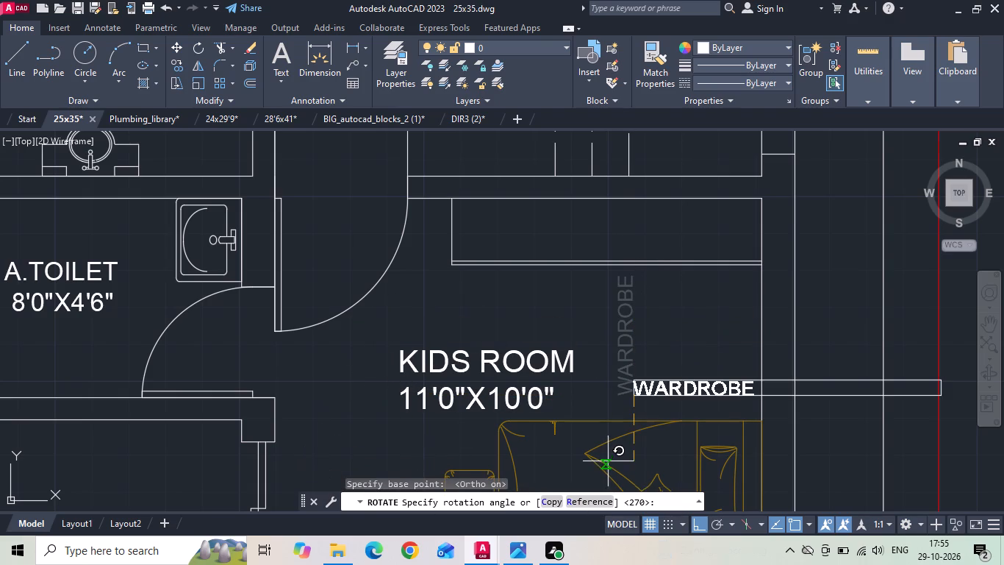
left_click(670, 447)
Move the horizontal WARDROBE label into the middle of the KIDS ROOM wardrobe and save the drawing.
left_click(686, 398)
left_click(675, 379)
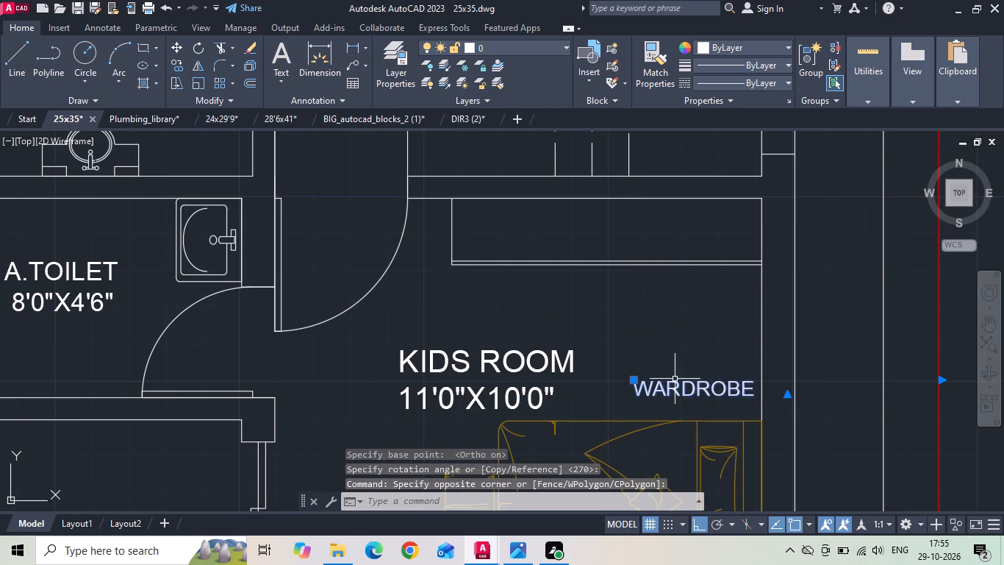
right_click(675, 379)
left_click(711, 271)
left_click(681, 391)
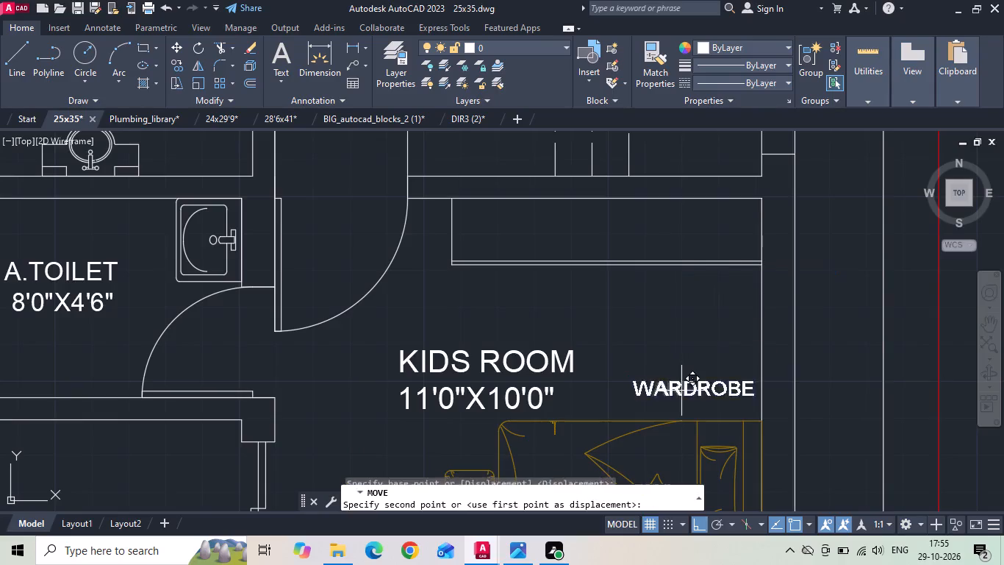
double_click(648, 233)
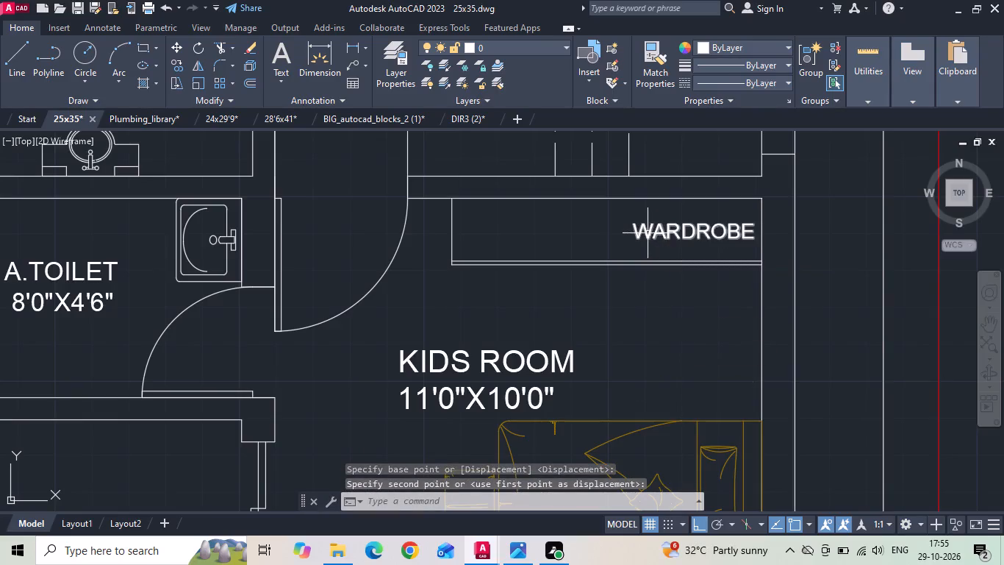
left_click(648, 233)
right_click(603, 233)
left_click(628, 272)
left_click_drag(674, 333, 624, 333)
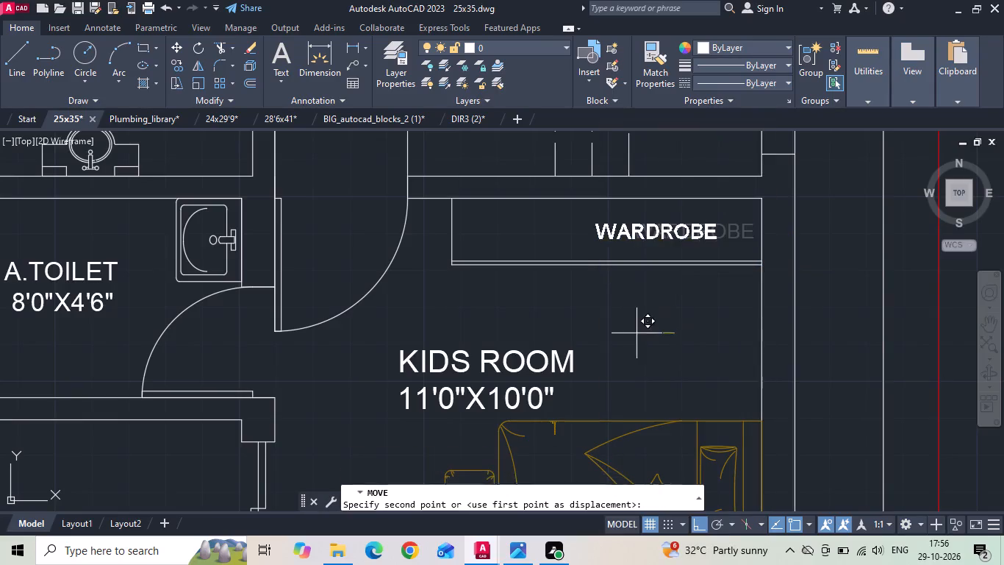
left_click(581, 324)
key("ctrl+s")
Offset the DRESSING room wardrobe's front line 1 inch toward the inside of the wardrobe.
scroll(609, 305, "down", 3, "ctrl")
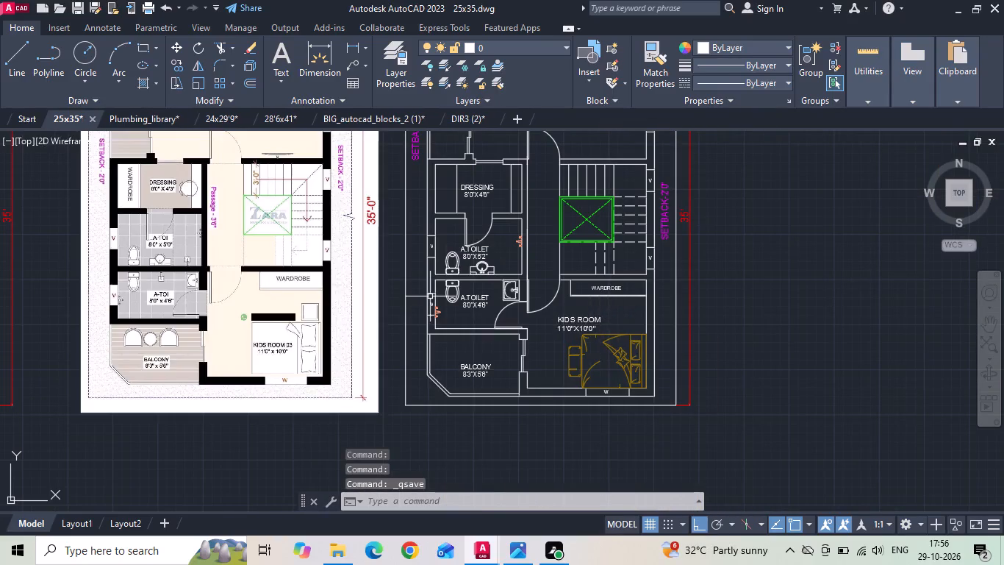
middle_click_drag(414, 286, 459, 381)
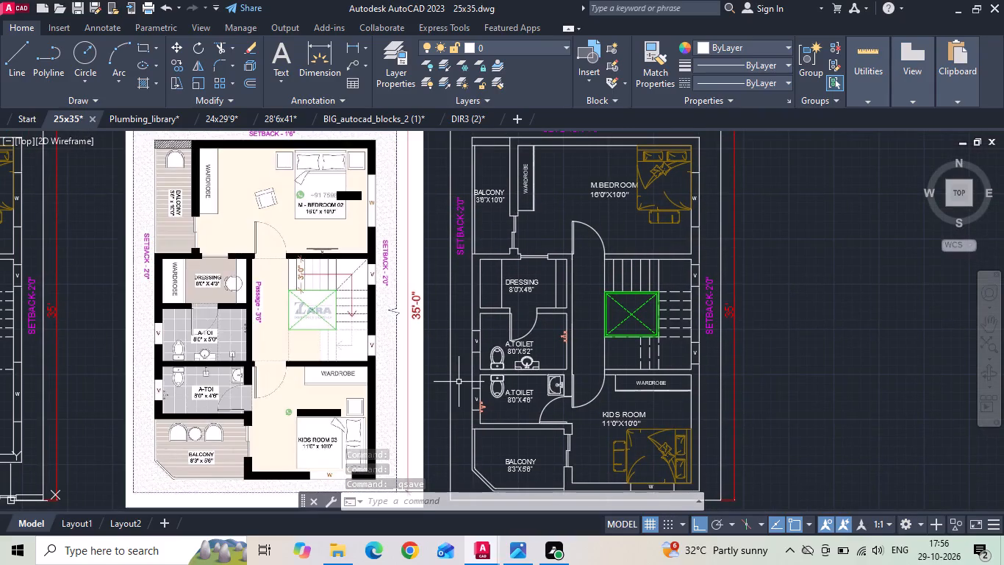
scroll(507, 284, "up", 2)
type("O 1")
key("space")
left_click(495, 280)
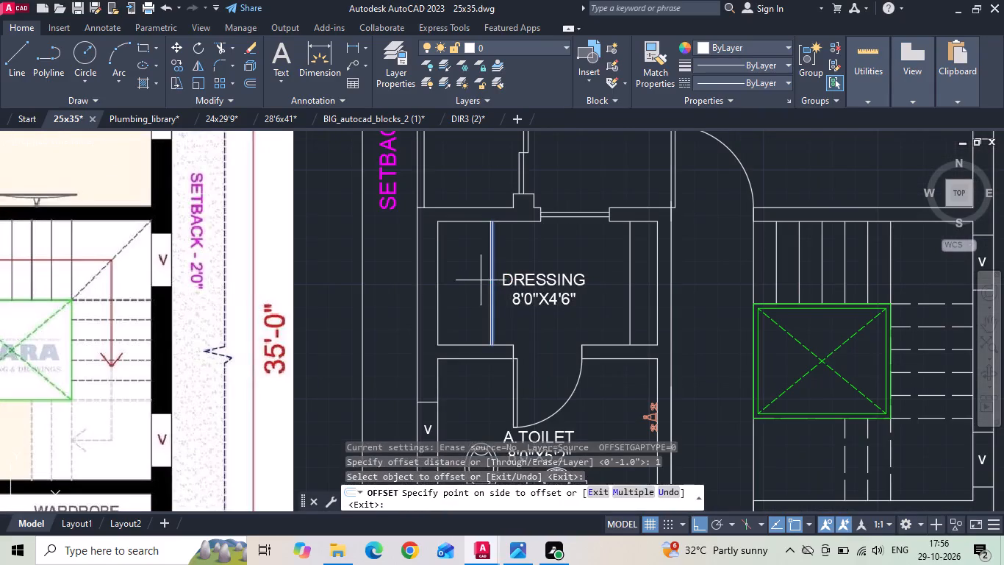
left_click(467, 282)
scroll(481, 307, "down", 1)
key("Escape")
Copy the M.BEDROOM's vertical WARDROBE label into the DRESSING room wardrobe and save the drawing.
left_click(524, 145)
right_click(523, 146)
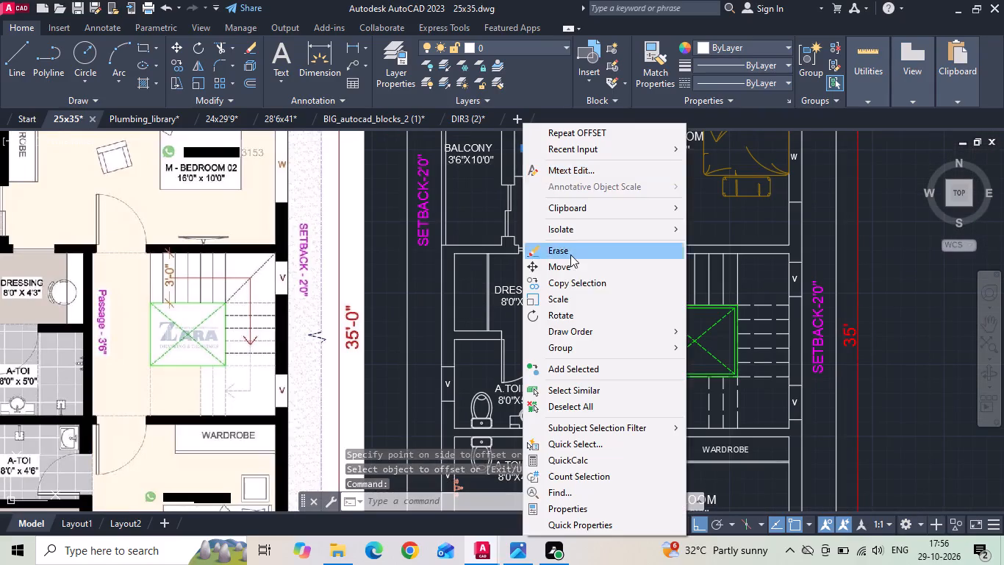
left_click(576, 282)
left_click_drag(531, 143, 536, 192)
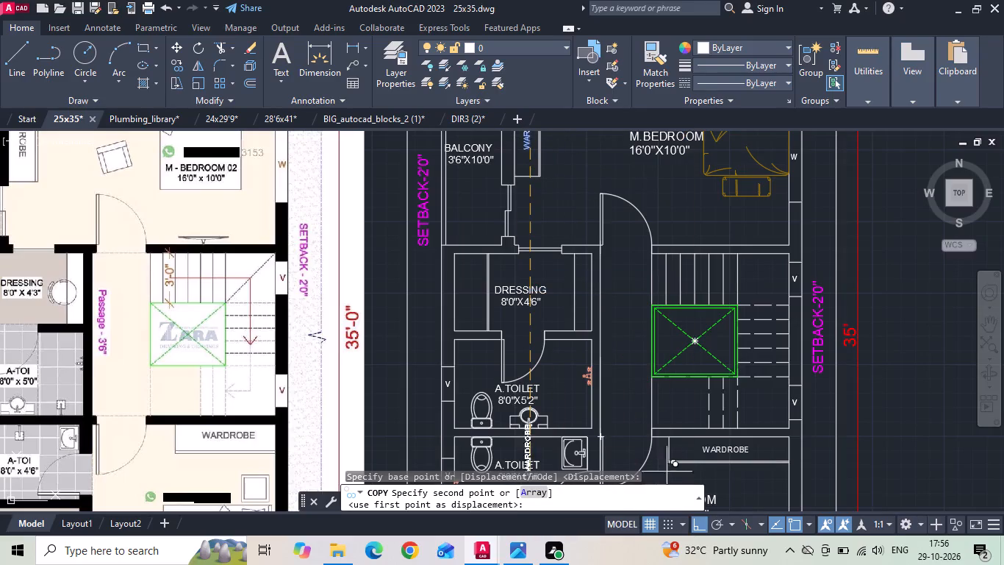
left_click_drag(696, 527, 680, 483)
scroll(476, 306, "up", 1)
left_click(471, 326)
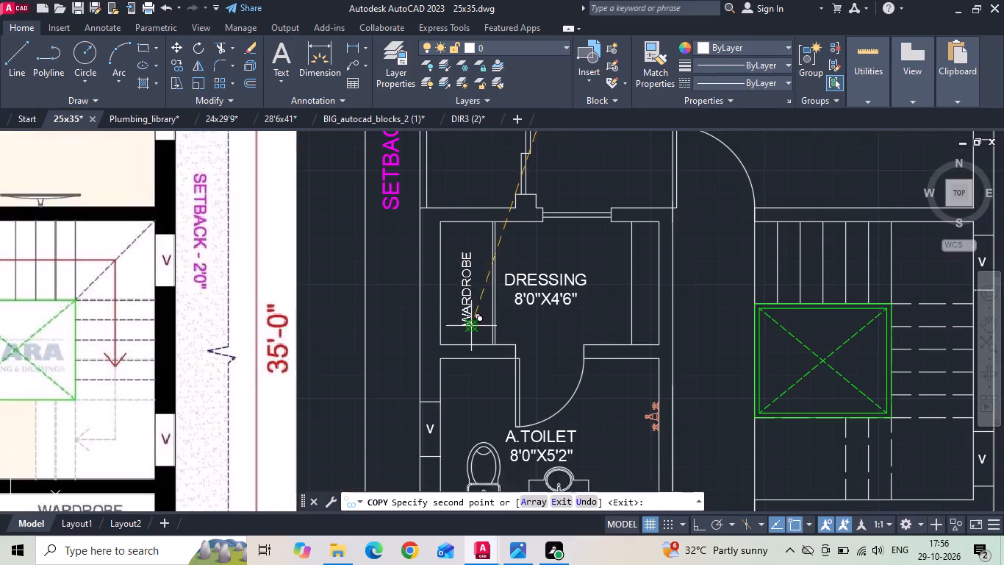
key("ctrl+s")
scroll(606, 346, "down", 1)
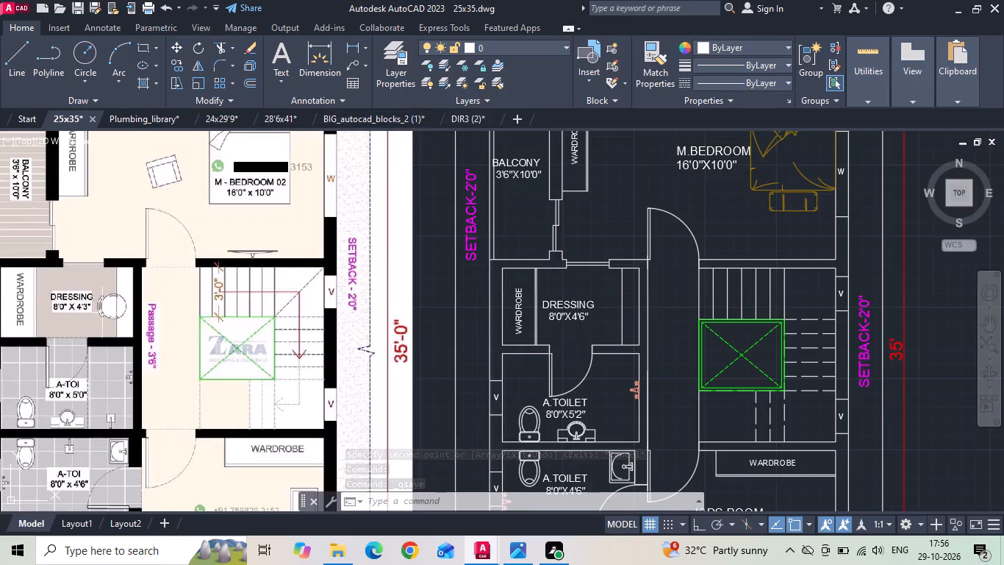
Find and open the drawing "furniture blocks Unlimited (1)", accepting the foreign file and the default substitute fonts.
left_click(115, 564)
type("FU")
key("r")
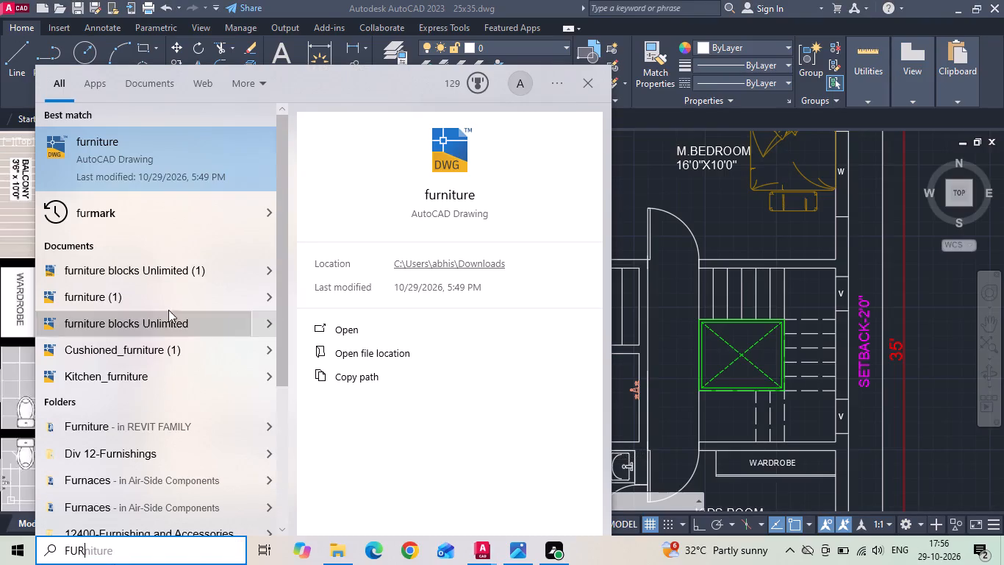
double_click(173, 279)
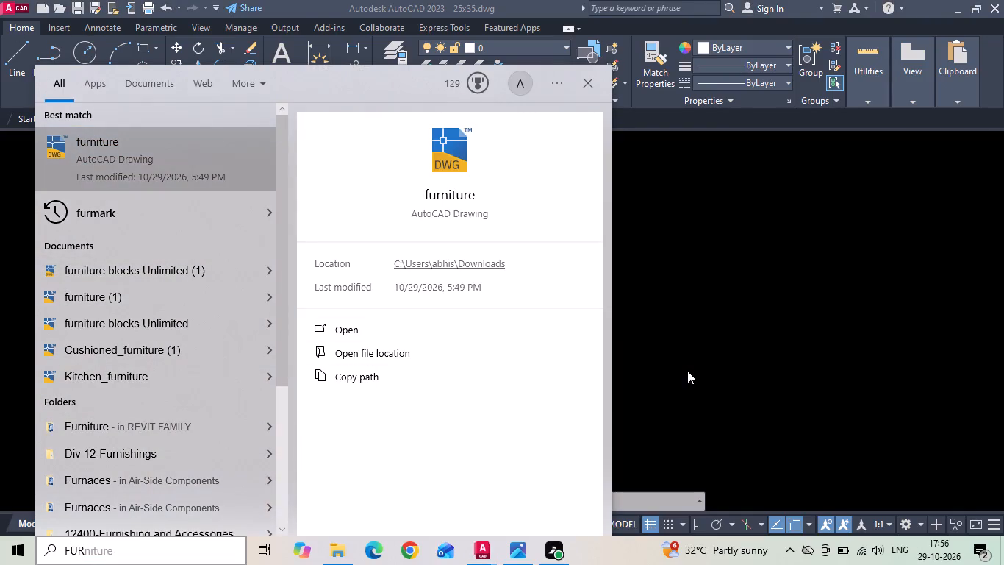
left_click(584, 83)
left_click(576, 238)
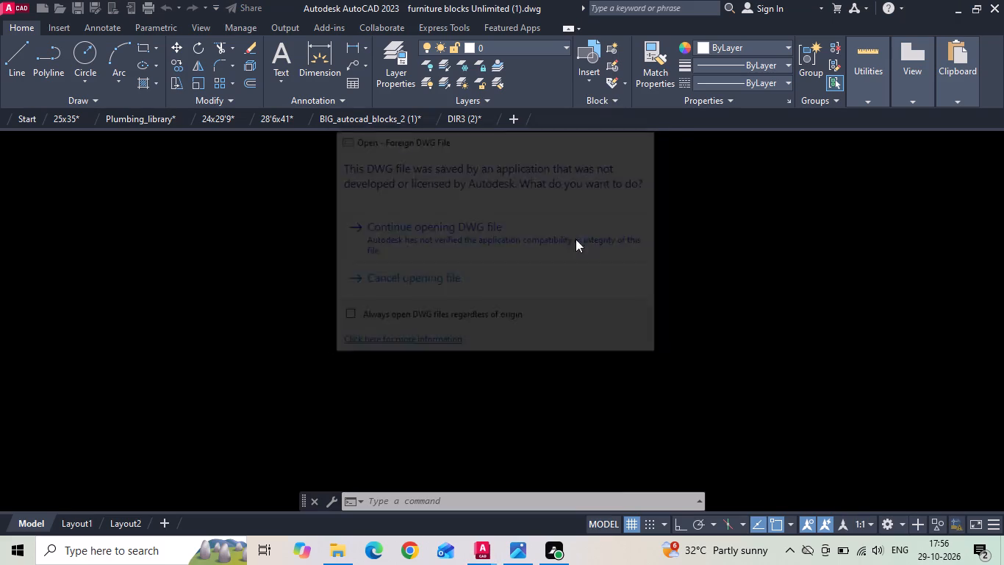
left_click(561, 252)
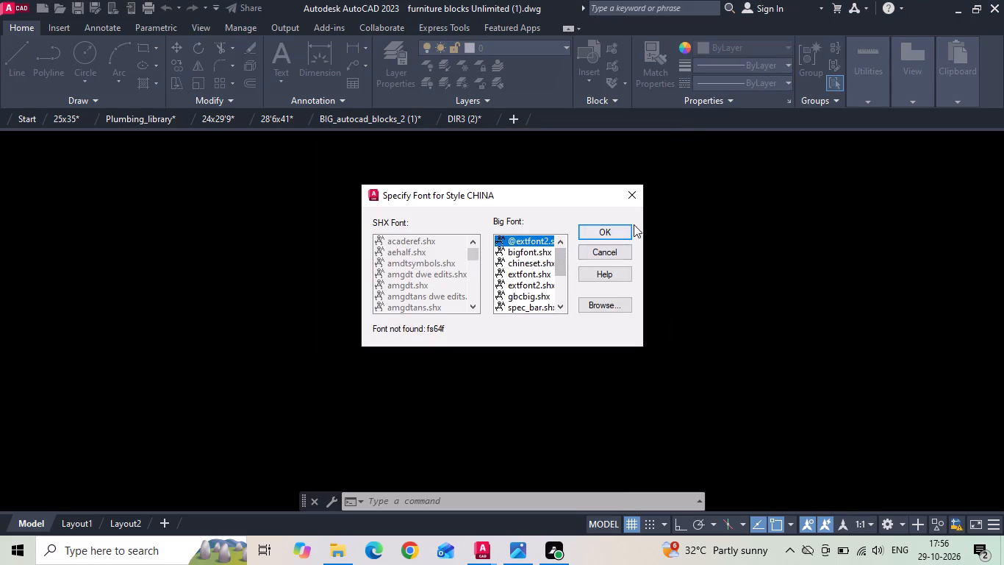
left_click(601, 230)
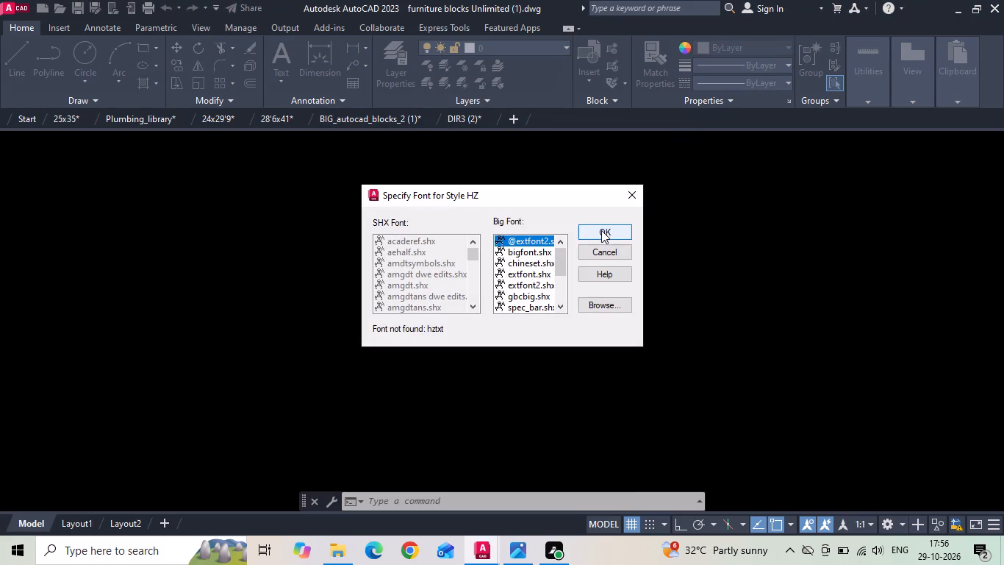
left_click(600, 232)
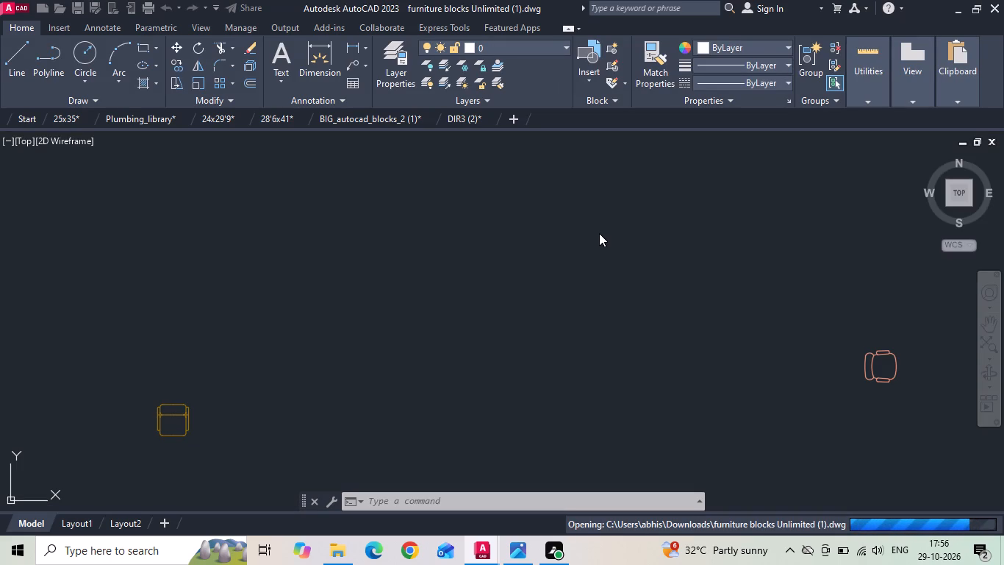
Copy the small round block, two curved-back armchairs, and the set of two chairs with a round table to the clipboard.
scroll(564, 321, "down", 4)
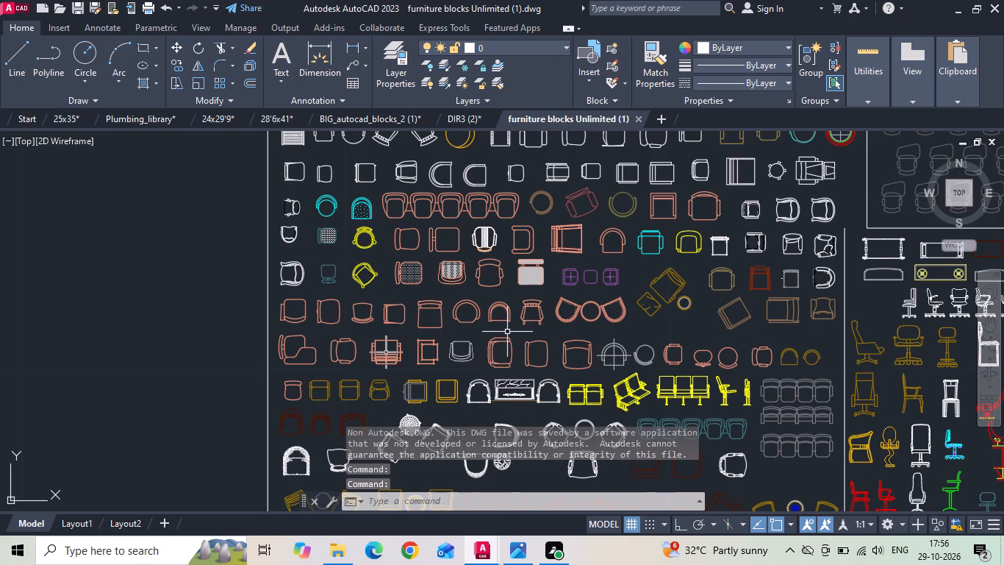
left_click(726, 349)
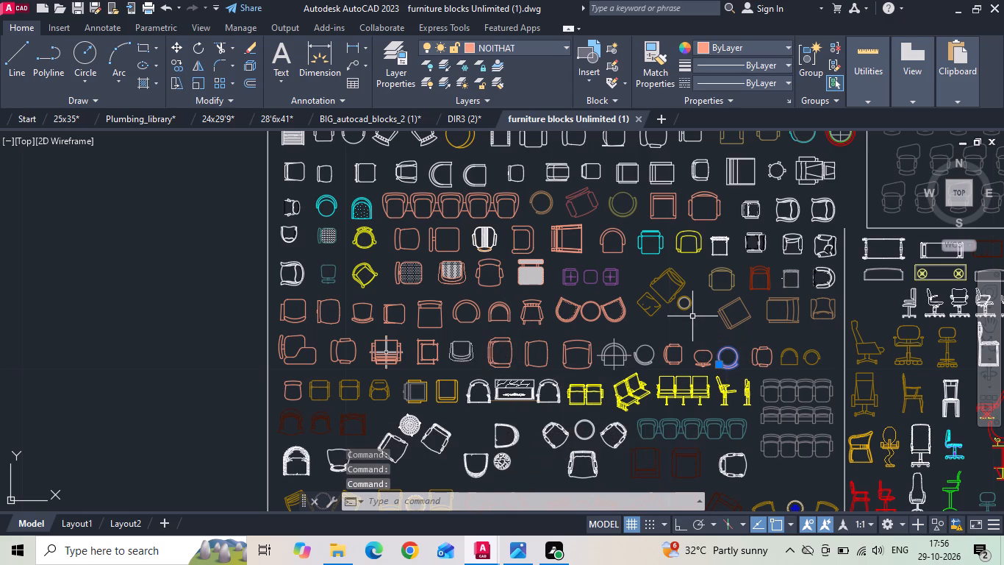
left_click(467, 179)
left_click(442, 180)
left_click(437, 166)
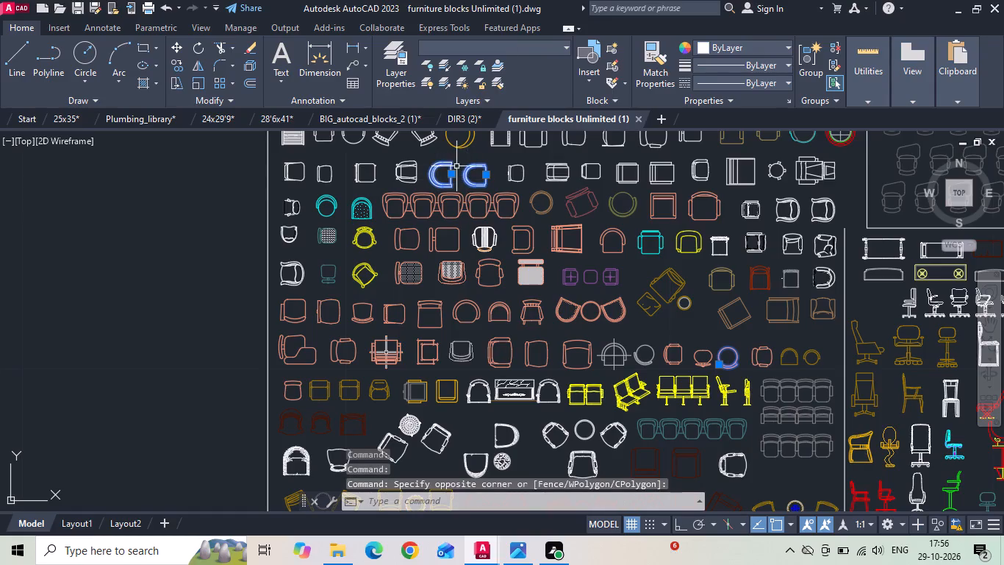
left_click(569, 438)
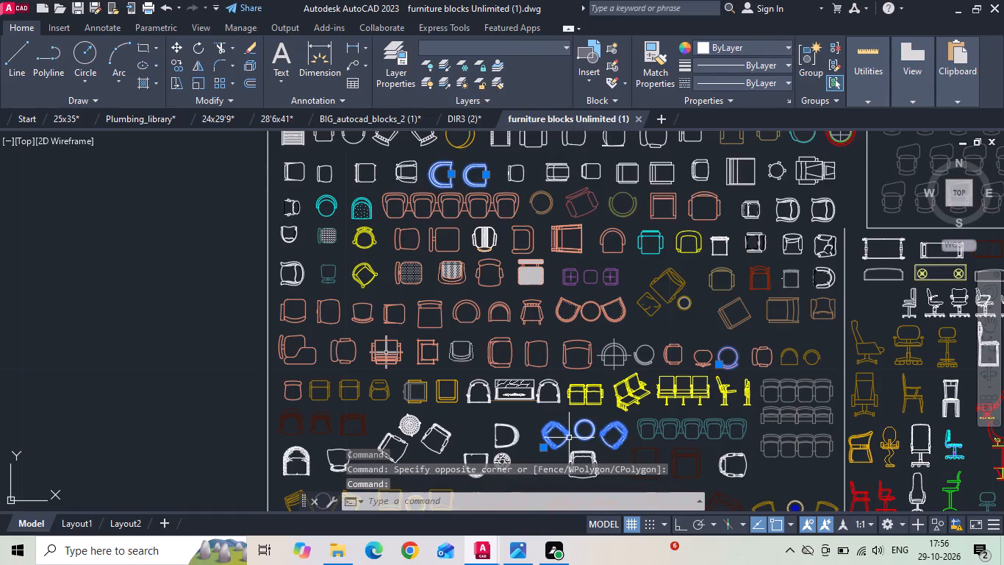
key("ctrl+c")
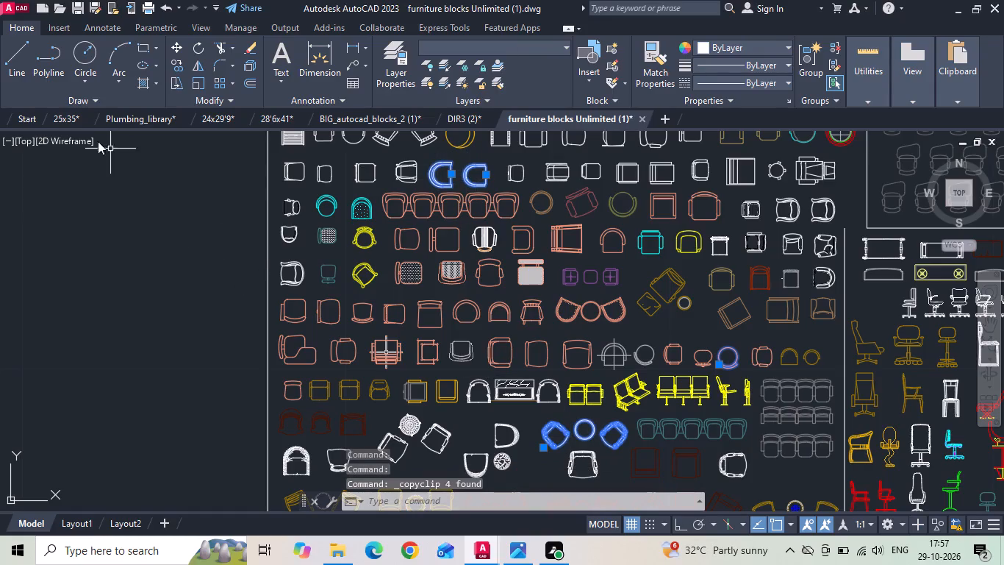
Paste the copied furniture blocks into the 25x35 drawing, in the empty space beside the first floor plan.
left_click(72, 123)
left_click(82, 146, "ctrl")
key("ctrl+v")
scroll(392, 302, "down", 2)
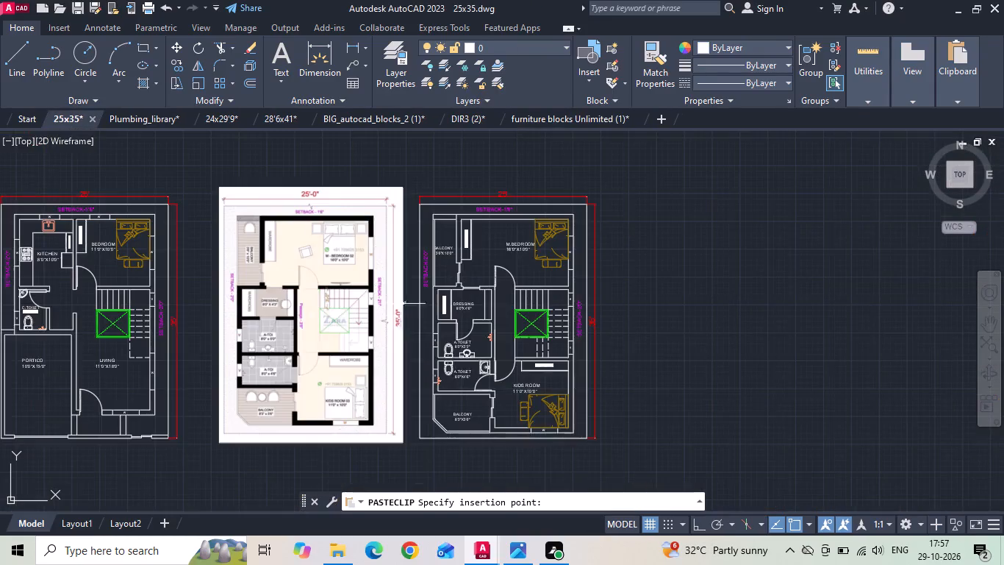
middle_click_drag(461, 368, 442, 267)
left_click(656, 284)
Scale the pasted furniture blocks by a factor of 39.3701.
left_click_drag(639, 313, 681, 276)
left_click(701, 252)
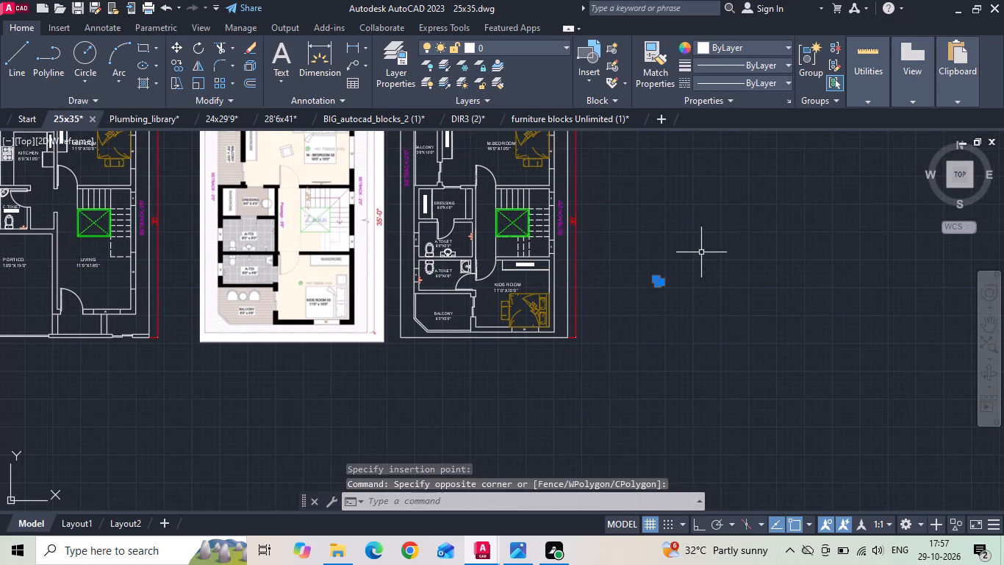
right_click(701, 252)
left_click(717, 321)
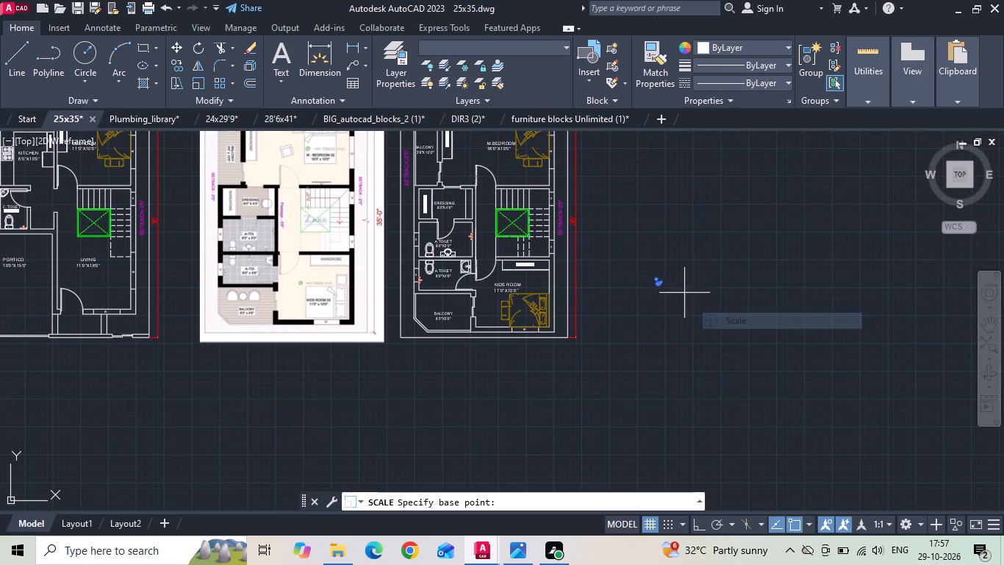
left_click_drag(661, 285, 655, 308)
type("39.3701")
key("Return")
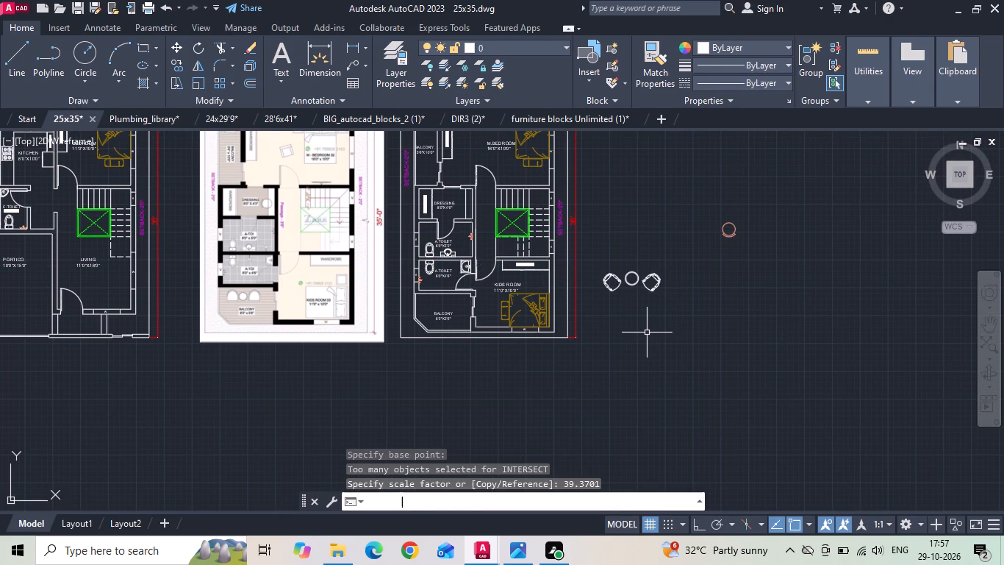
Move the two curved-back armchairs off the first floor plan's upper corner into the empty space beside it.
scroll(647, 333, "down", 2)
scroll(621, 228, "up", 3)
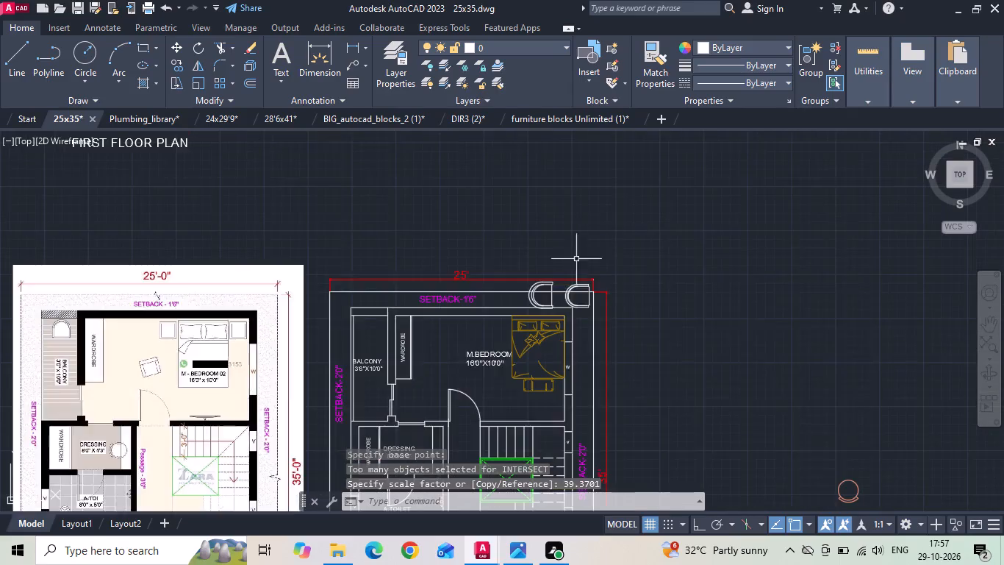
scroll(571, 279, "up", 2)
left_click_drag(584, 330, 498, 326)
left_click(457, 322)
right_click(460, 317)
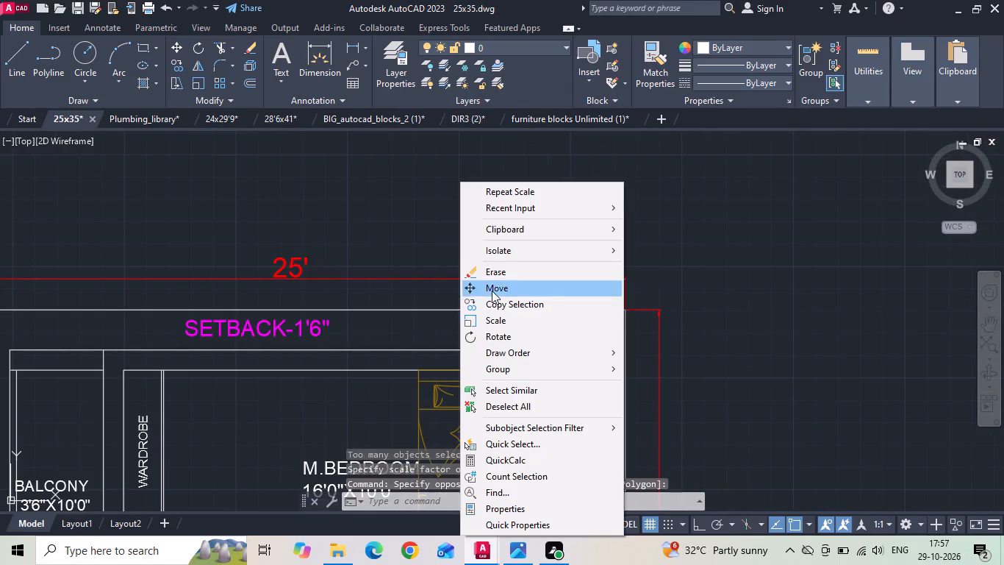
left_click(492, 291)
scroll(515, 236, "down", 2)
left_click_drag(518, 272, 584, 280)
left_click(636, 282)
Rotate the small round chair by 270° with Ortho on so its backrest faces left.
middle_click_drag(680, 322, 702, 228)
scroll(720, 238, "down", 1)
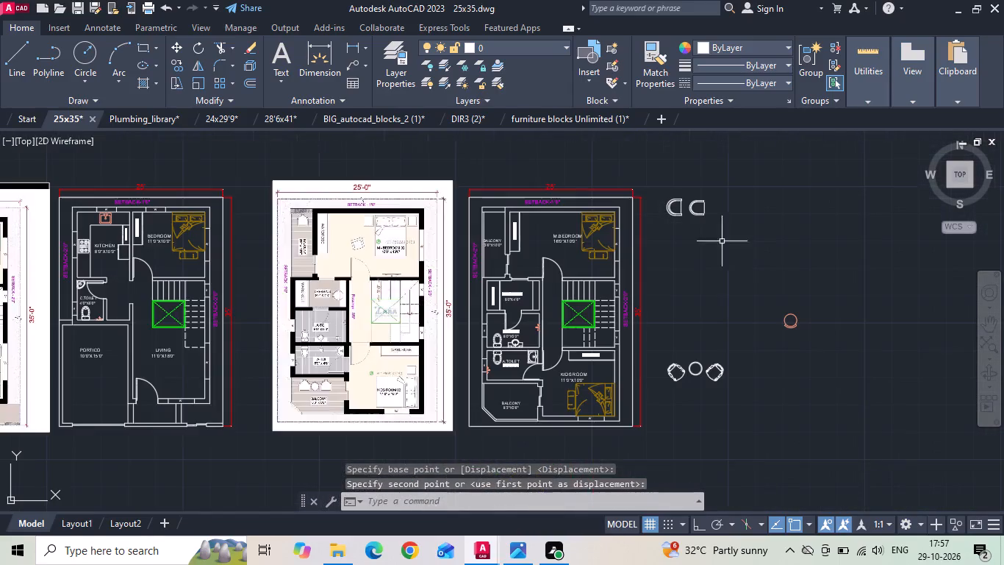
scroll(779, 343, "up", 1)
left_click(800, 310)
left_click(776, 288)
right_click(776, 288)
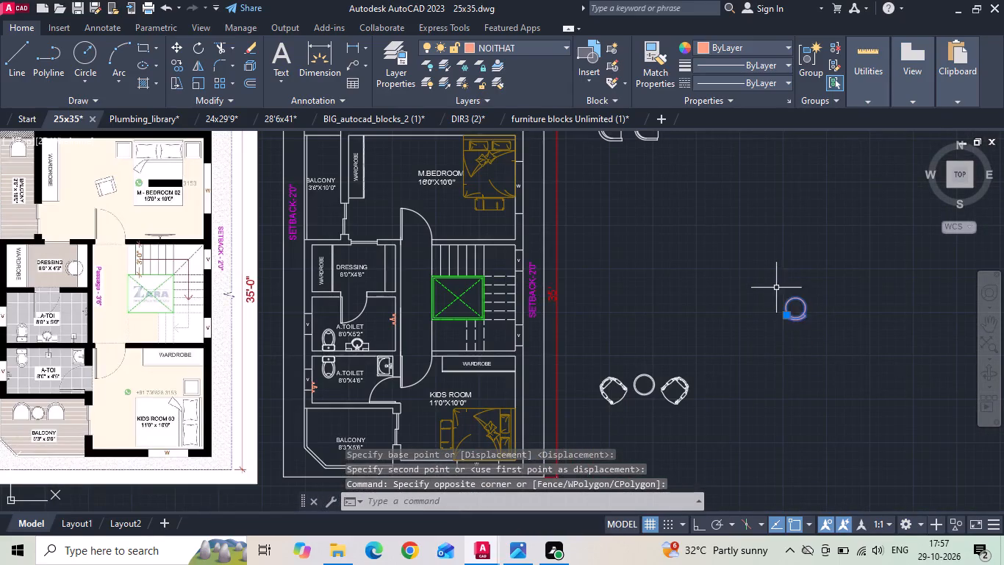
left_click(824, 314)
left_click(825, 328)
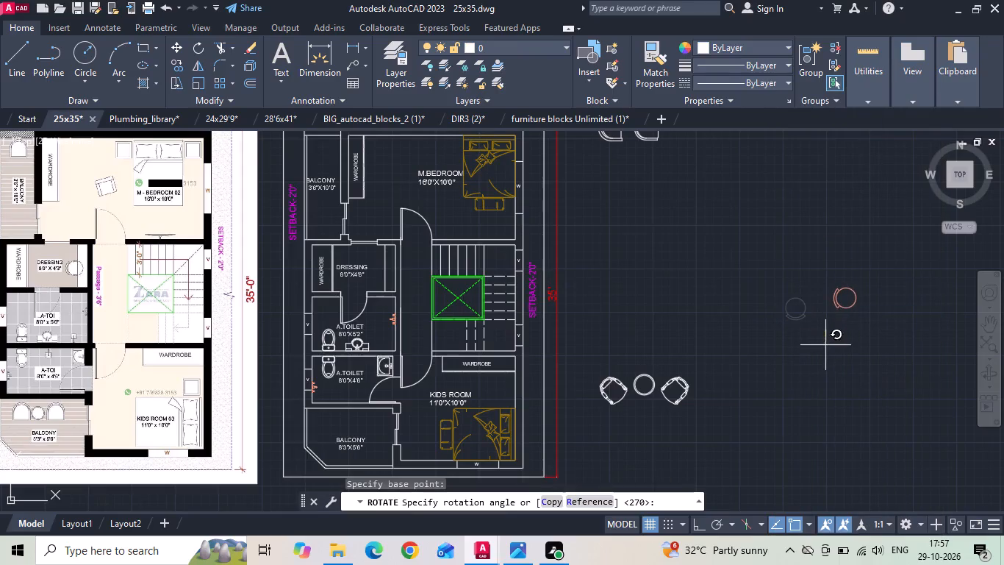
key("F8")
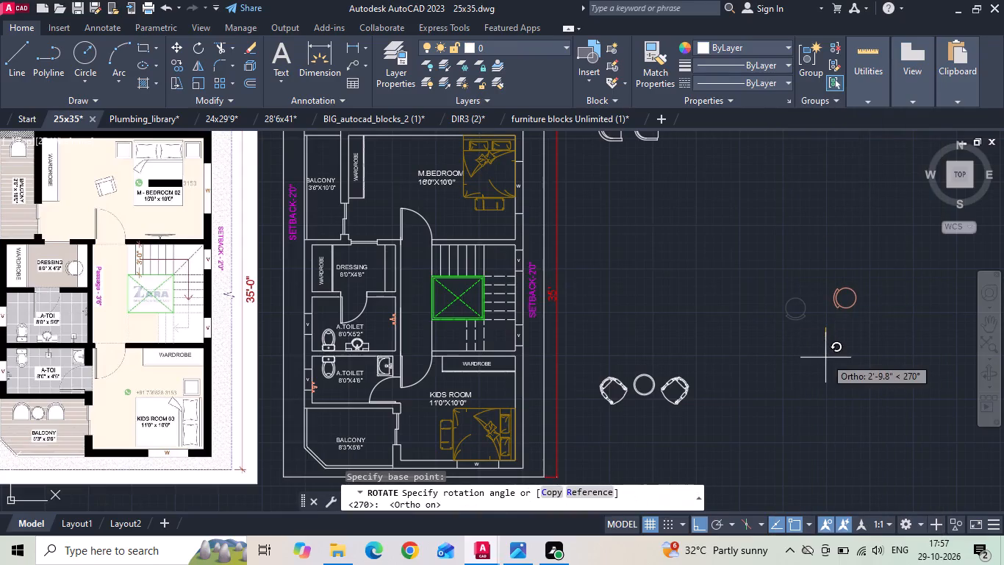
left_click(825, 358)
Move the round chair into the first floor DRESSING room, against the edge of the counter opposite the wardrobe.
left_click(850, 294)
left_click(830, 280)
right_click(830, 280)
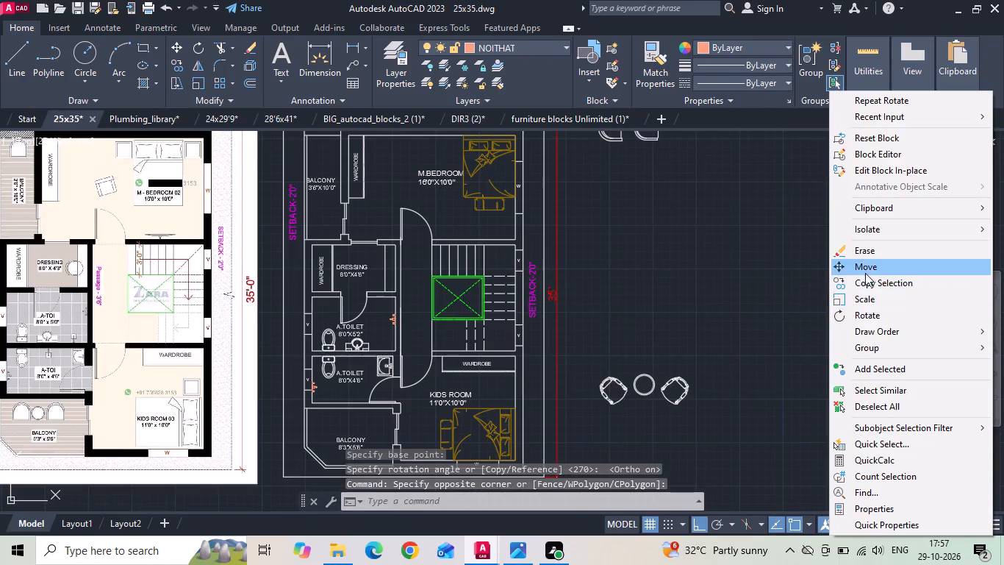
left_click(865, 272)
left_click(858, 298)
scroll(378, 282, "up", 2)
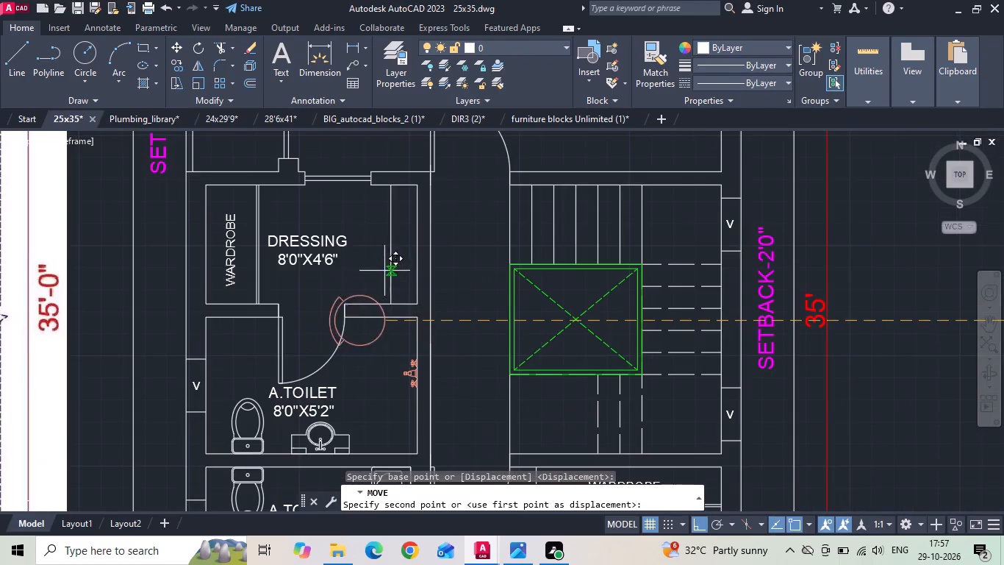
left_click(390, 244)
Shift the round chair in the DRESSING room horizontally so it sits partly under the counter.
left_click(381, 212)
left_click(367, 231)
right_click(367, 231)
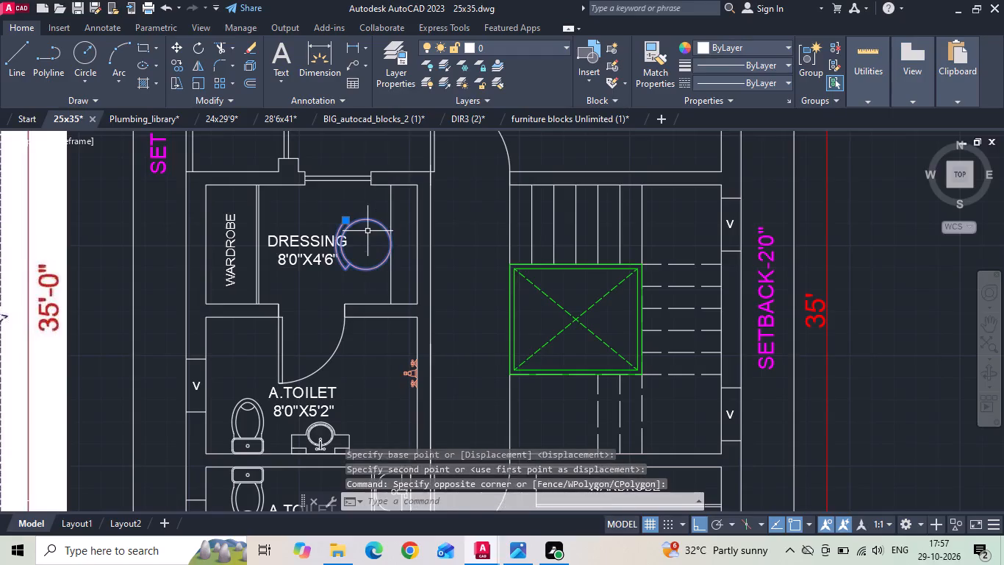
scroll(379, 248, "up", 2)
left_click(381, 261)
scroll(393, 243, "up", 1)
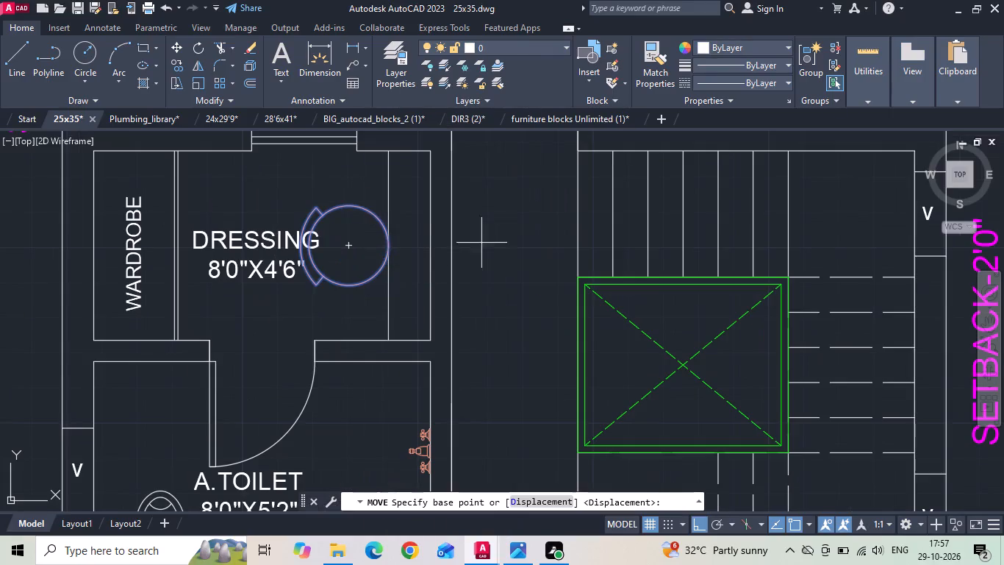
left_click(539, 243)
left_click(568, 241)
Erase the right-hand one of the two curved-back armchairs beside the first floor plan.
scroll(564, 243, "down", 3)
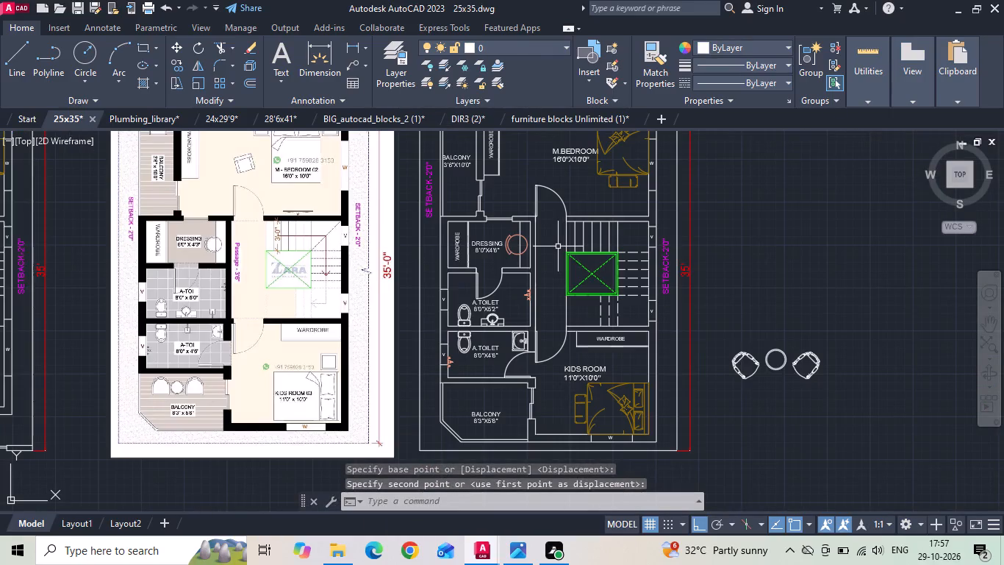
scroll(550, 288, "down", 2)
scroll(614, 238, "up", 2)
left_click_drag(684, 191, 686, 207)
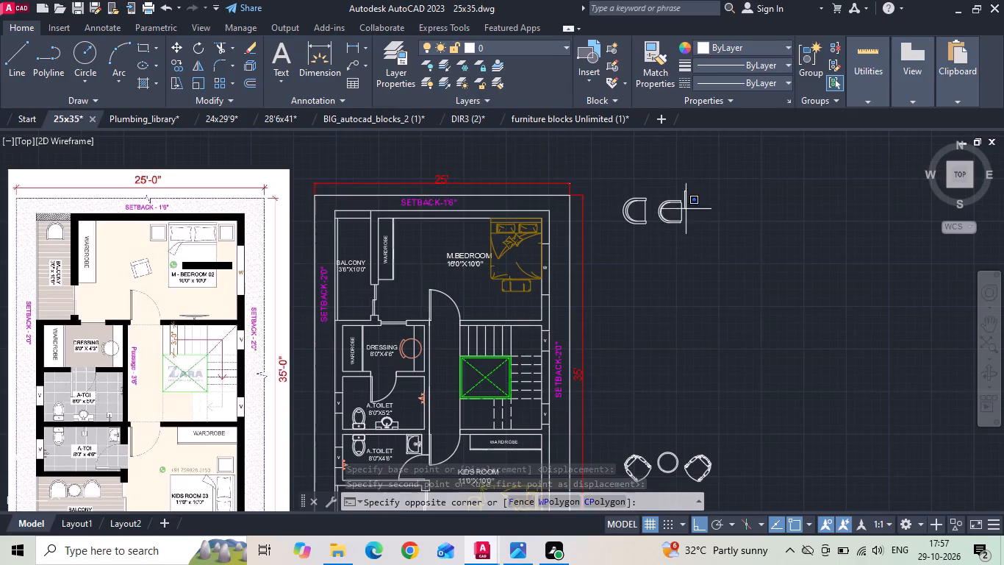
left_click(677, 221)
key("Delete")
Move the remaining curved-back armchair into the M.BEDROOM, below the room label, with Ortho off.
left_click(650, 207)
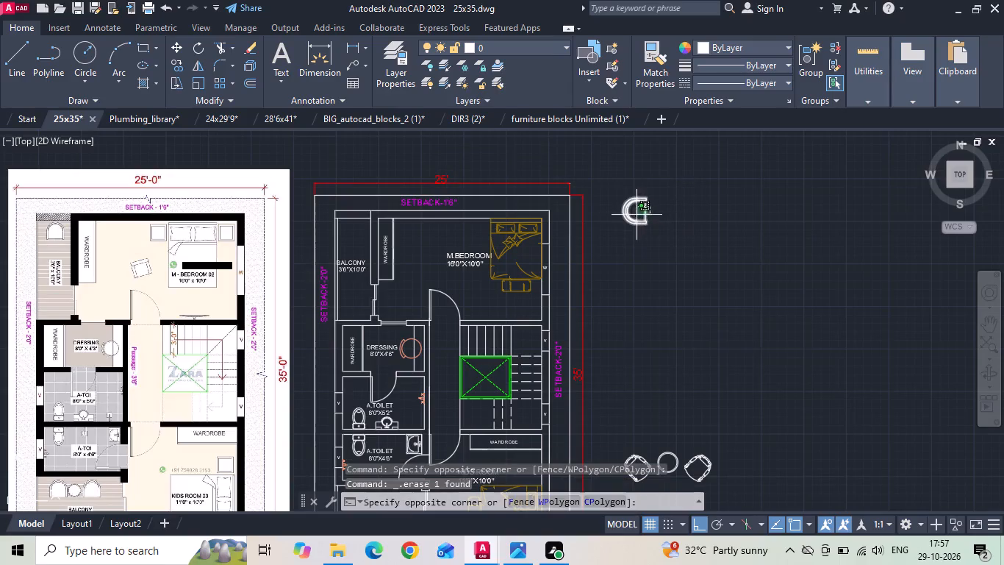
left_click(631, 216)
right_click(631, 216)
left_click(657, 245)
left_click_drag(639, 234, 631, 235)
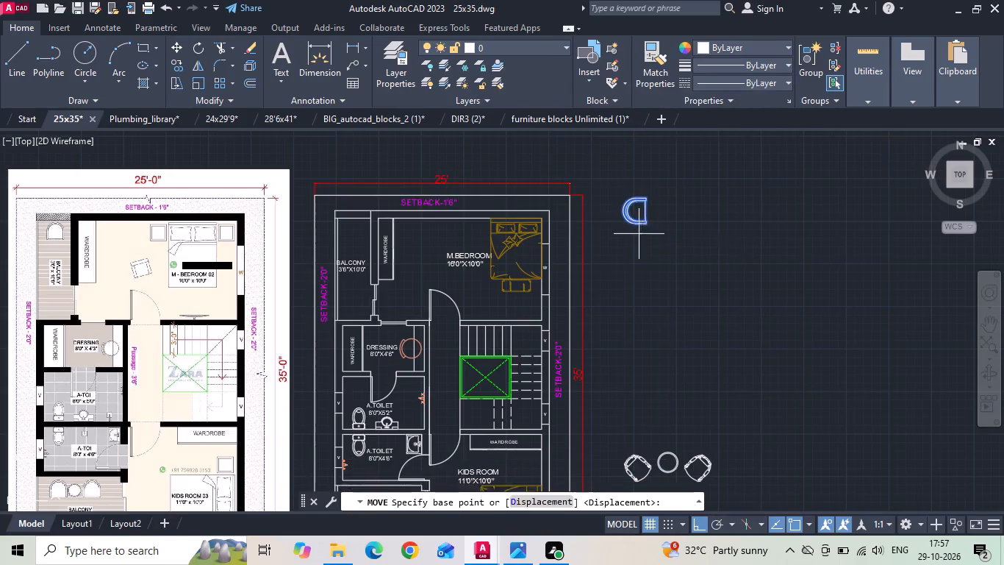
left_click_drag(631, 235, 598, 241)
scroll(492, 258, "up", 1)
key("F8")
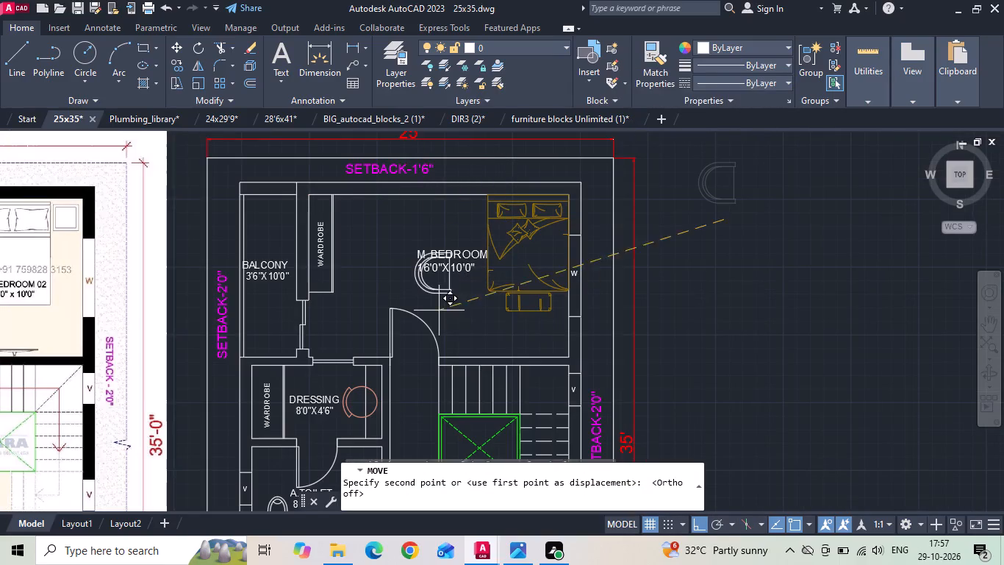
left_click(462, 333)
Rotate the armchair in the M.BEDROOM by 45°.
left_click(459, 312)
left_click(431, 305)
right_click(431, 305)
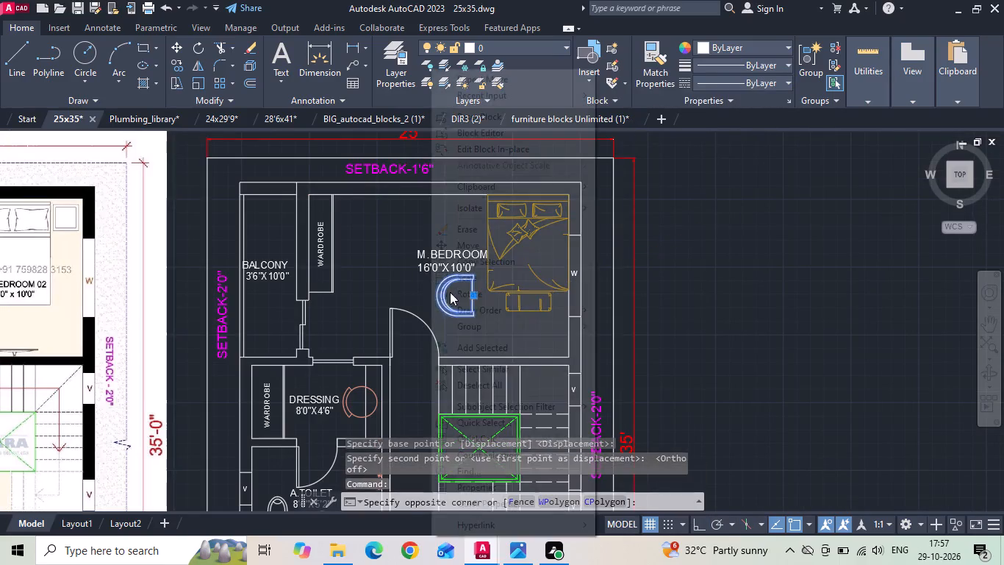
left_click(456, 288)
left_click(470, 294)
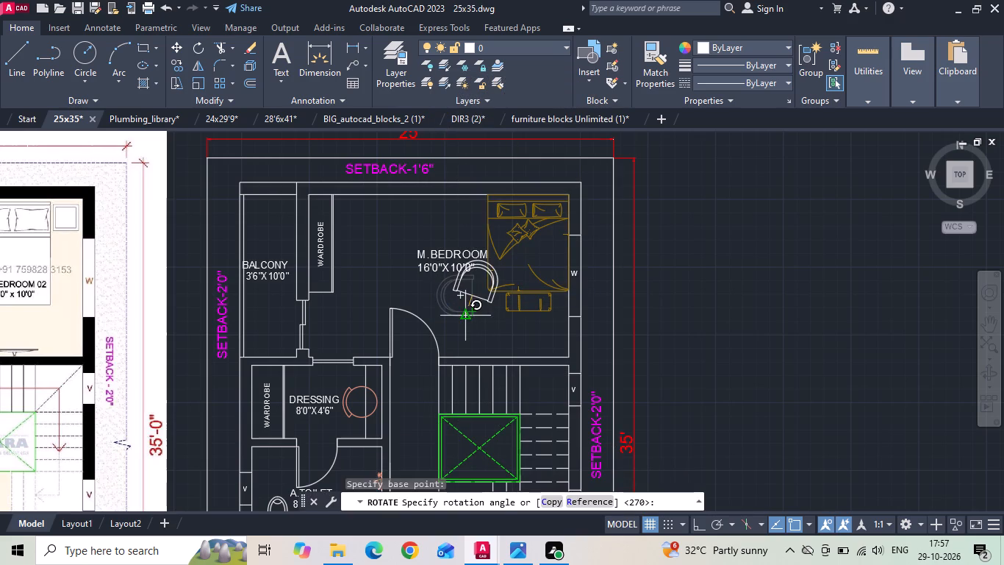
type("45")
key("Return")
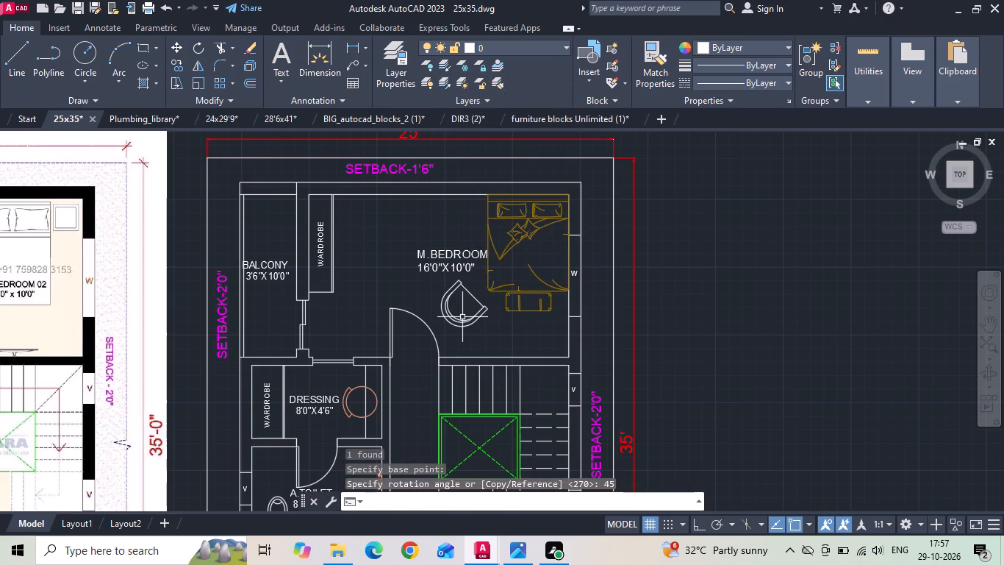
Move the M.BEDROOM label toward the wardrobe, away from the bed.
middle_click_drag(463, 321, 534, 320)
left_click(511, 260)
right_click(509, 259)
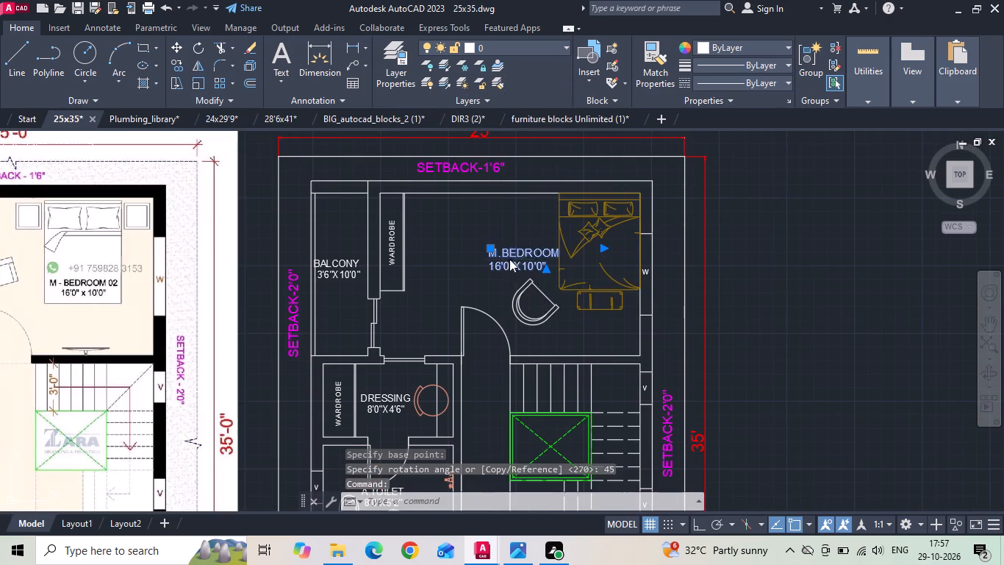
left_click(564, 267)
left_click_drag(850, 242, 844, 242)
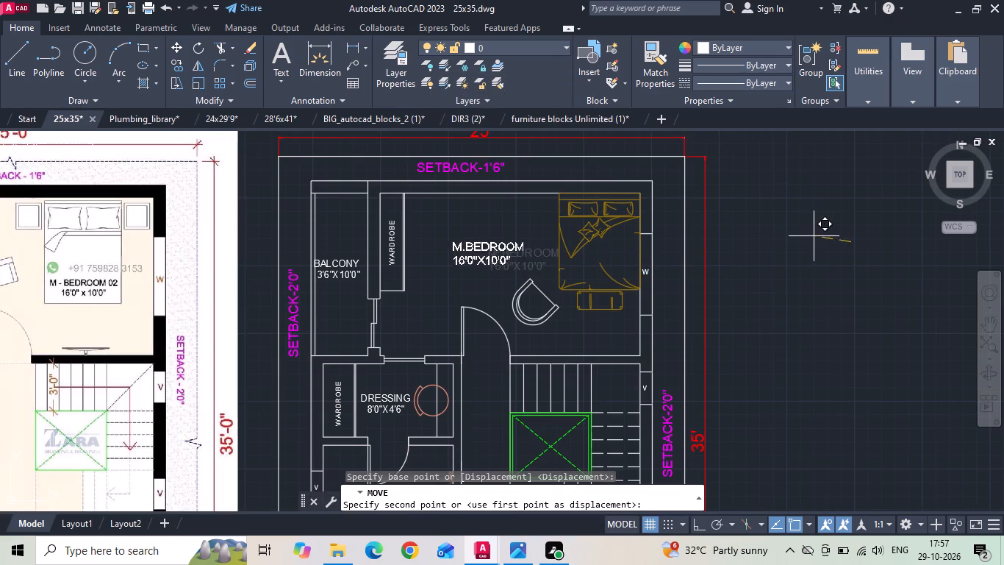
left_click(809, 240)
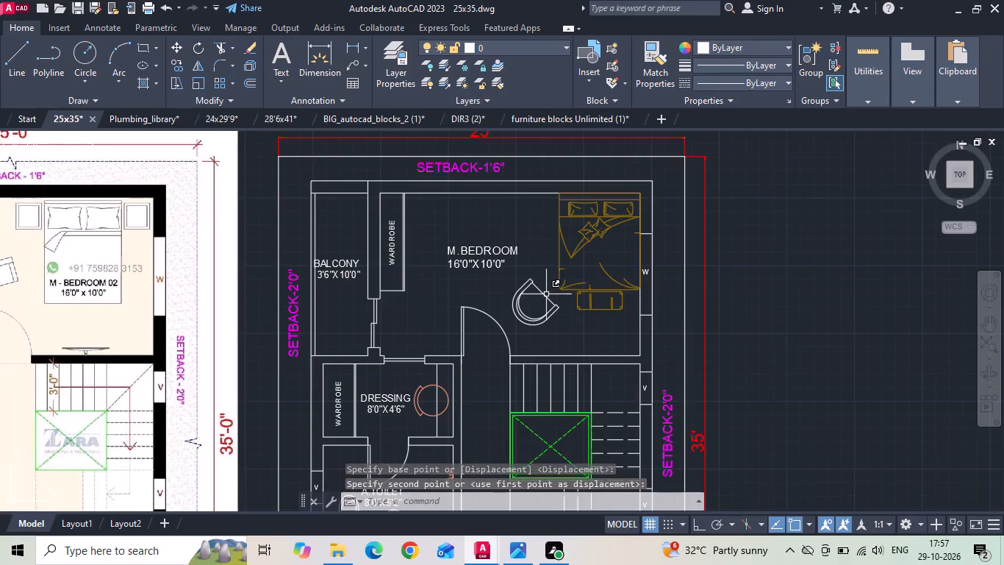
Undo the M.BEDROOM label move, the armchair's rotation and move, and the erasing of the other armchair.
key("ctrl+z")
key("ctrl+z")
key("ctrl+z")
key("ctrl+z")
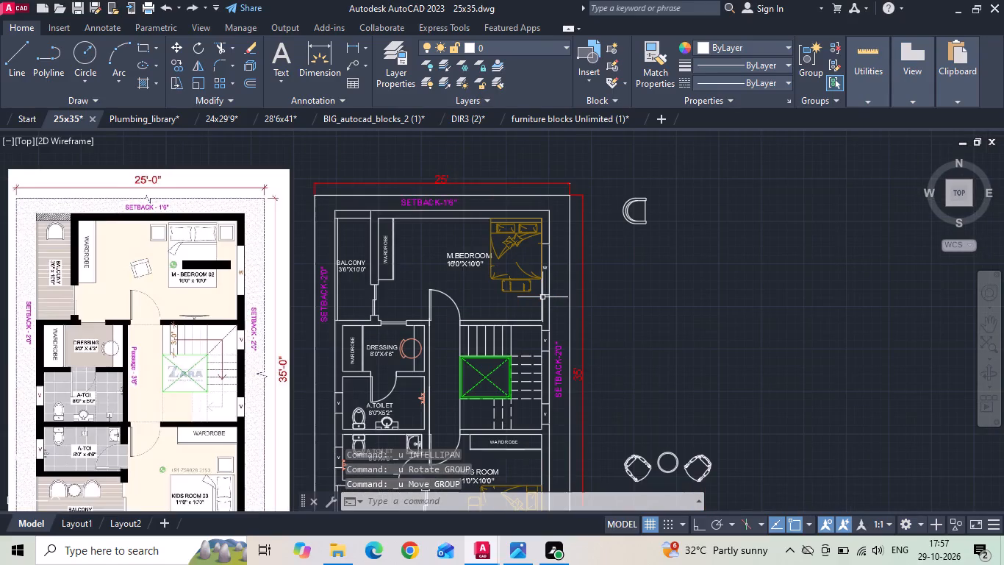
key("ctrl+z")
Erase the left-hand one of the two curved-back armchairs beside the first floor plan.
left_click(612, 214)
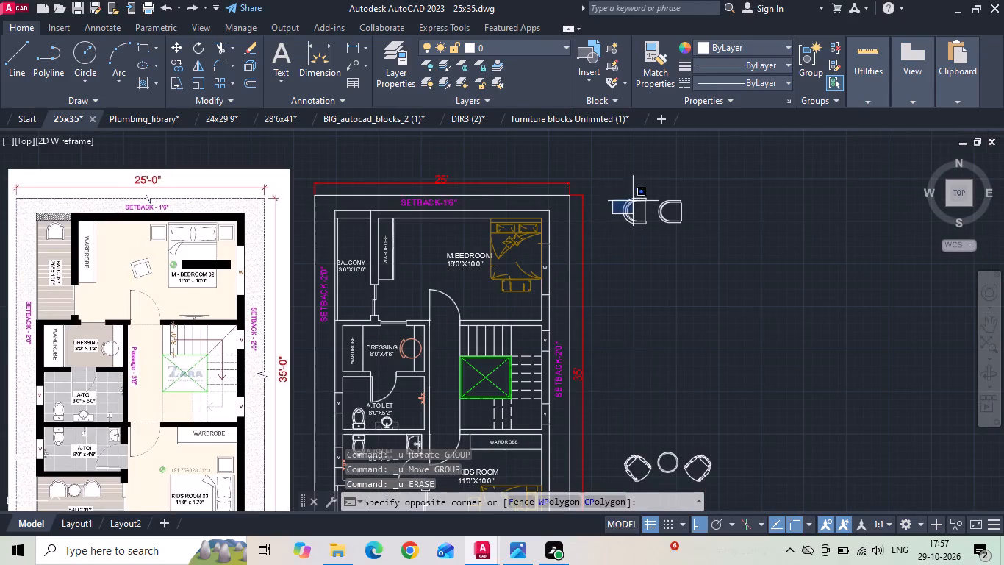
left_click(634, 200)
left_click(632, 207)
left_click(630, 197)
key("Delete")
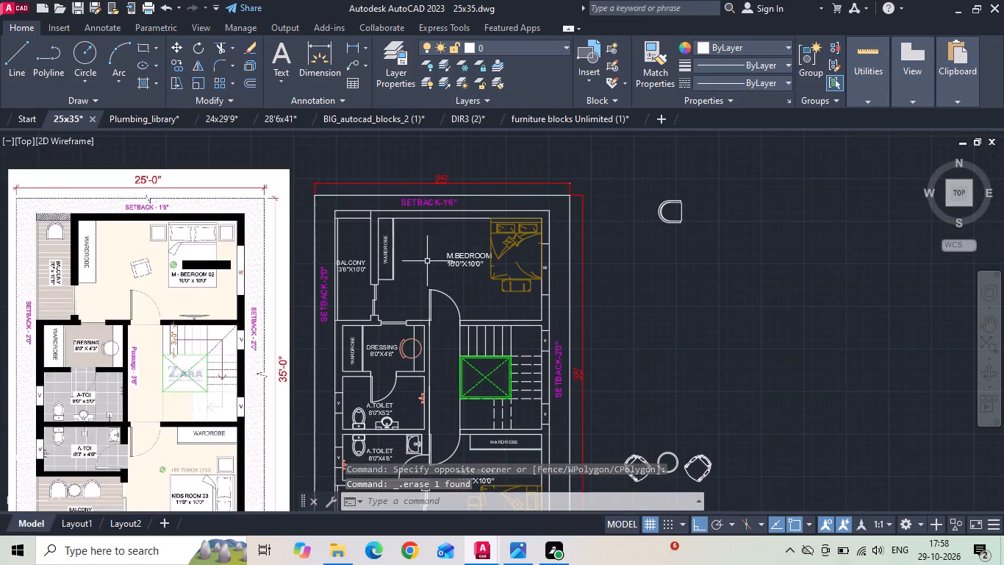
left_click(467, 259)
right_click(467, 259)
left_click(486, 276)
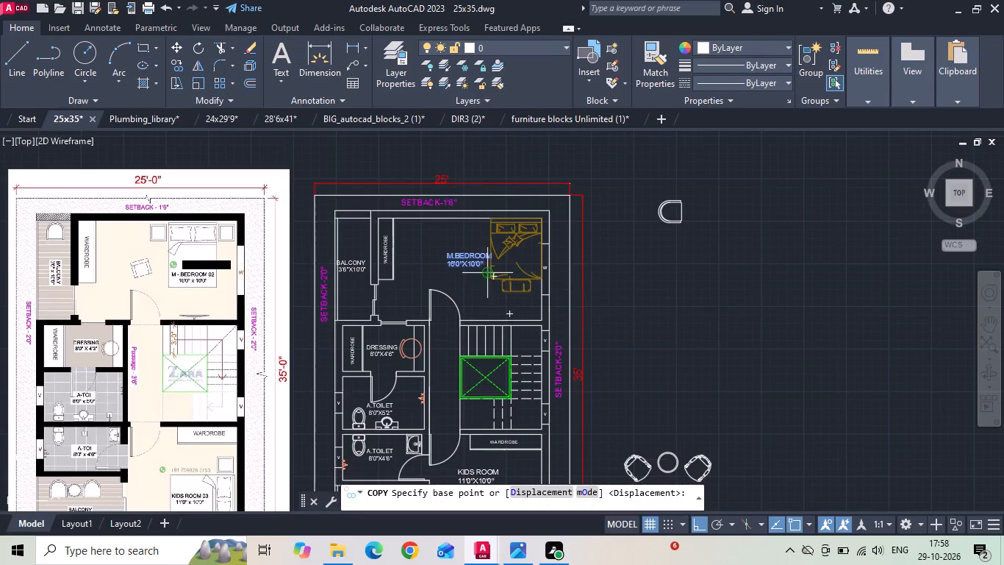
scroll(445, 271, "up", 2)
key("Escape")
Move the M.BEDROOM label horizontally about 2' toward the wardrobe, clear of the bed.
left_click(454, 245)
right_click(453, 239)
left_click(420, 203)
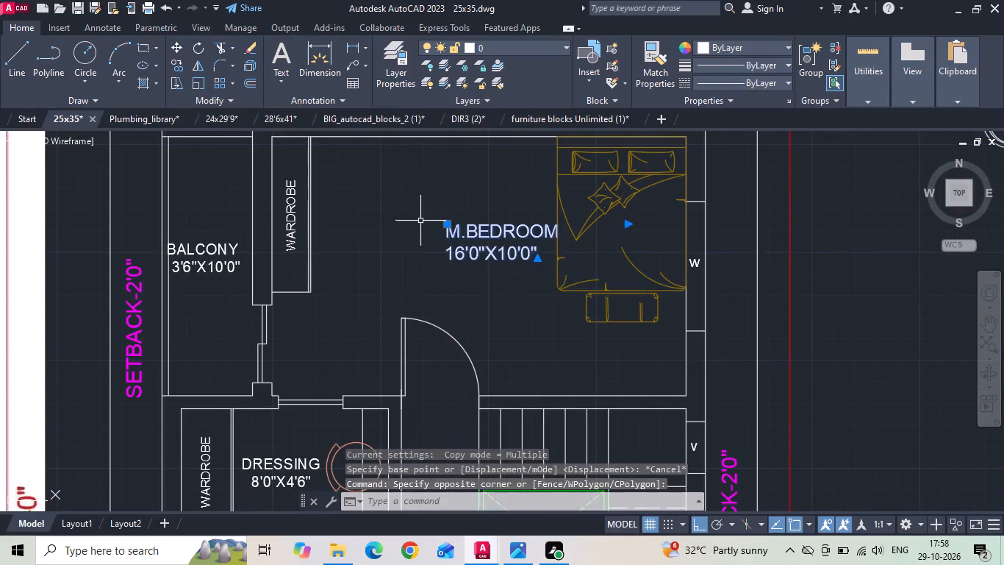
right_click(420, 222)
left_click(439, 265)
left_click(523, 301)
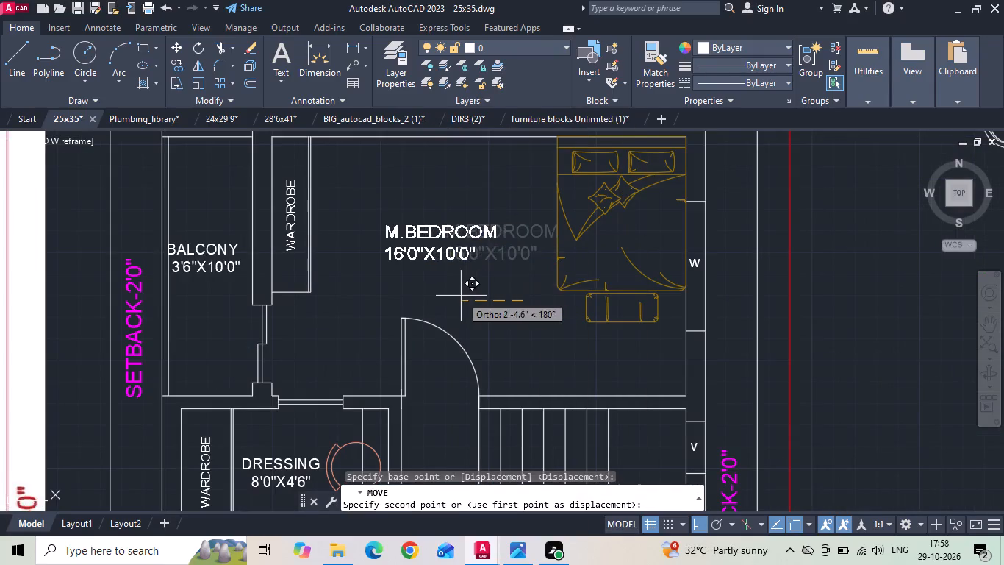
left_click(472, 291)
Rotate the remaining armchair beside the first floor plan by 45°.
scroll(447, 287, "down", 2)
left_click(682, 225)
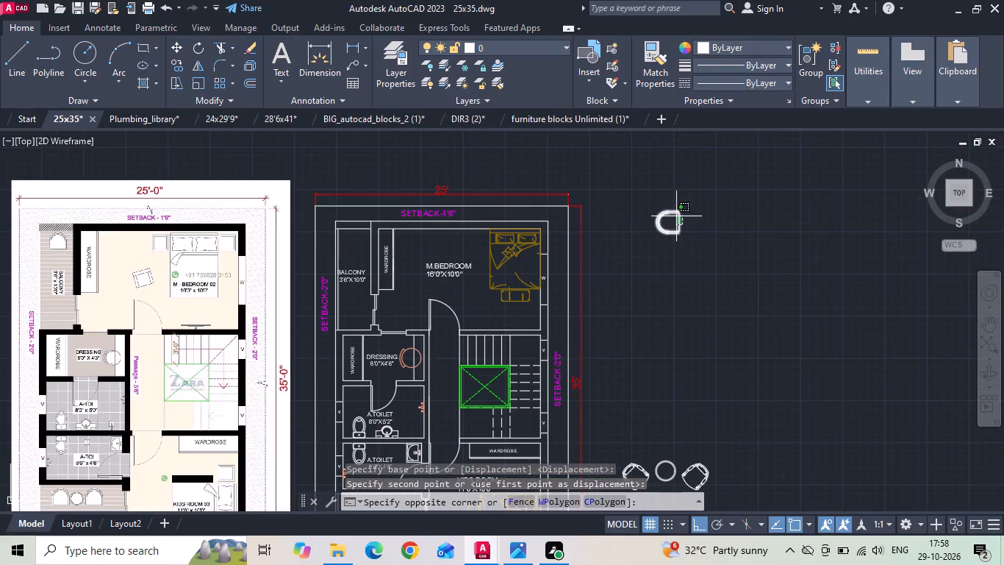
right_click(676, 216)
left_click(666, 199)
right_click(666, 196)
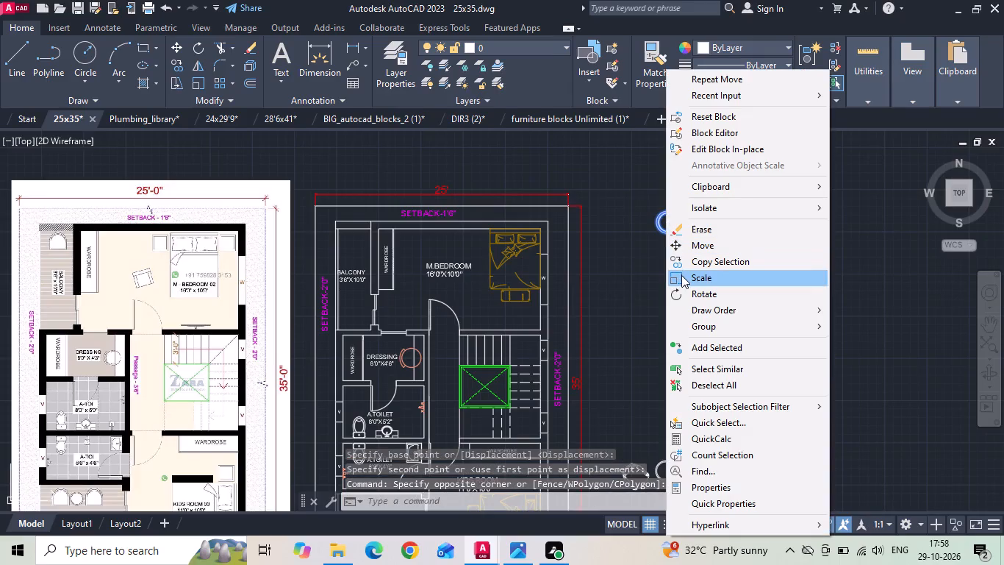
left_click(692, 292)
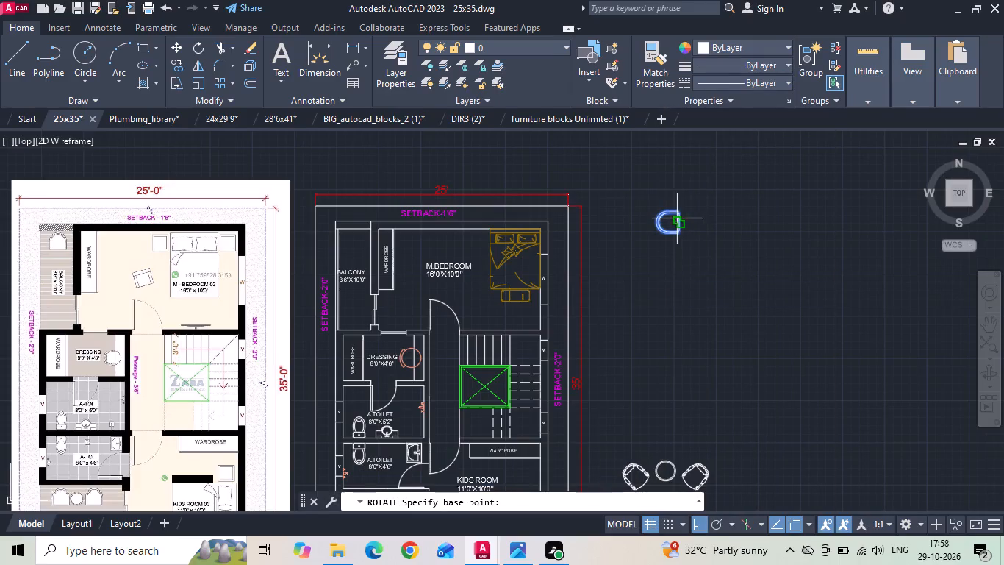
left_click(679, 224)
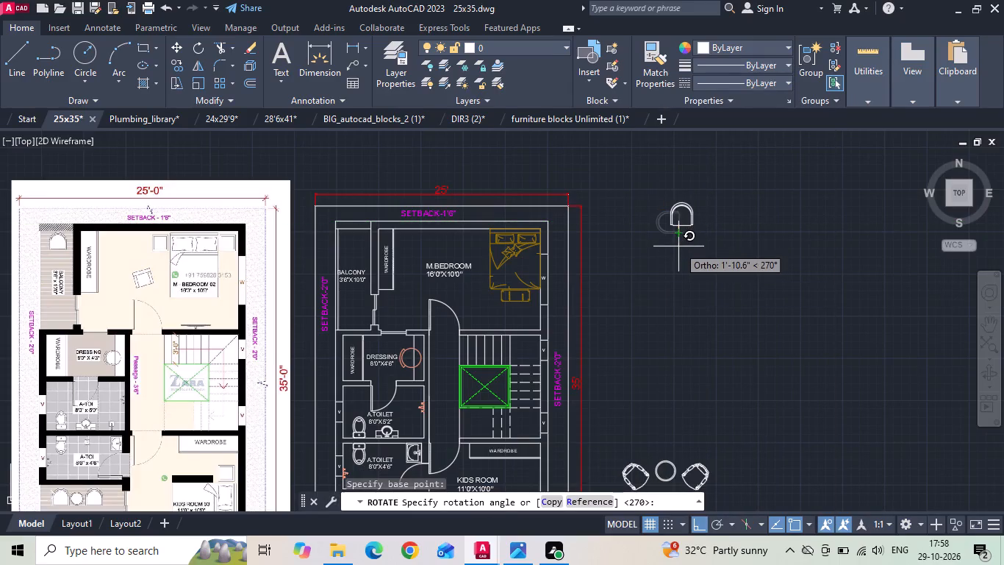
type("45")
key("space")
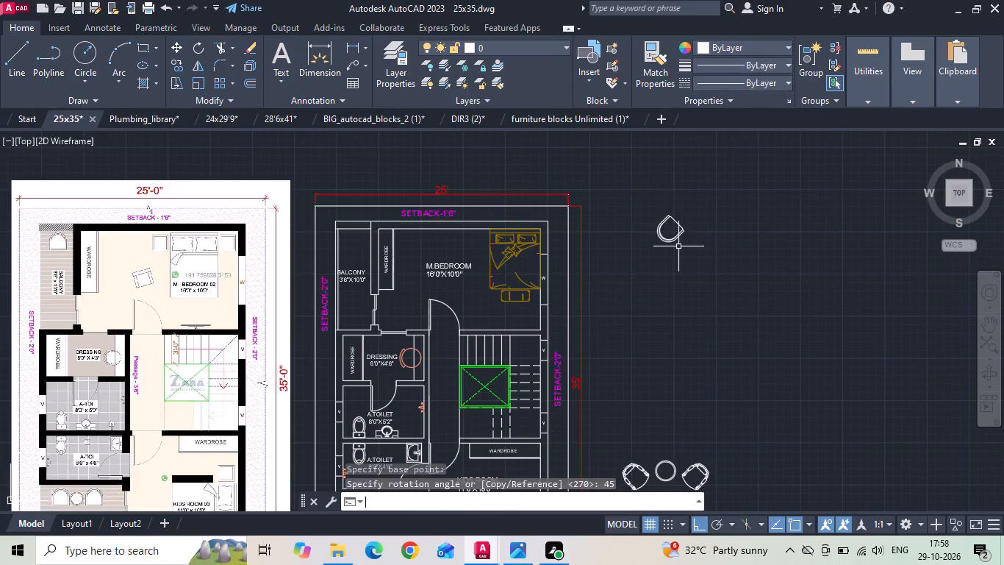
Mirror the armchair beside the first floor plan across a horizontal line above it, erasing the source object.
left_click_drag(682, 214, 667, 241)
left_click(663, 246)
type("MI")
key("space")
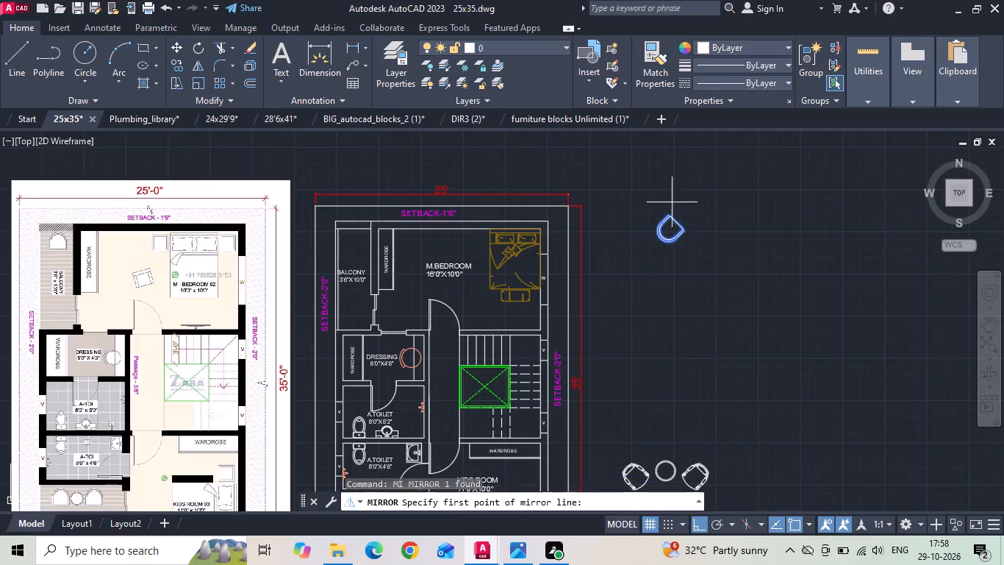
left_click_drag(675, 196, 635, 213)
left_click(608, 220)
key("y")
key("space")
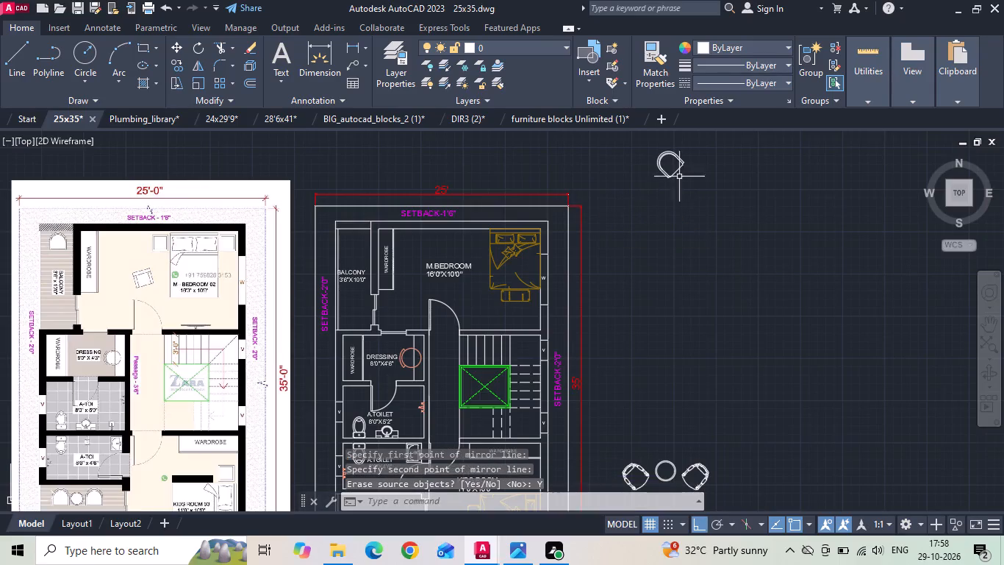
With Ortho off, move the mirrored armchair into M.BEDROOM, just below its label and beside the bed.
left_click(684, 173)
left_click(673, 172)
right_click(673, 171)
left_click(703, 244)
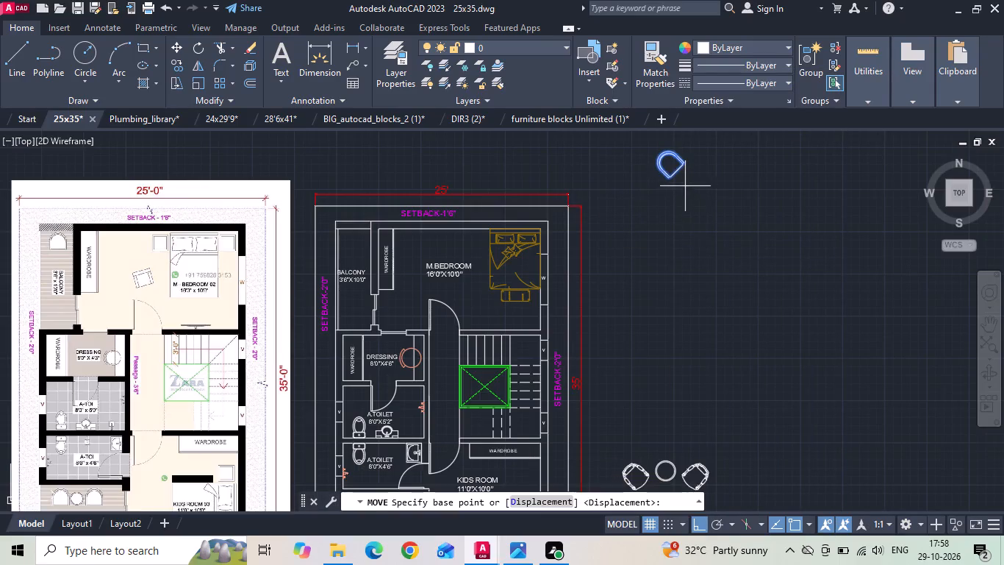
left_click_drag(676, 168, 676, 185)
left_click_drag(699, 525, 691, 505)
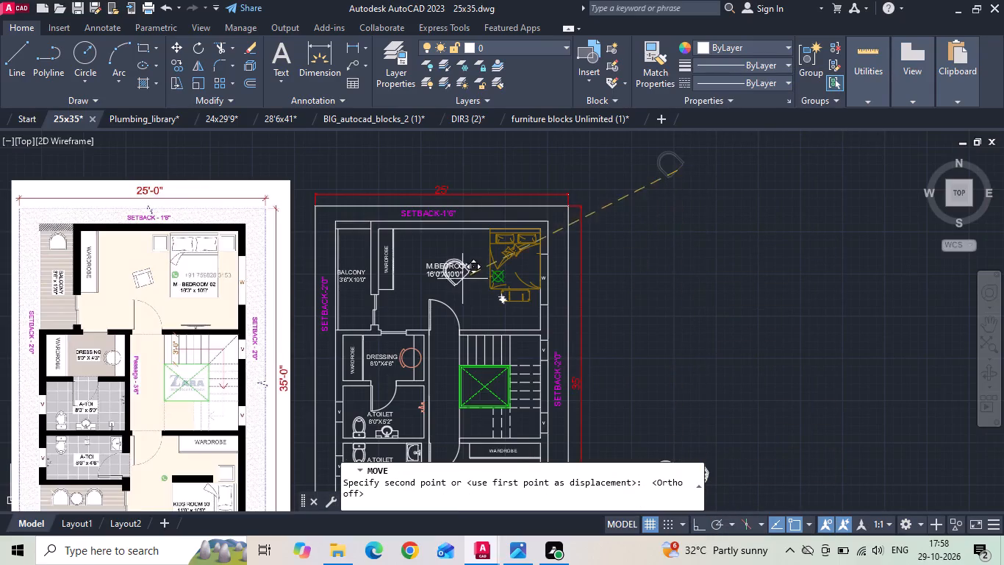
scroll(462, 278, "up", 2)
left_click(501, 312)
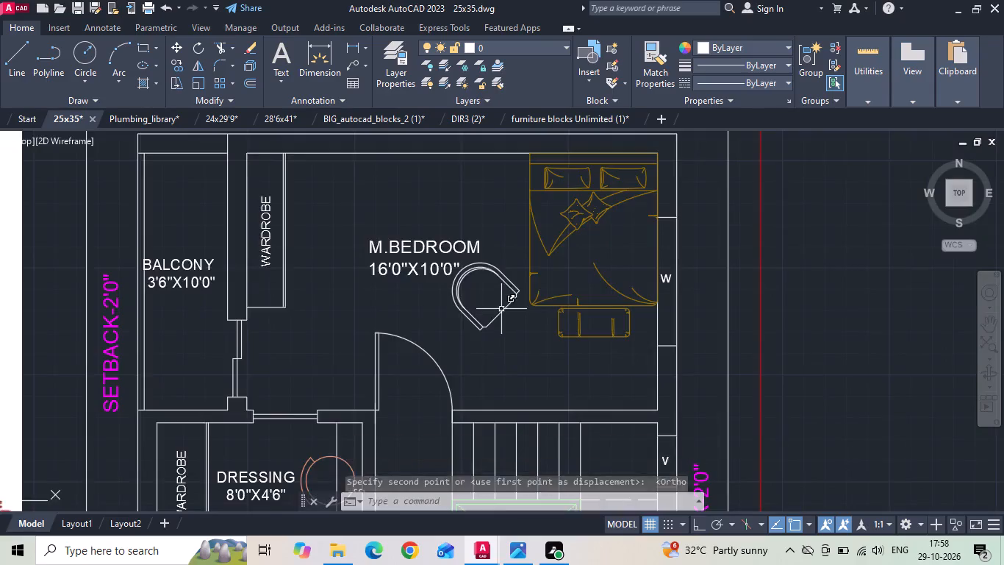
Move the set of two chairs and round table into the 8'3"X5'6" BALCONY, above its label.
scroll(576, 252, "down", 3)
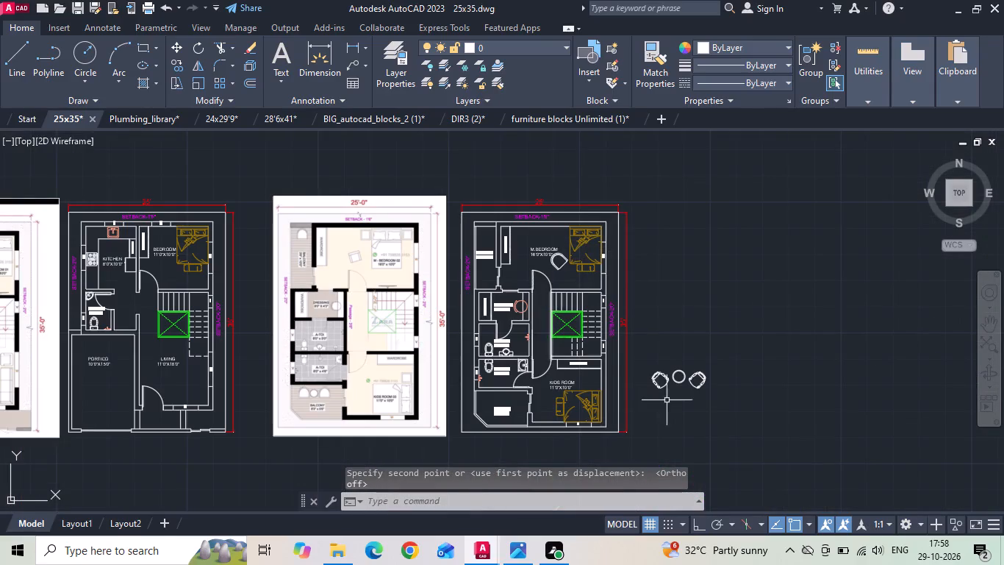
scroll(675, 407, "up", 1)
left_click(692, 370)
left_click(646, 334)
right_click(645, 330)
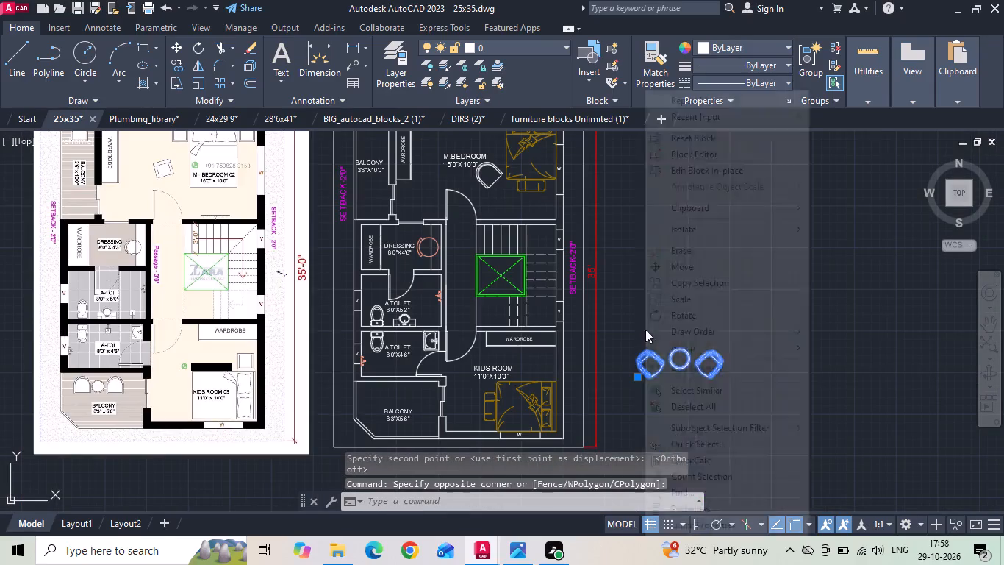
left_click(695, 266)
left_click_drag(688, 360, 675, 370)
scroll(379, 389, "up", 1)
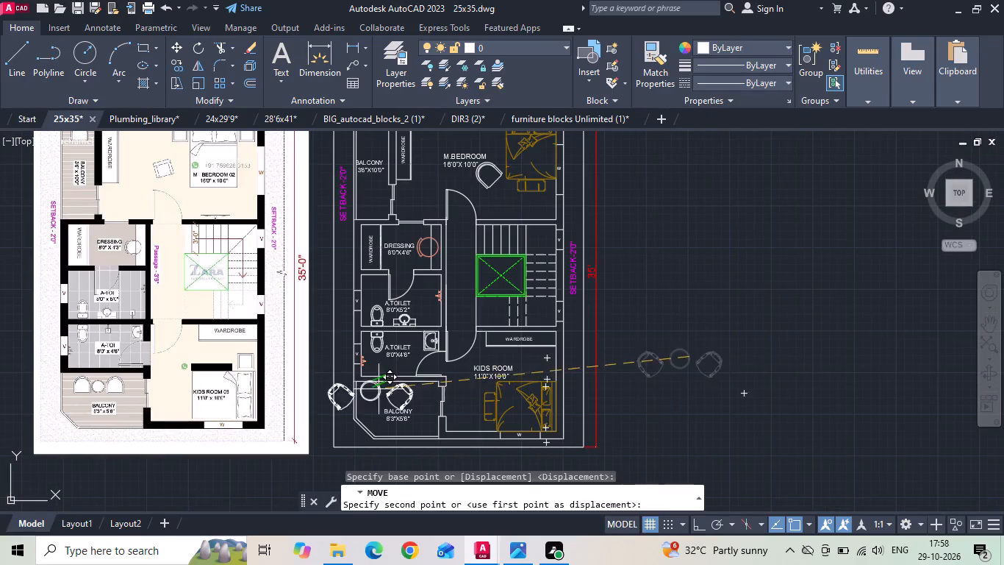
scroll(379, 389, "up", 1)
middle_click_drag(398, 330, 432, 263)
left_click(486, 328)
key("Escape")
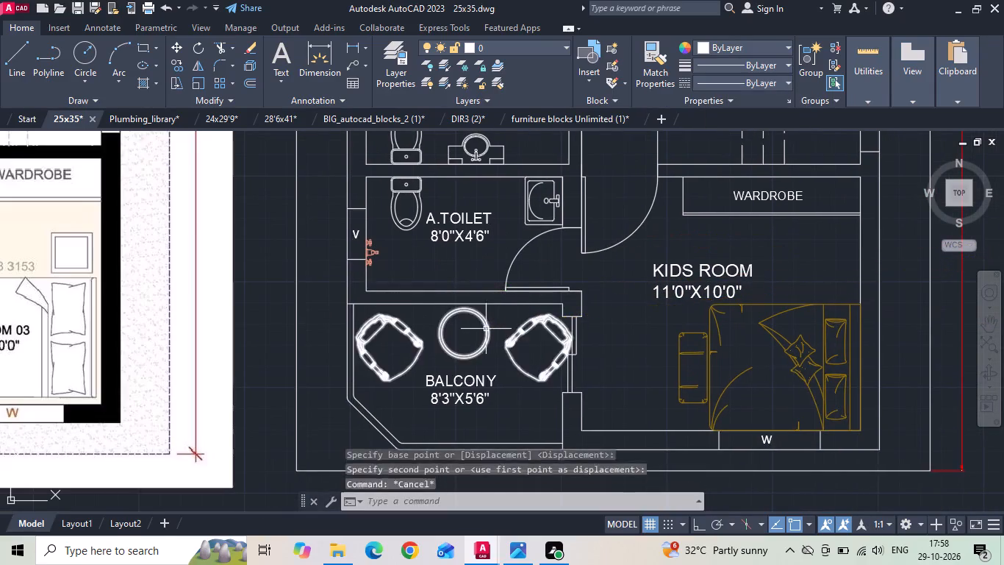
Scale down the balcony's two chairs and round table about the table's centre to leave clearance from the walls.
left_click(485, 327)
right_click(485, 326)
left_click(414, 327)
right_click_drag(414, 327, 412, 329)
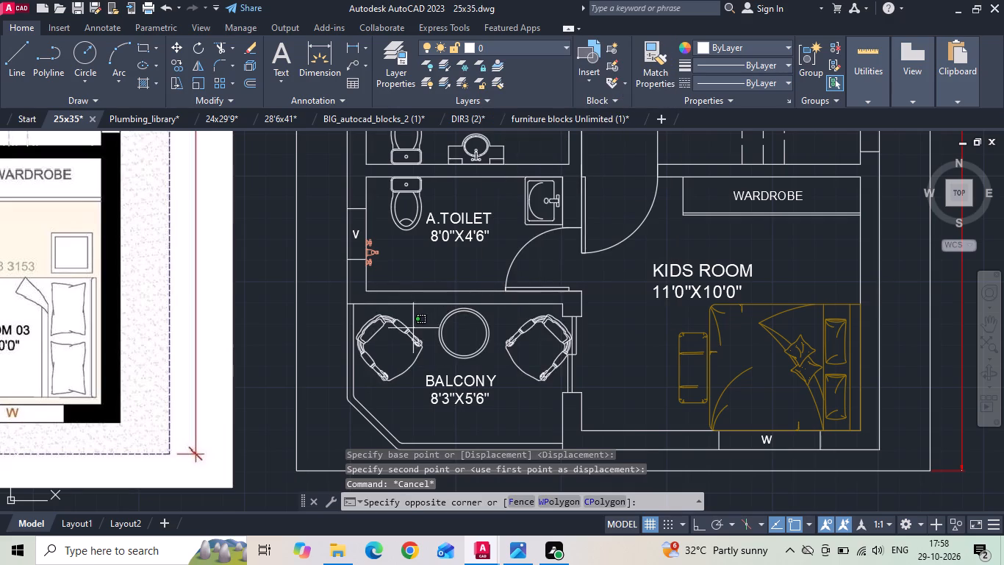
right_click_drag(412, 329, 398, 337)
left_click(376, 347)
right_click(410, 202)
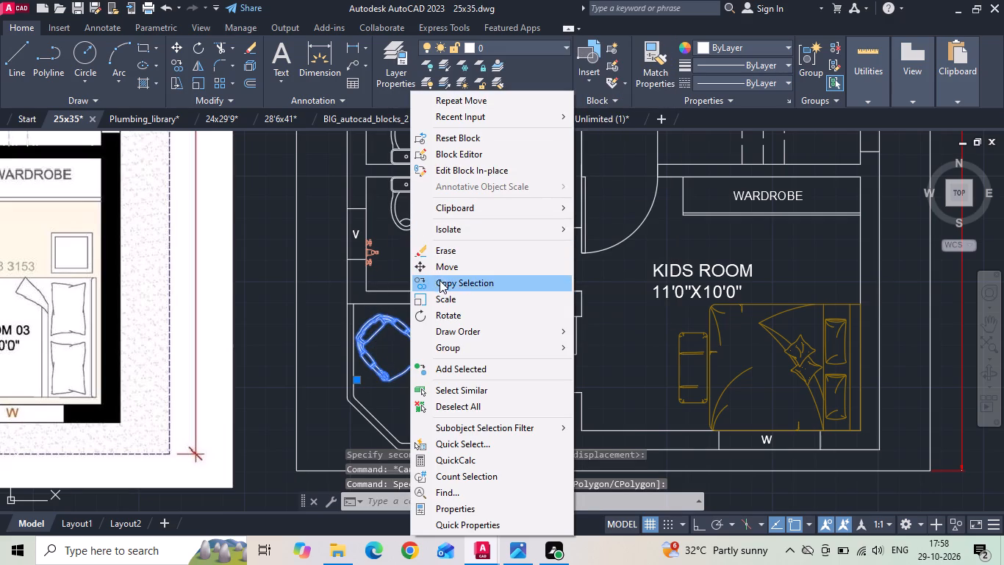
left_click(440, 300)
left_click(461, 333)
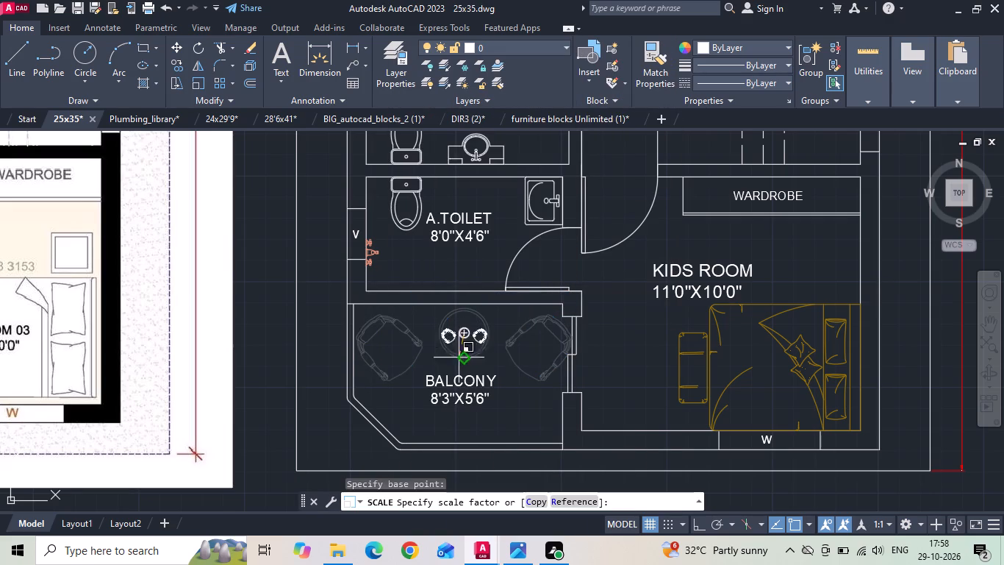
scroll(520, 345, "up", 2)
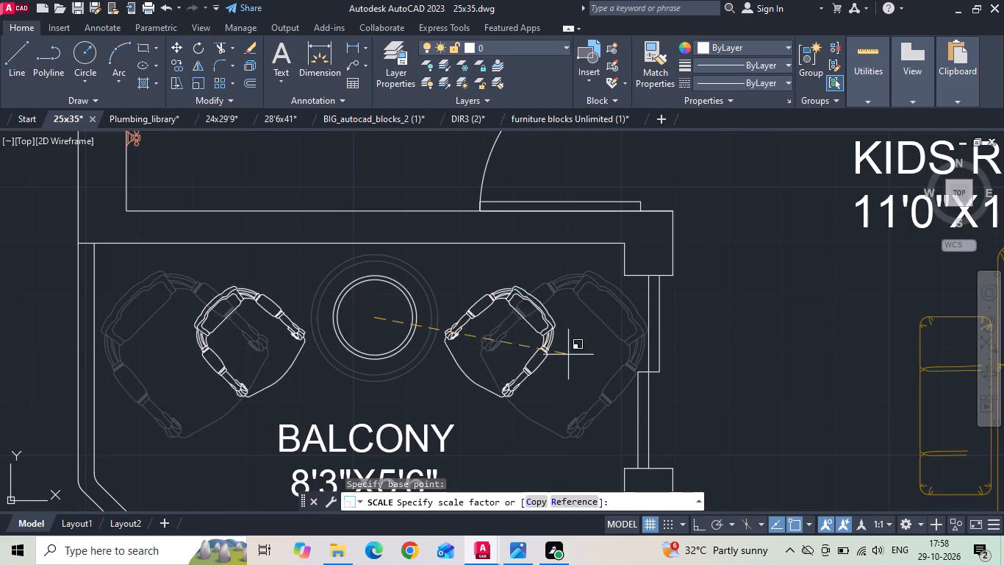
left_click(576, 378)
Examine the ground floor reference plan and the furniture blocks drawing for furniture still missing from the ground floor.
scroll(360, 269, "down", 2)
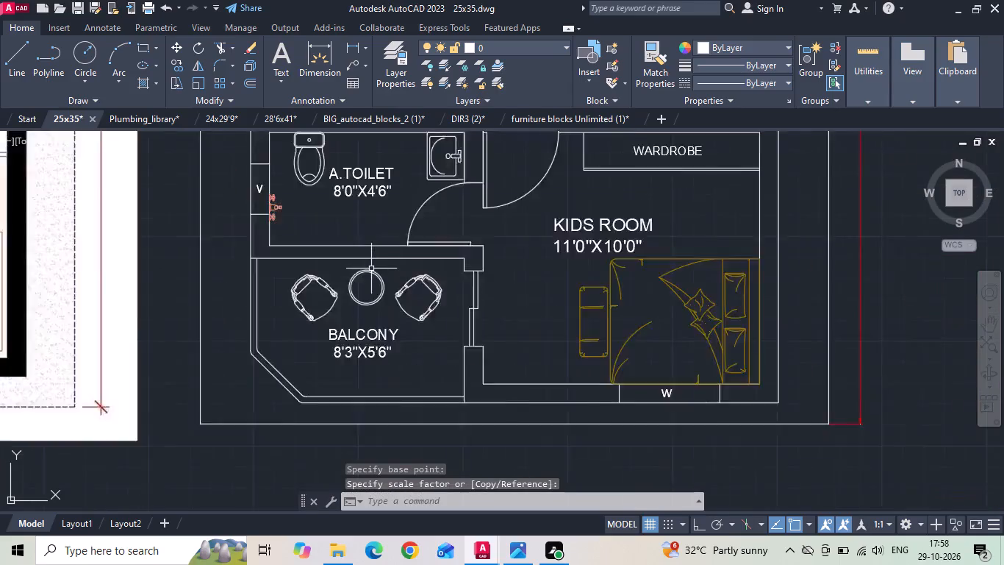
scroll(375, 271, "down", 1)
scroll(476, 357, "down", 2)
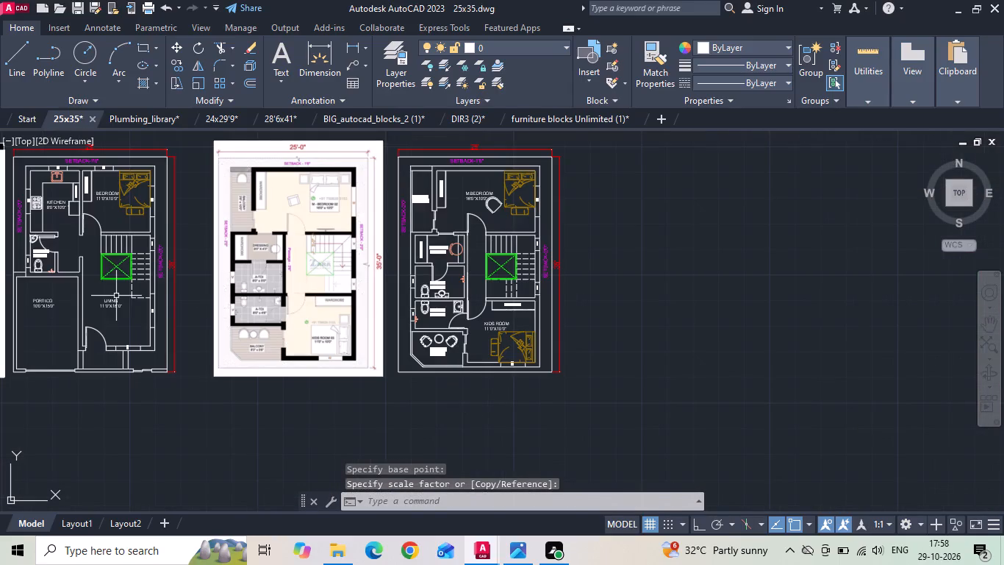
middle_click_drag(109, 295, 209, 287)
middle_click_drag(158, 298, 312, 292)
scroll(208, 327, "up", 1)
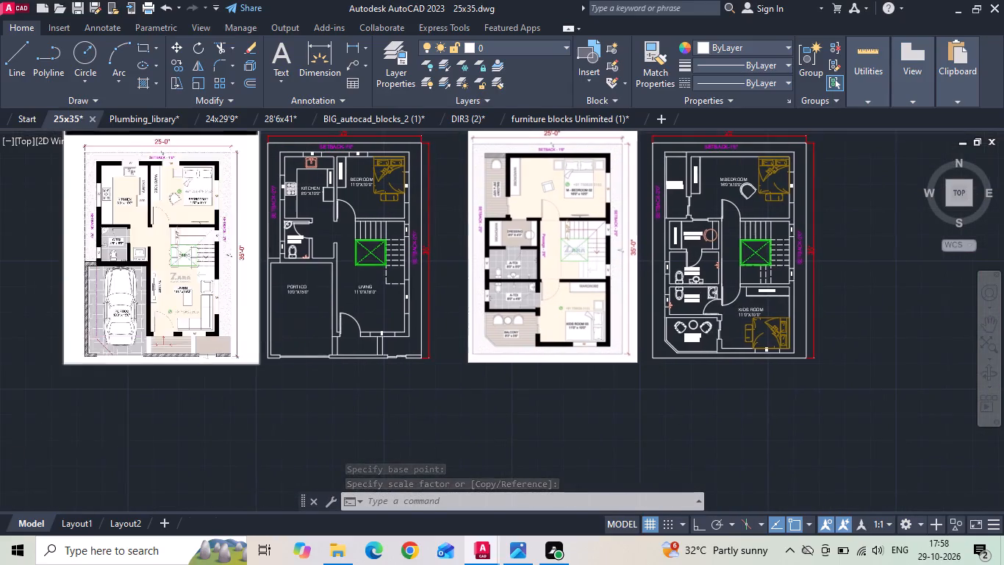
scroll(189, 329, "up", 1)
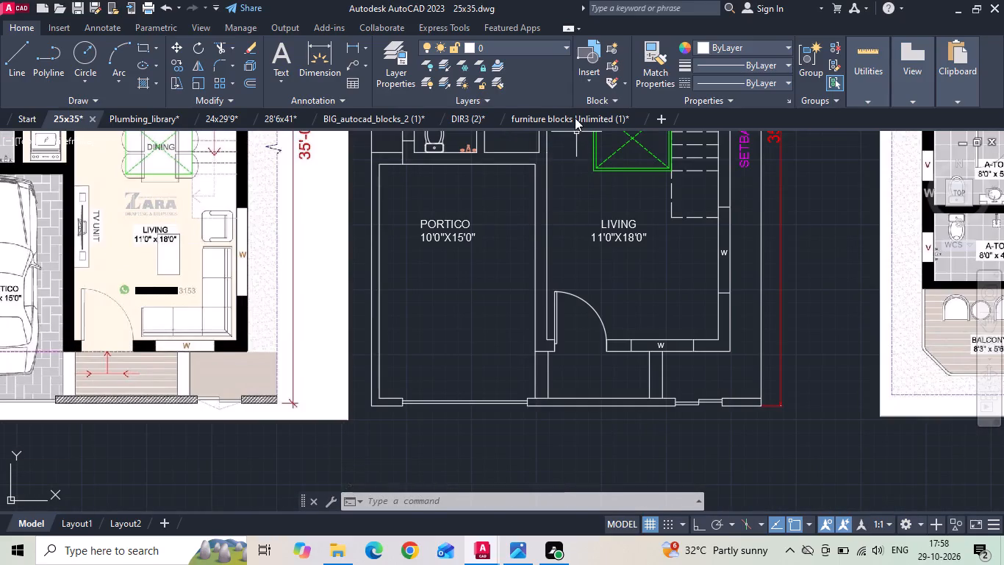
left_click(575, 118)
scroll(370, 344, "down", 2)
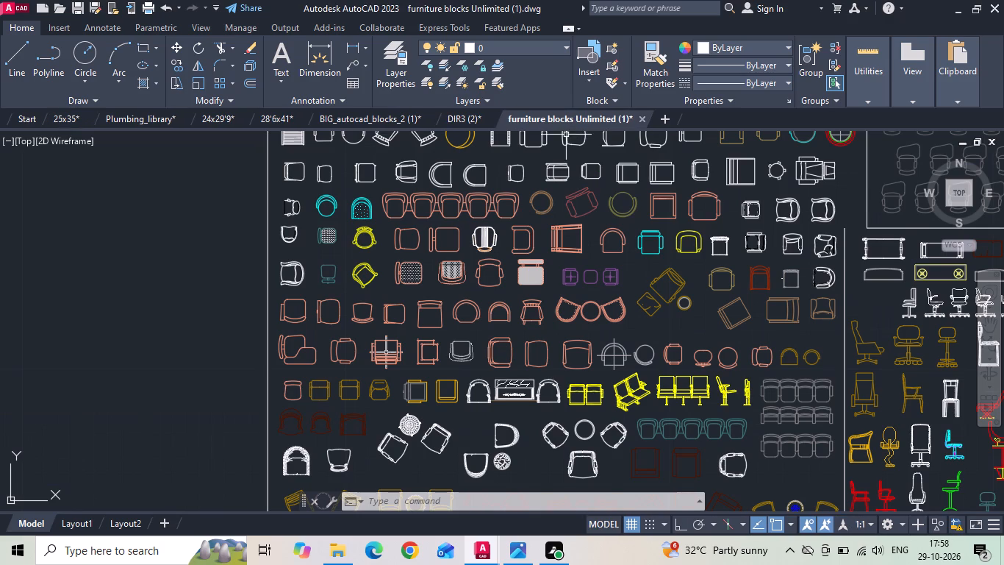
middle_click_drag(416, 285, 372, 369)
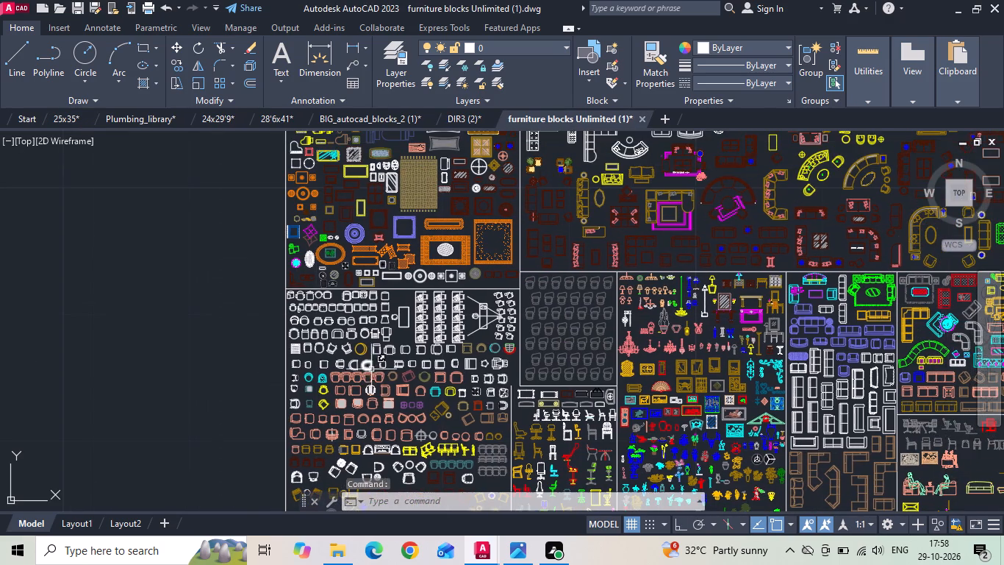
scroll(359, 274, "up", 5)
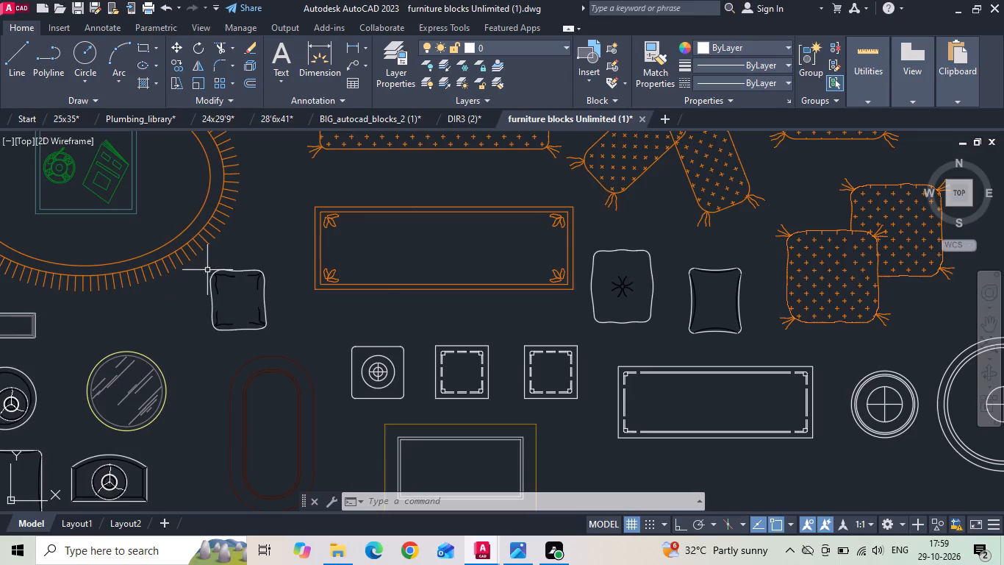
left_click(76, 123)
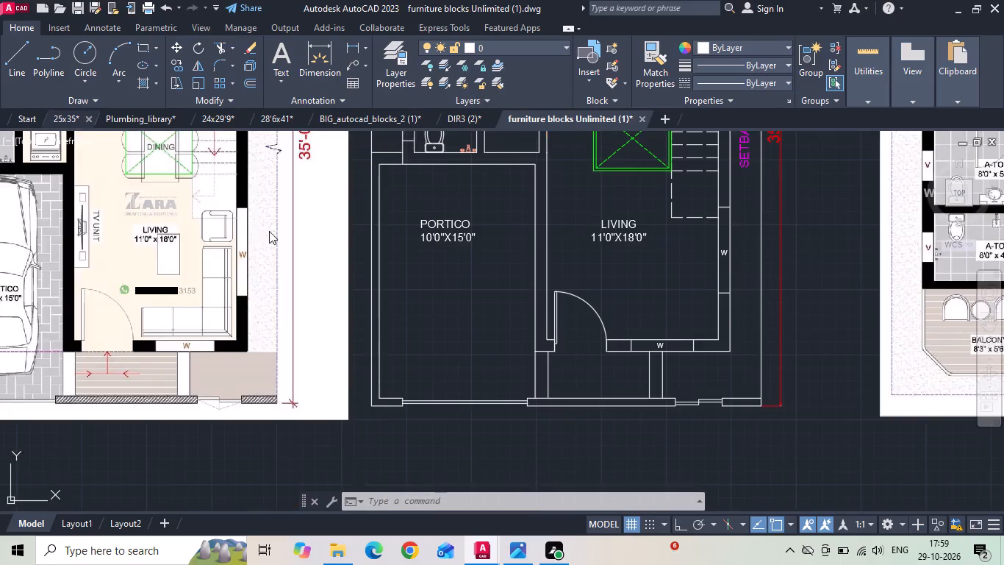
middle_click_drag(272, 233, 295, 422)
scroll(295, 422, "down", 1)
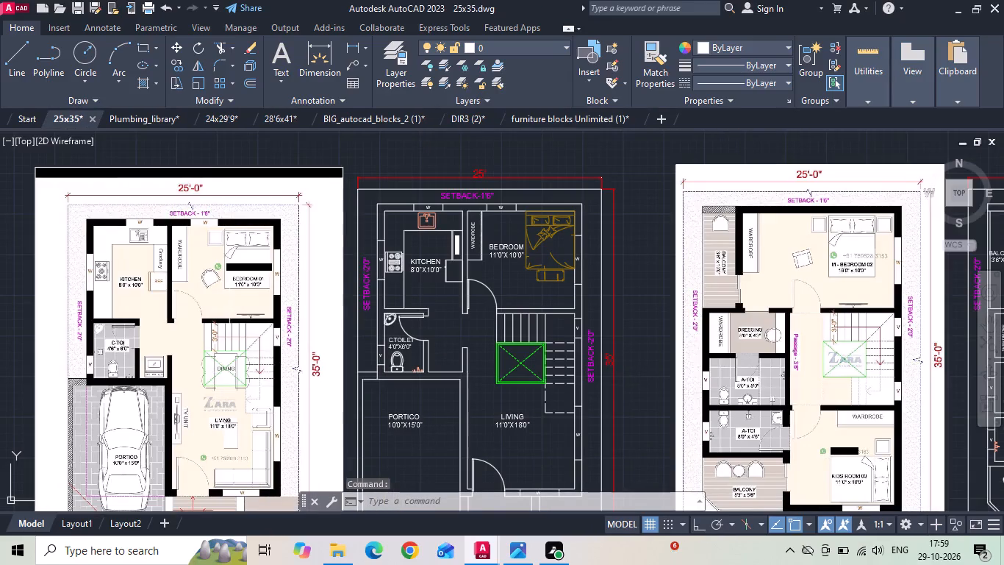
Copy three square table blocks from the furniture blocks drawing: the white dashed-border, the gold double-framed and the orange dashed-border one.
left_click(549, 121)
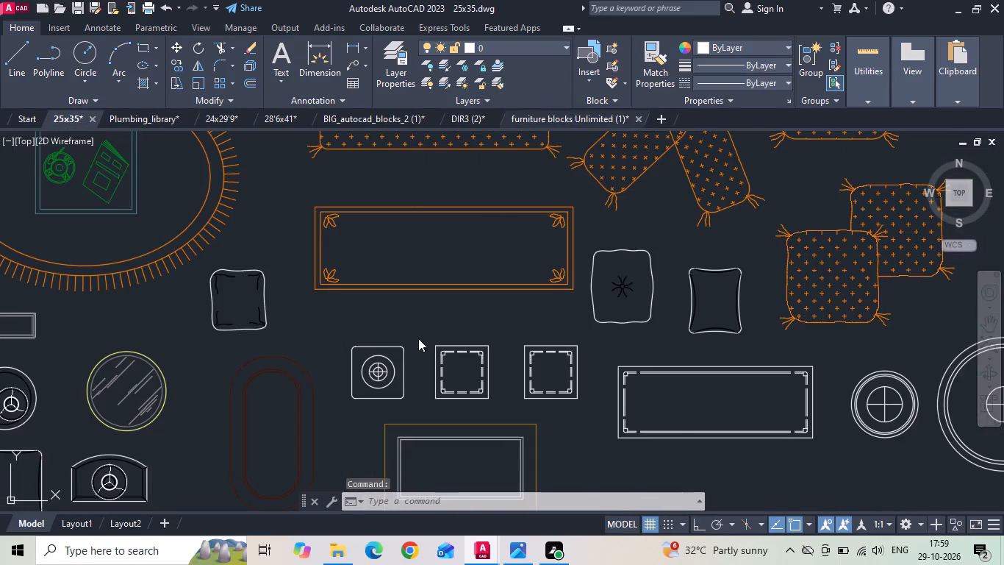
scroll(507, 333, "down", 1)
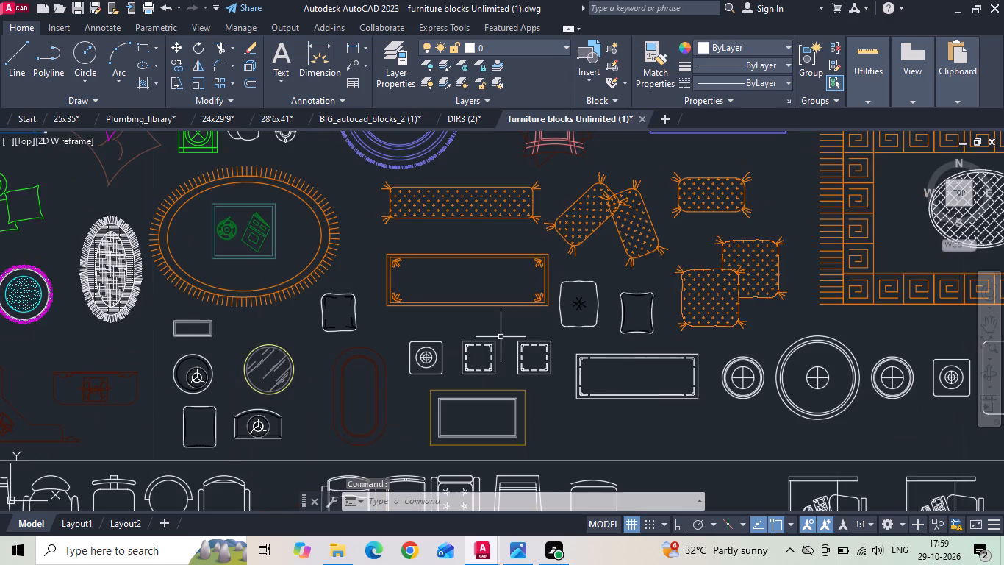
left_click(489, 335)
left_click(467, 353)
scroll(449, 372, "down", 1)
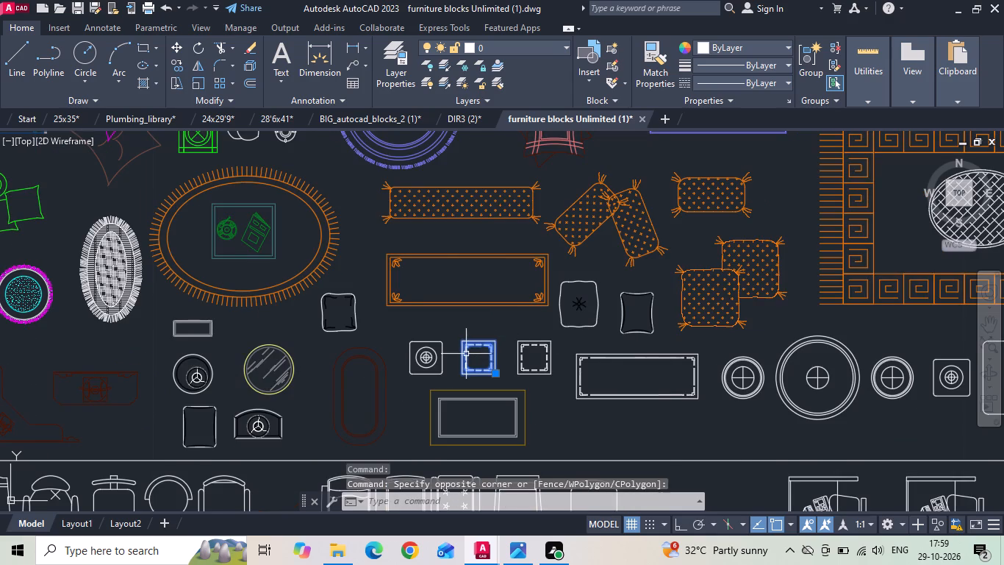
scroll(293, 340, "down", 2)
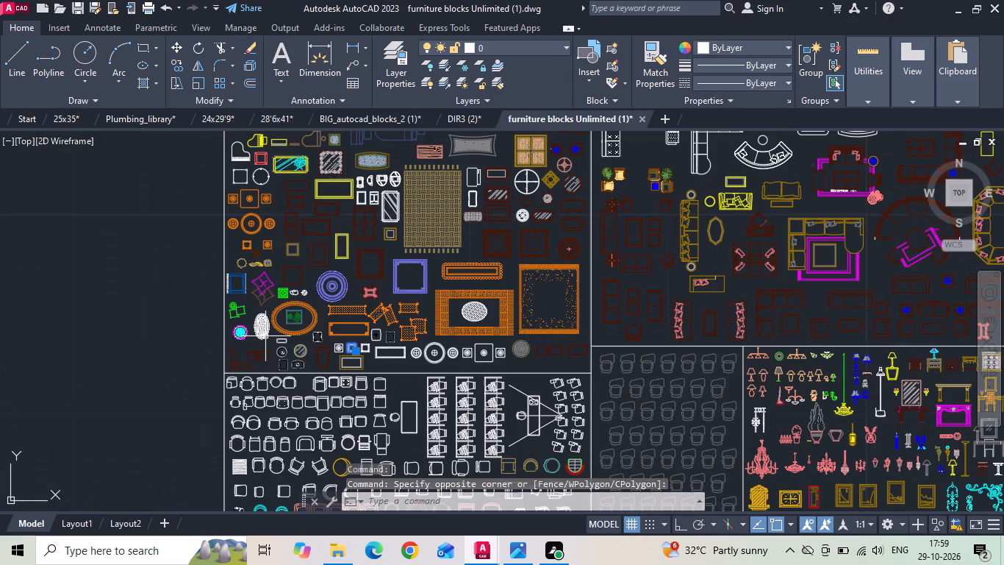
scroll(281, 239, "up", 4)
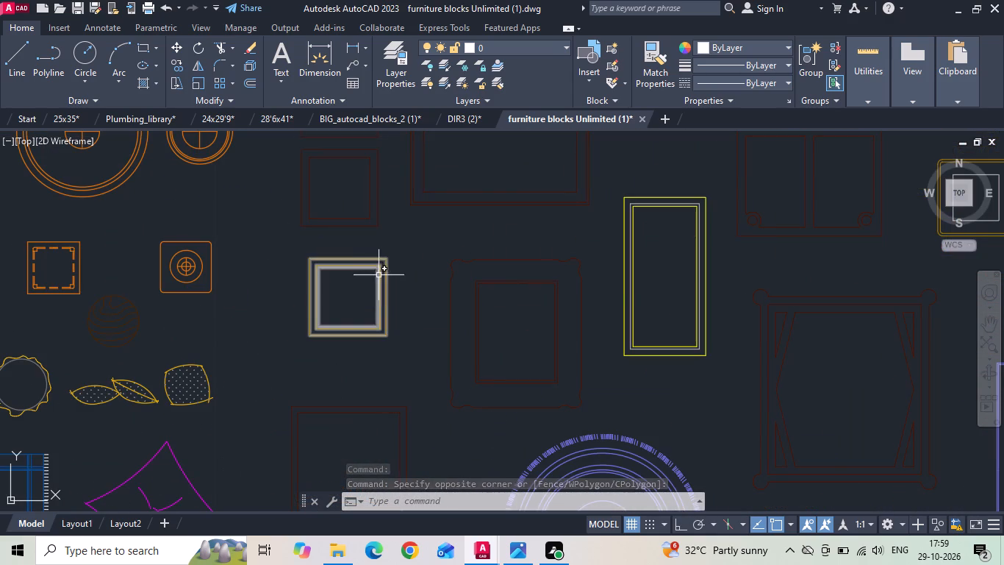
left_click_drag(401, 281, 358, 303)
left_click(304, 311)
scroll(260, 288, "down", 2)
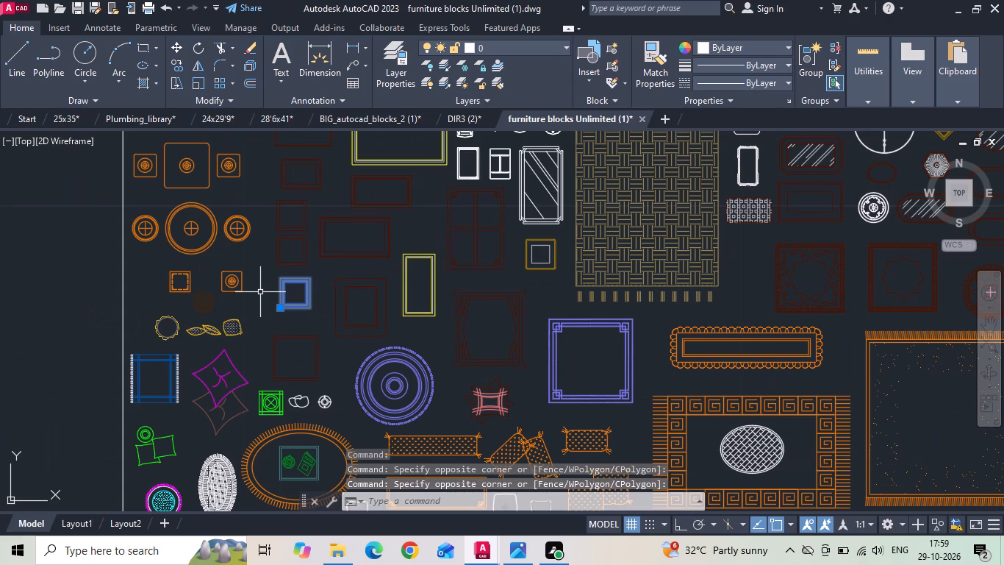
left_click(182, 271)
scroll(168, 300, "down", 1)
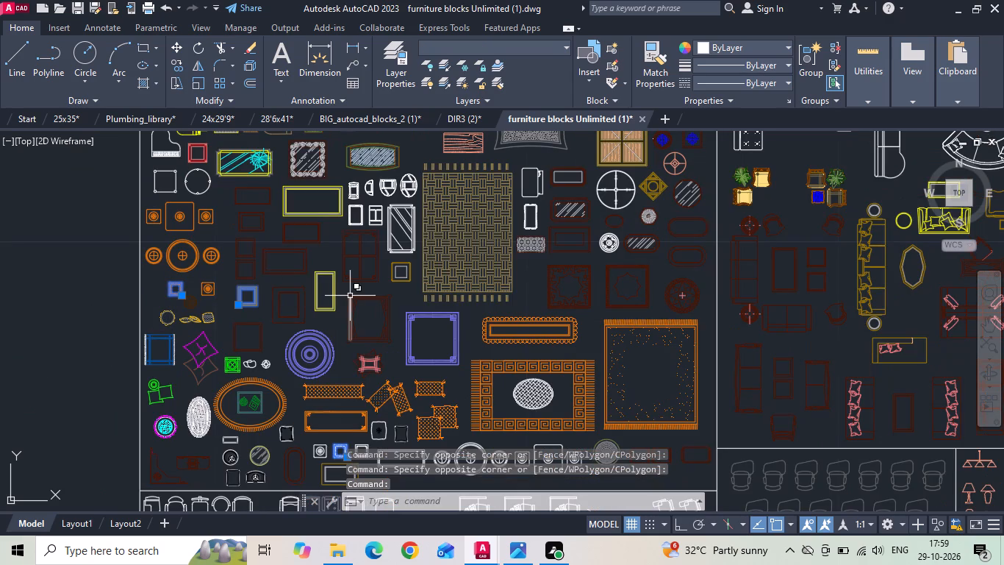
scroll(251, 323, "down", 3)
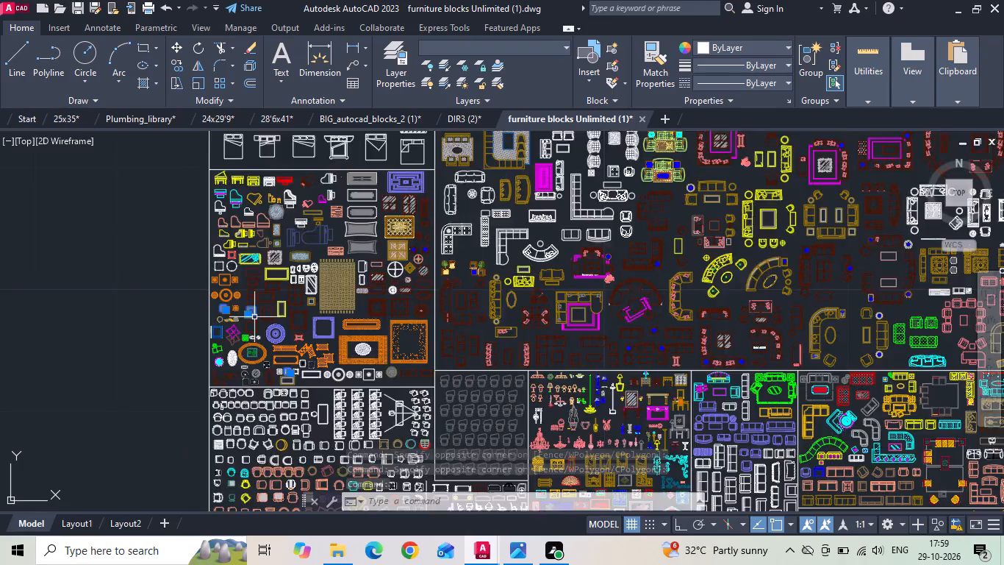
scroll(729, 293, "up", 3)
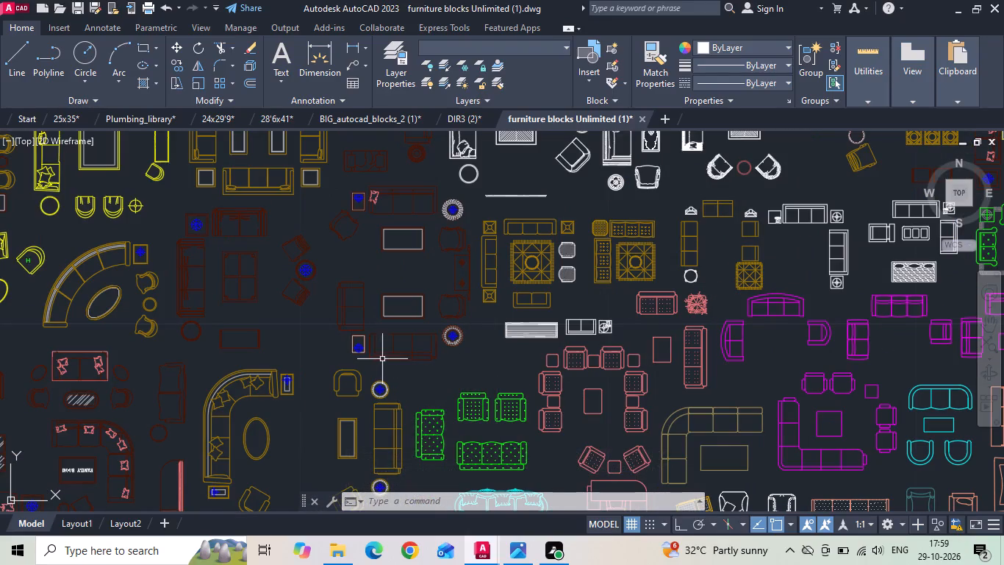
key("ctrl+c")
Paste the three square table blocks into the 25x35 drawing, in the ground floor BEDROOM between the door and the bed bench.
left_click(56, 117)
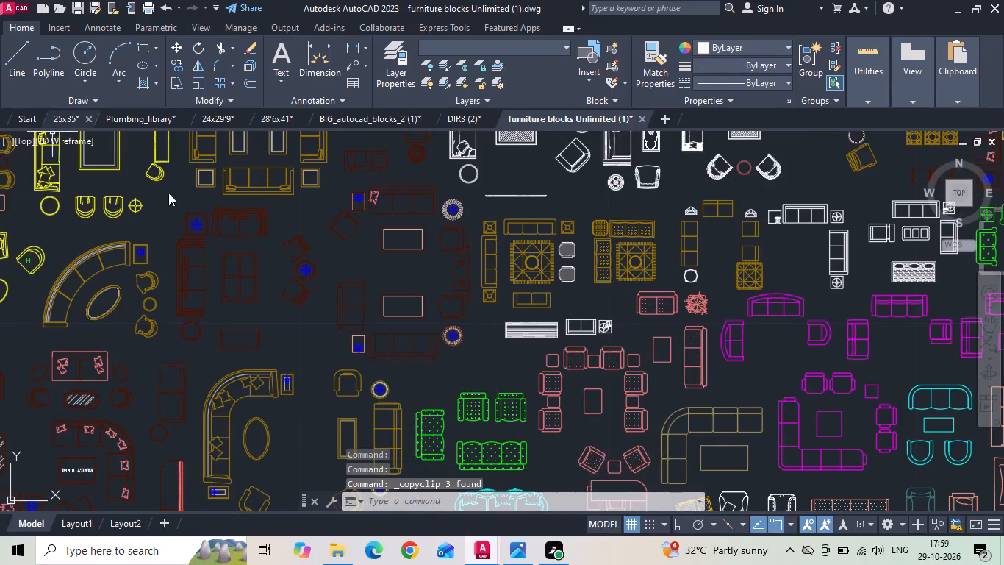
key("ctrl+v")
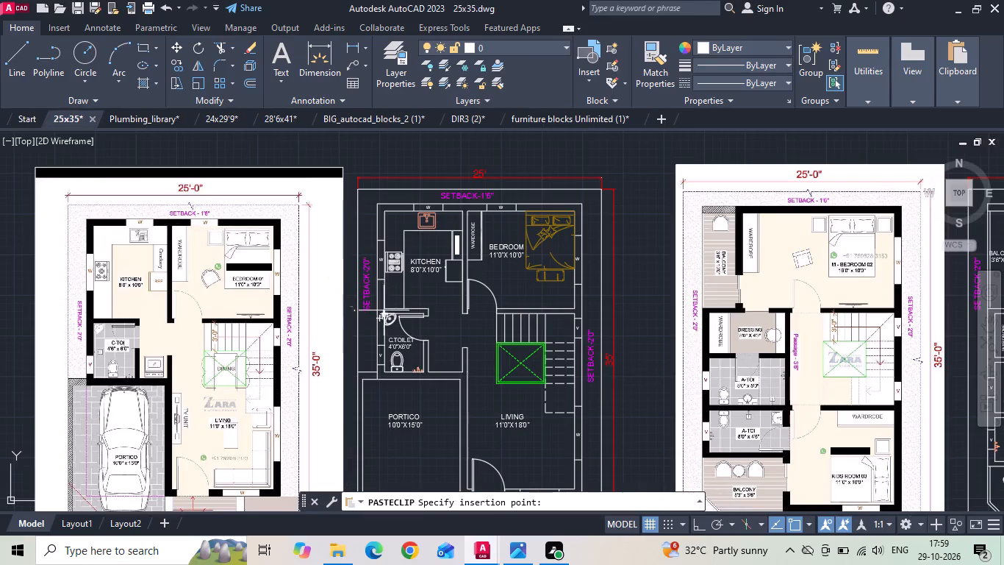
middle_click_drag(462, 324, 427, 274)
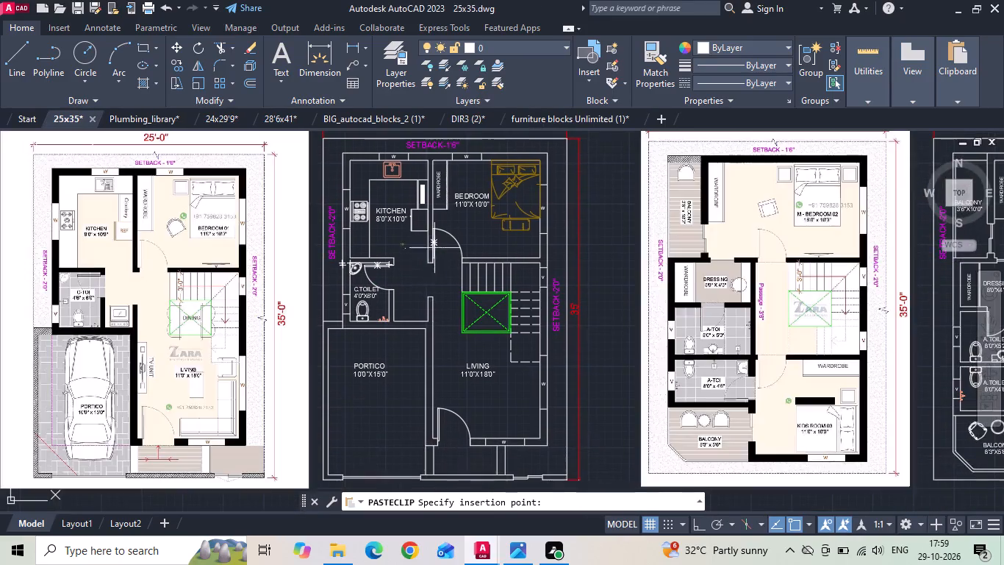
scroll(479, 221, "up", 2)
left_click(523, 261)
scroll(467, 264, "up", 1)
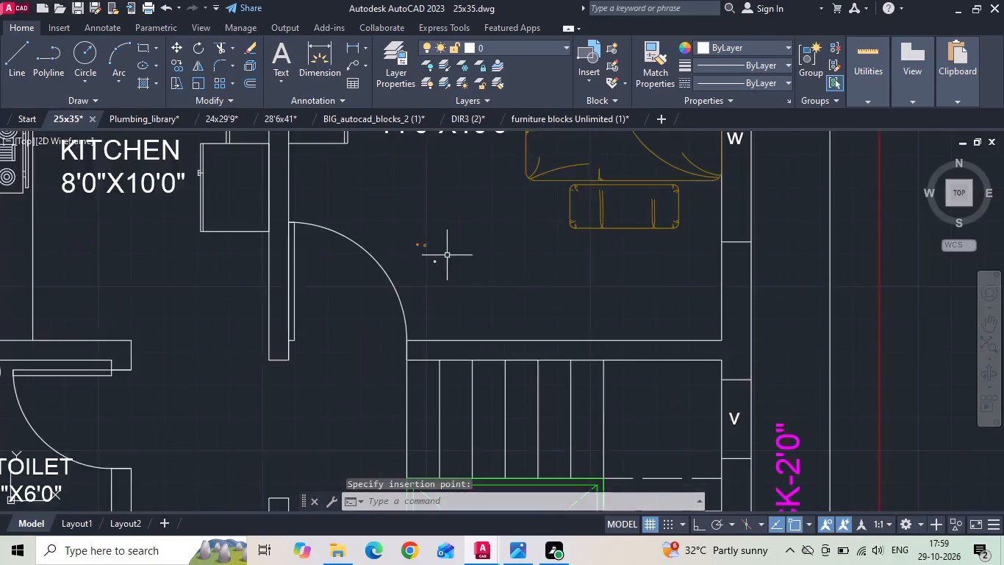
Scale the three pasted square table blocks in the ground floor BEDROOM by a factor of 39.3701.
scroll(445, 255, "up", 2)
left_click_drag(348, 207, 381, 238)
left_click(514, 329)
right_click(484, 309)
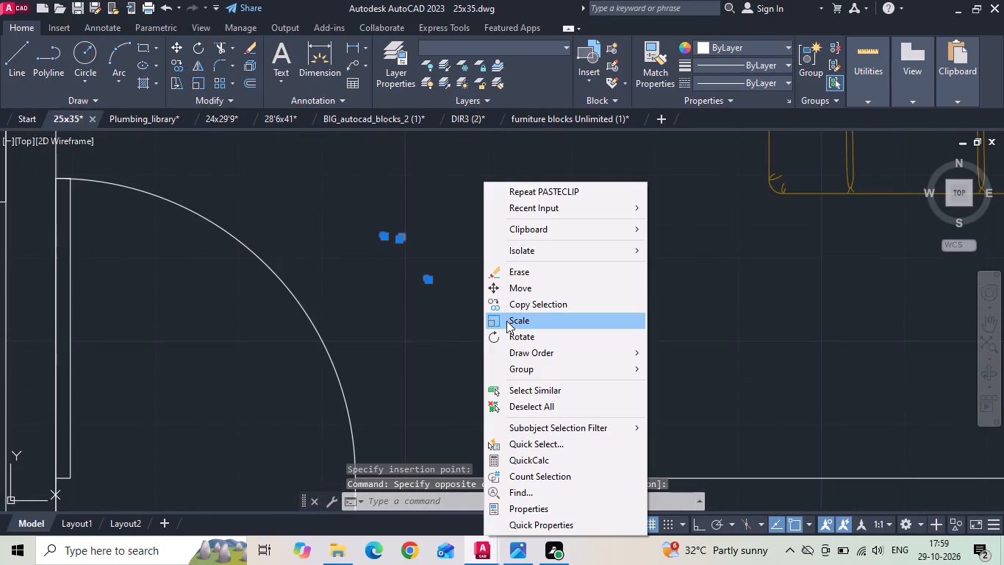
left_click(506, 321)
left_click(423, 283)
type("39.3701")
key("Return")
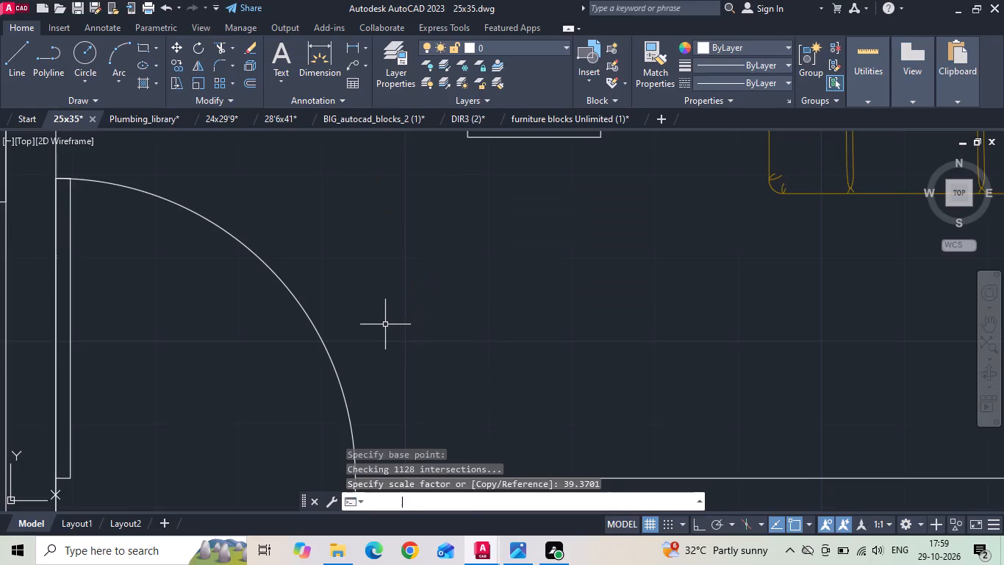
Move the gold double-framed table from above the plan into the ground floor BEDROOM, beside the bed's head against the upper wall.
scroll(395, 324, "down", 5)
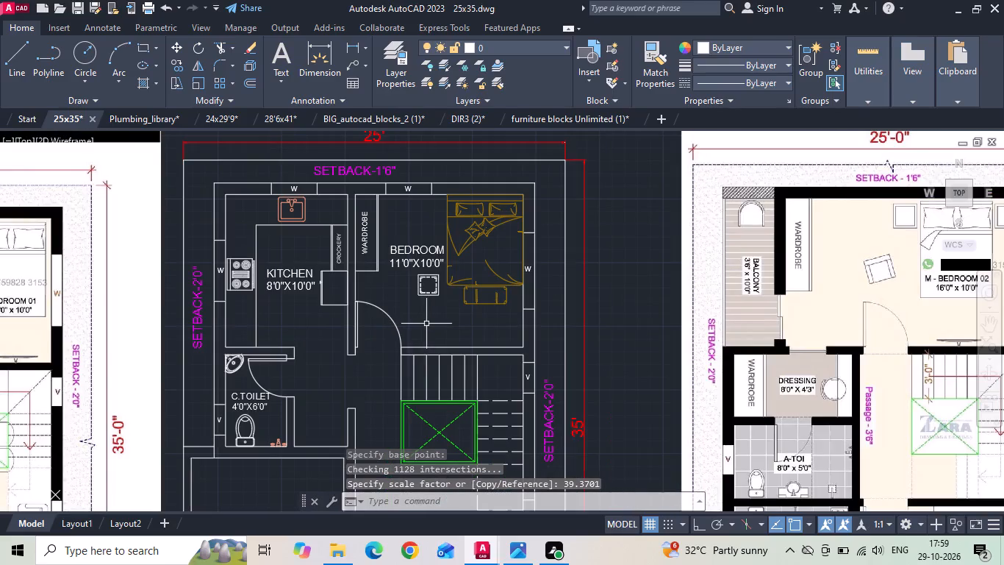
scroll(426, 324, "down", 2)
scroll(367, 211, "up", 3)
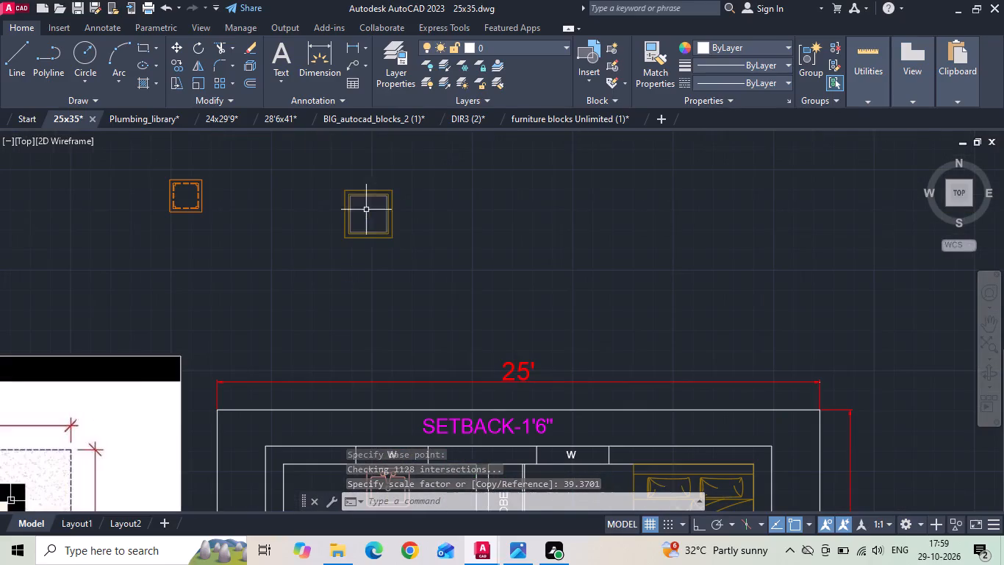
left_click_drag(391, 177, 383, 199)
left_click(349, 244)
right_click(349, 244)
left_click(387, 266)
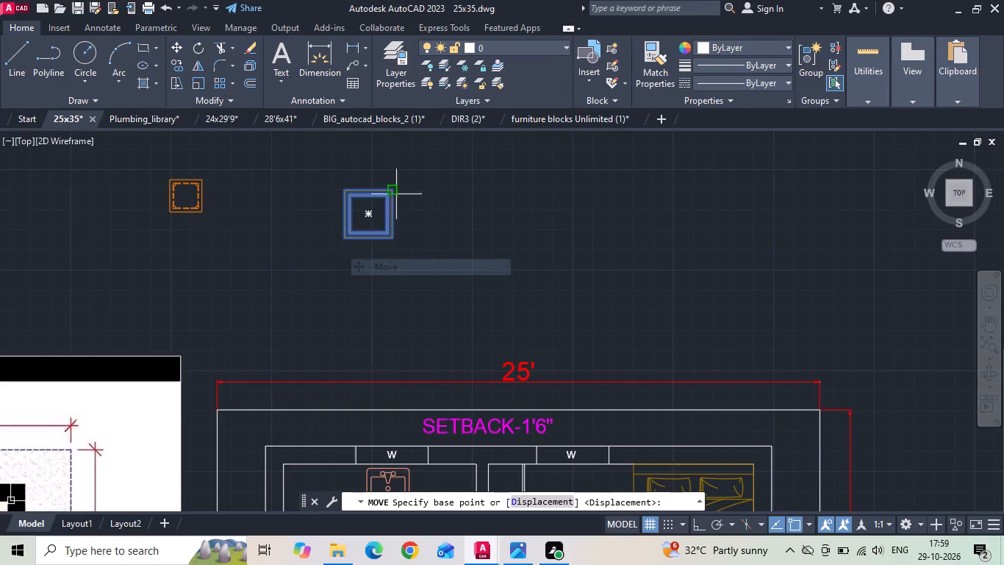
left_click(396, 191)
scroll(401, 188, "down", 2)
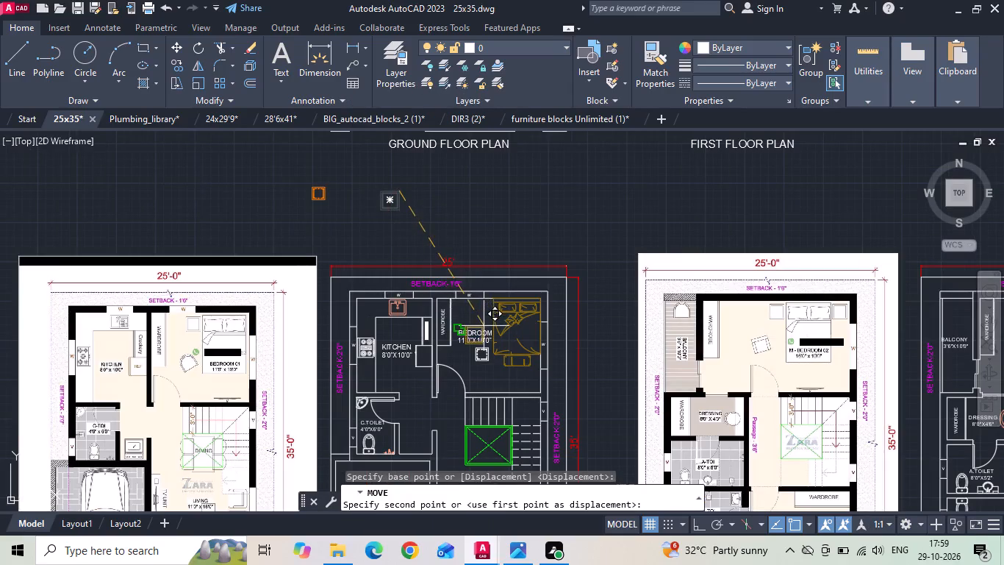
scroll(487, 327, "up", 3)
scroll(490, 257, "up", 2)
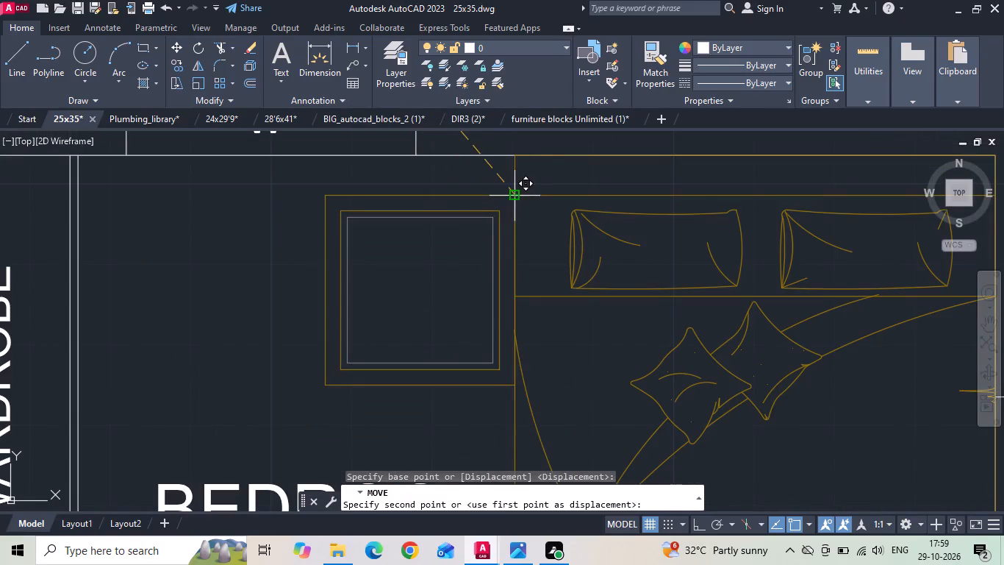
left_click(514, 157)
Scale down the gold bedside table slightly about its centre to leave a gap from the bed and wall.
left_click_drag(445, 255, 359, 302)
left_click(245, 355)
right_click(245, 344)
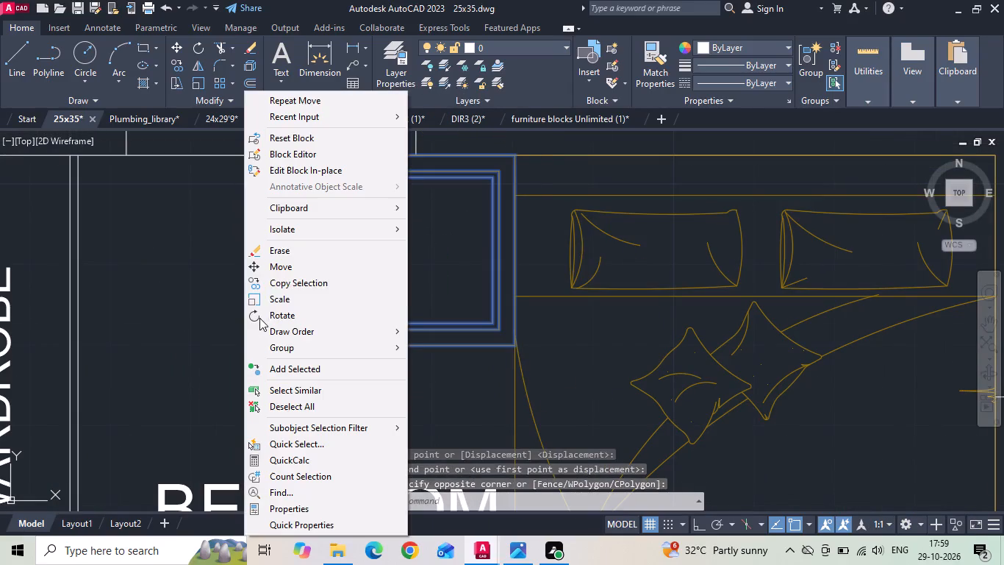
left_click(277, 299)
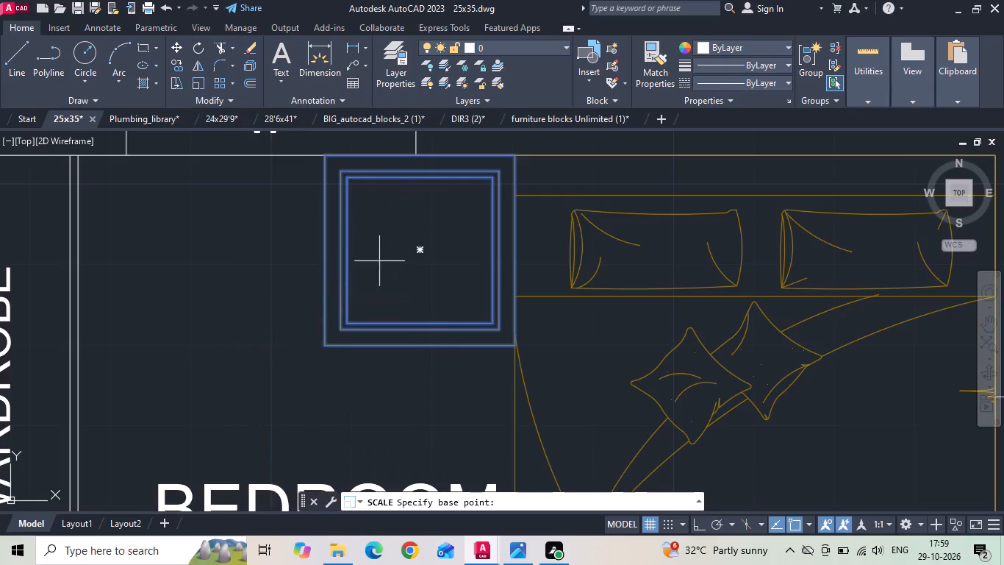
left_click(425, 247)
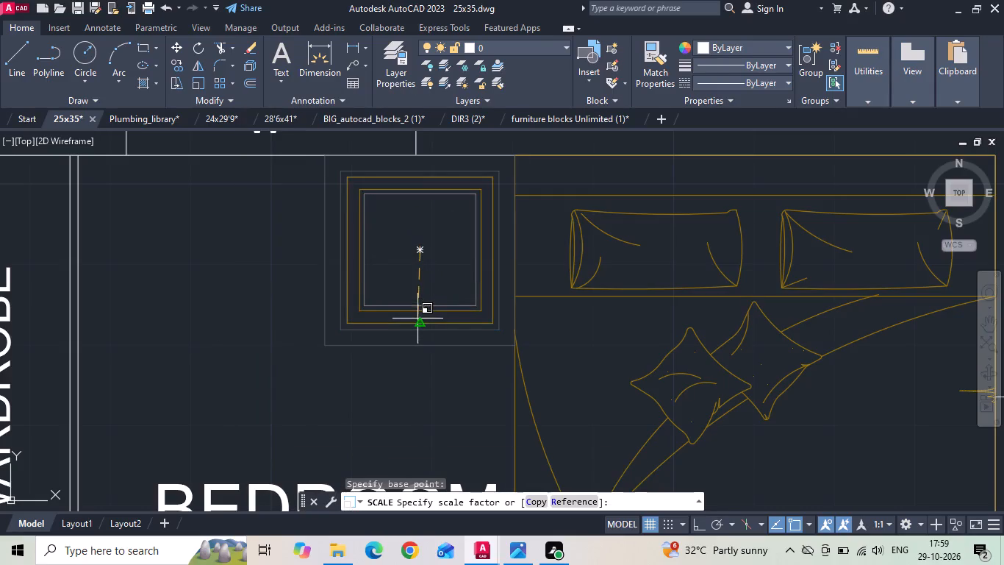
left_click(417, 319)
Copy the gold bedside table to the first floor M.BEDROOM, beside the bed's head, using the bed's upper corner as reference.
left_click_drag(507, 201, 501, 213)
scroll(446, 254, "down", 3)
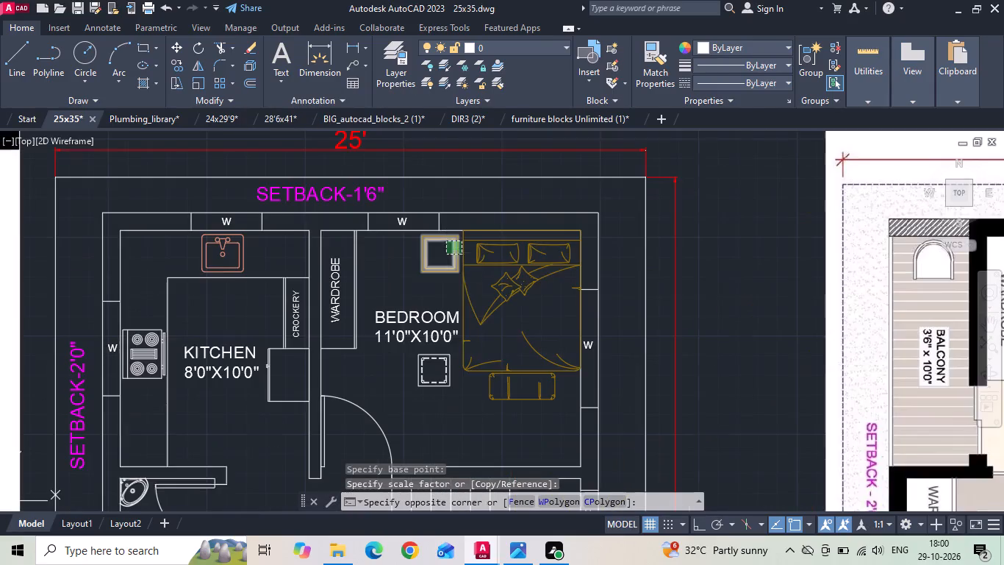
scroll(446, 254, "down", 2)
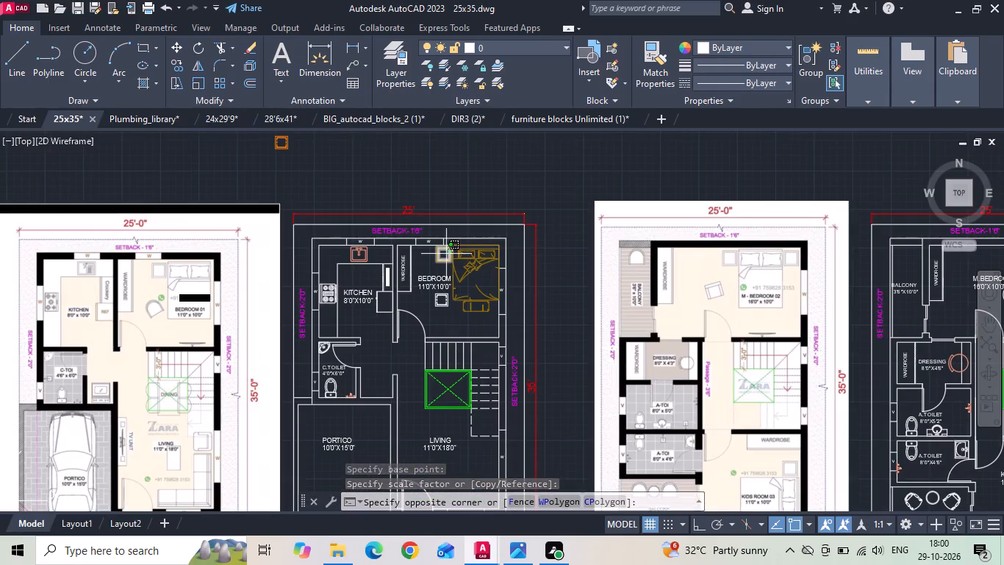
left_click(446, 254)
right_click(446, 254)
left_click(462, 280)
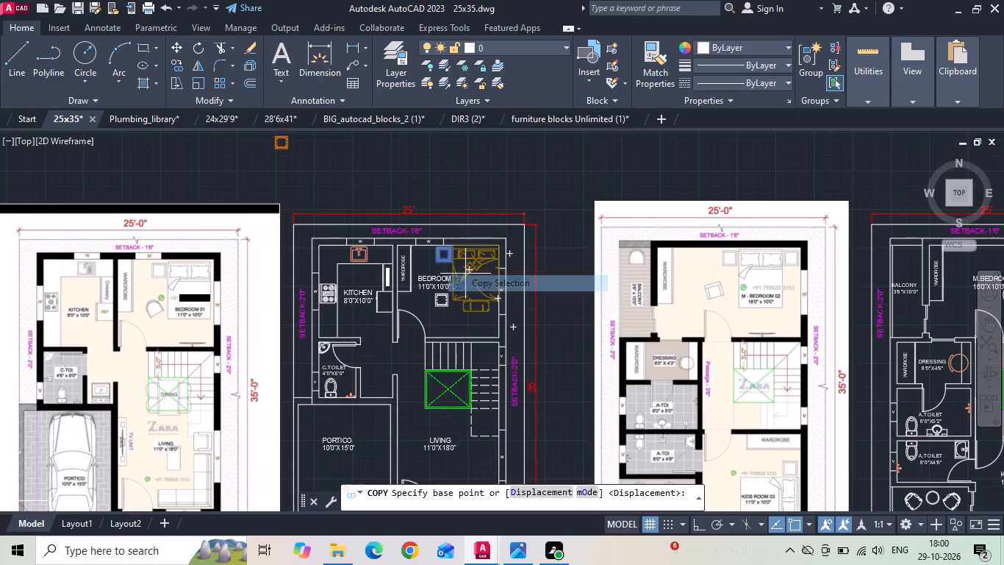
scroll(441, 277, "down", 1)
scroll(453, 252, "up", 2)
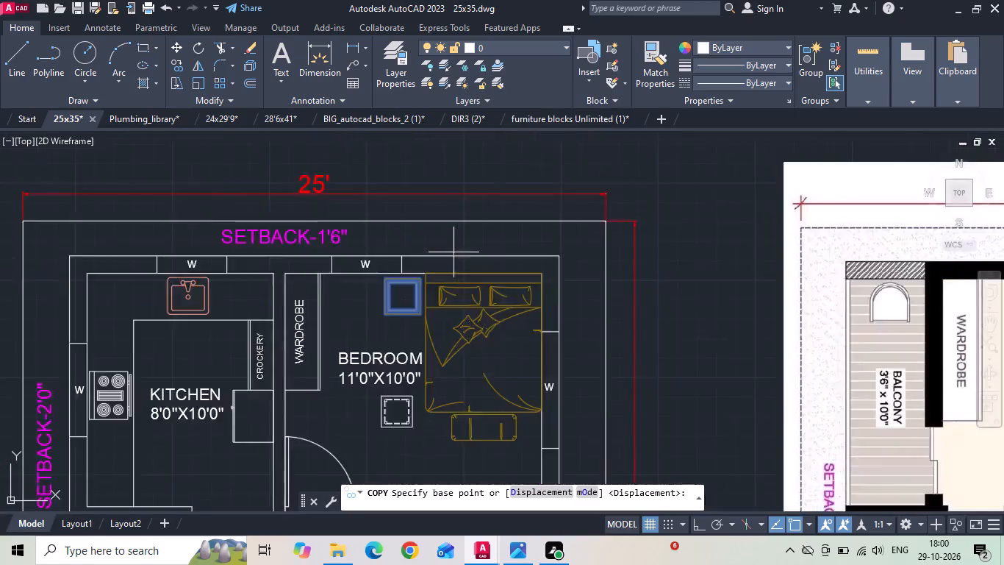
scroll(454, 251, "up", 3)
left_click(387, 296)
scroll(367, 310, "down", 3)
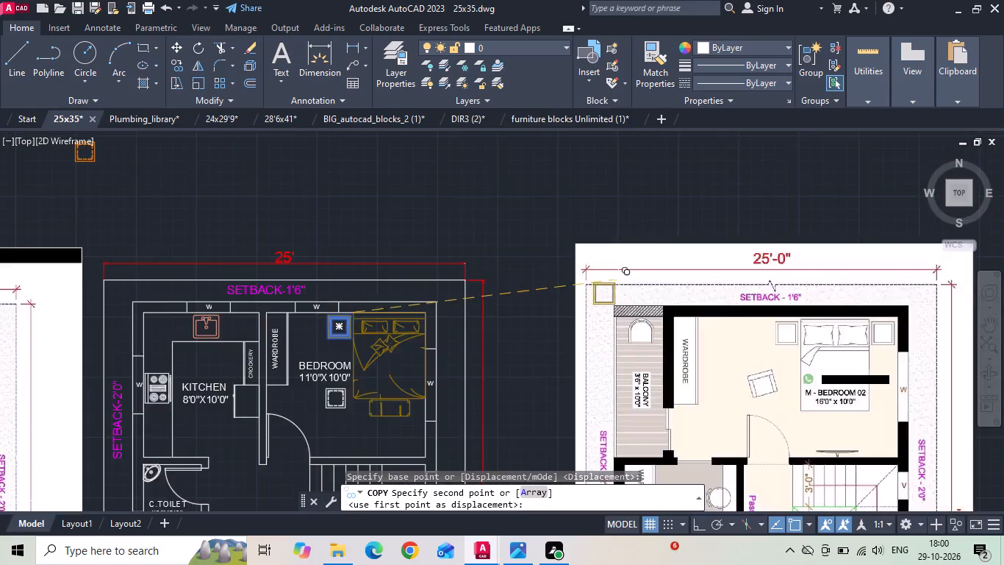
middle_click_drag(597, 275, 0, 274)
scroll(634, 324, "up", 3)
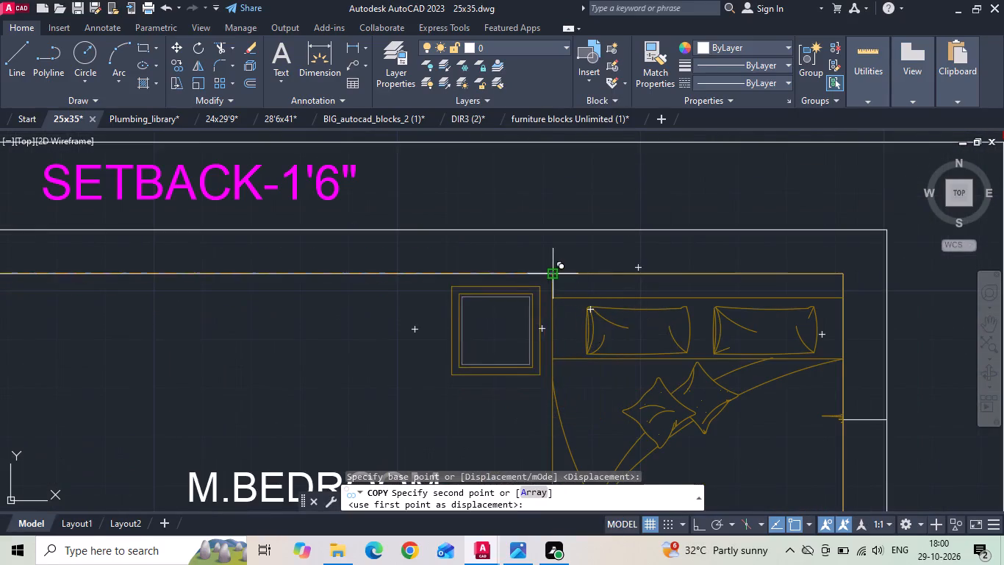
left_click(558, 272)
middle_click_drag(523, 270, 370, 235)
key("Escape")
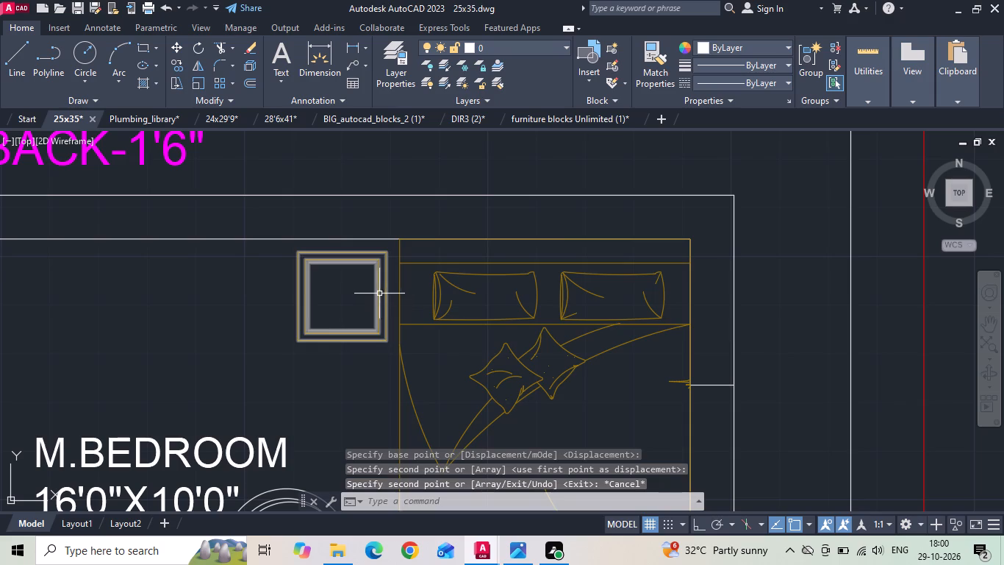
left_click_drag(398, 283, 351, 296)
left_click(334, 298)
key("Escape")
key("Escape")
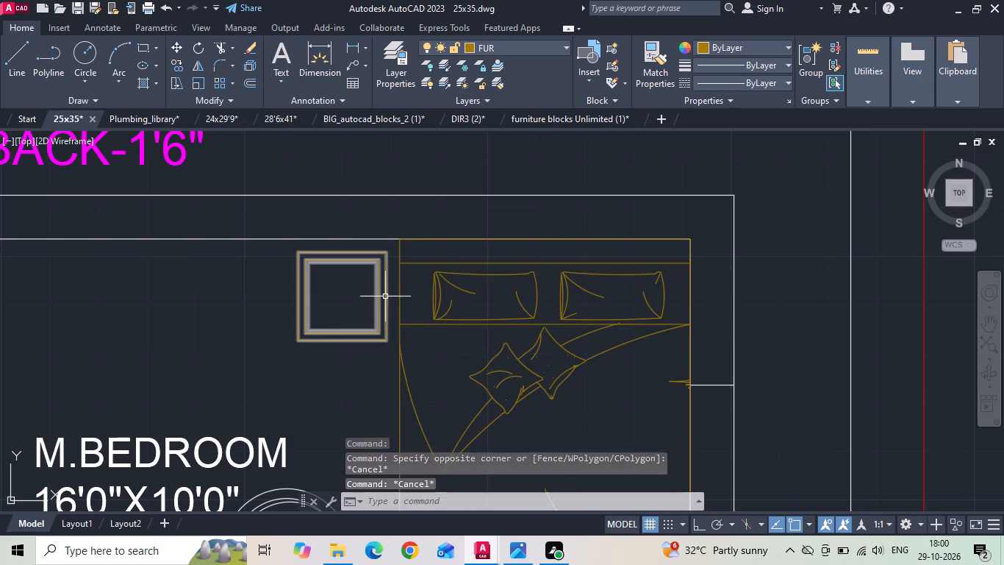
Mirror the M.BEDROOM bedside table about the bed's vertical centreline, keeping the original.
left_click(391, 283)
left_click(356, 303)
type("MI")
key("space")
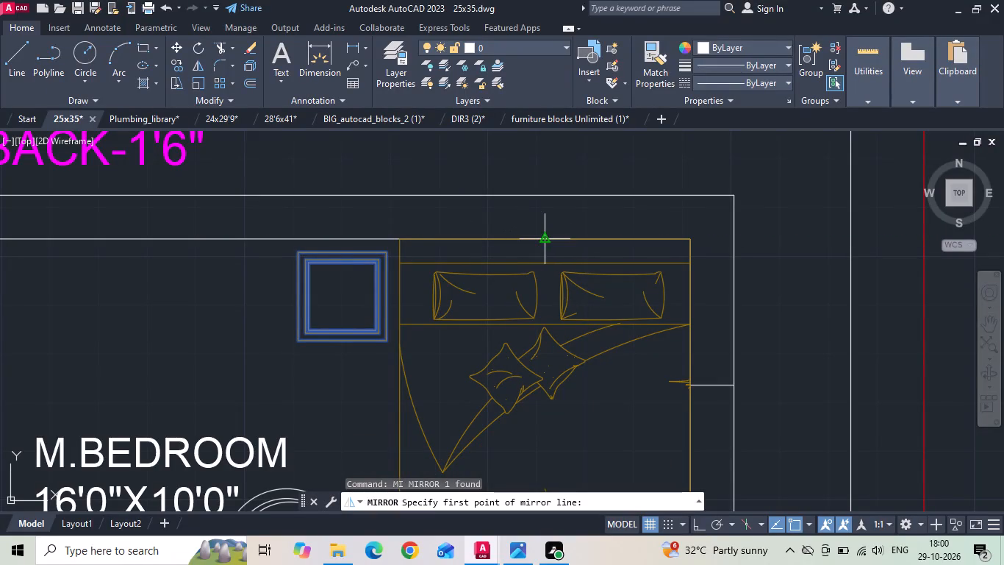
left_click(543, 237)
key("F8")
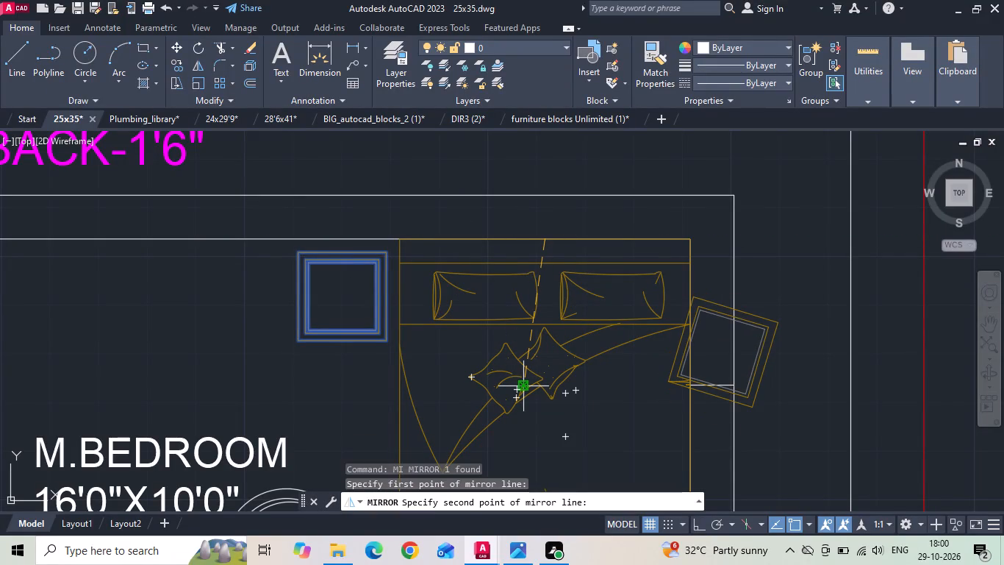
left_click(542, 433)
type("N")
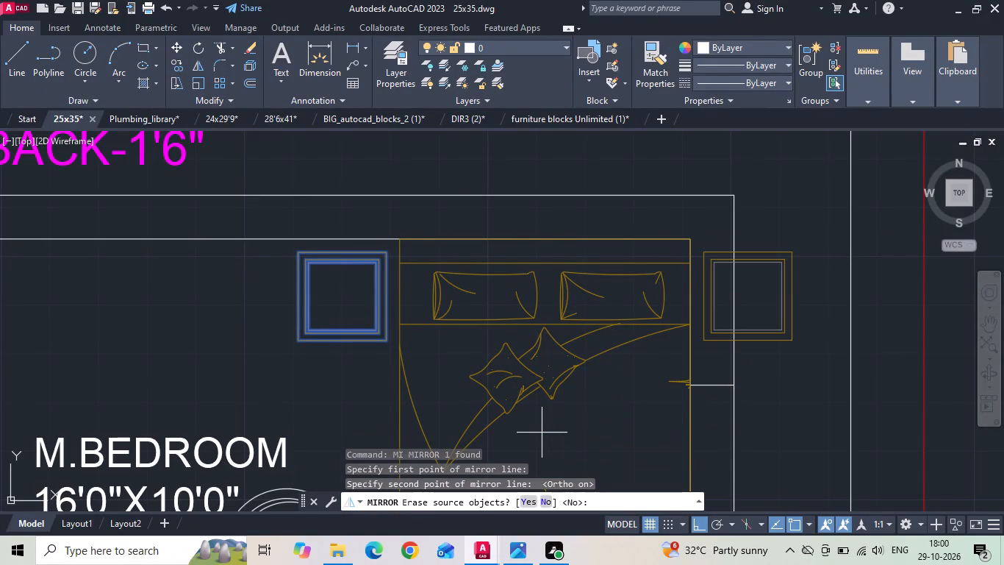
key("space")
Scale down the M.BEDROOM chair about the midpoint of its front edge.
scroll(552, 249, "down", 2)
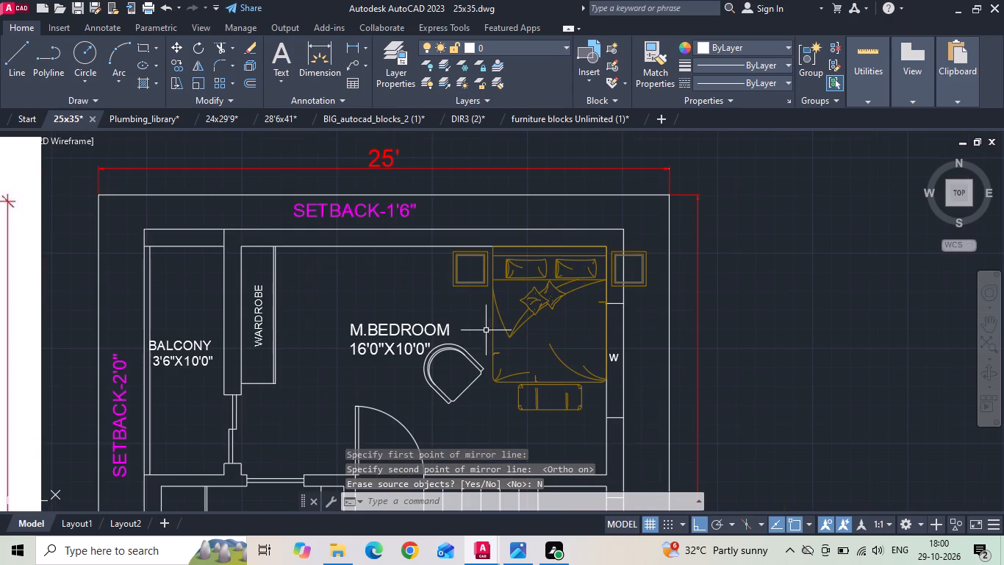
left_click(470, 356)
right_click(472, 355)
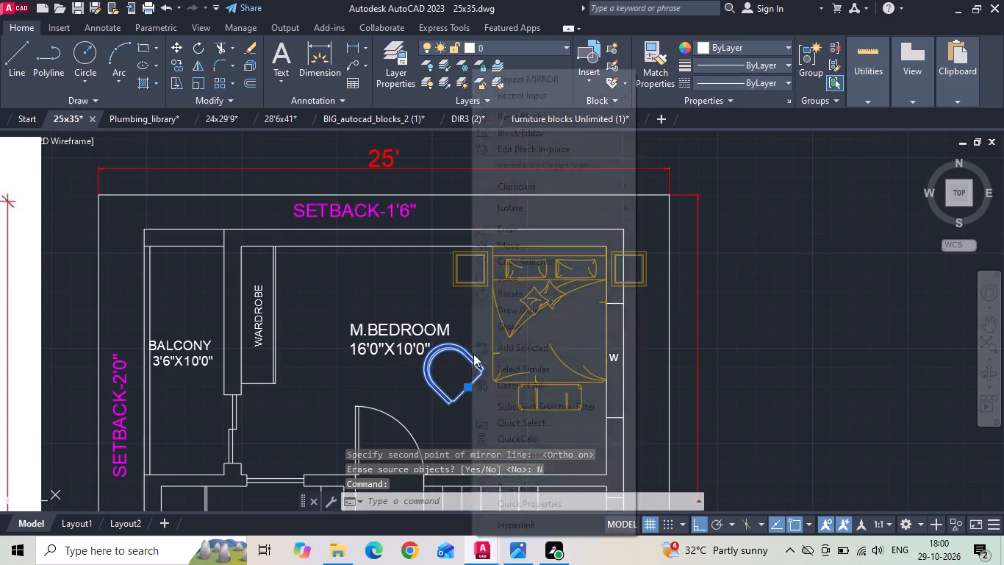
left_click(508, 283)
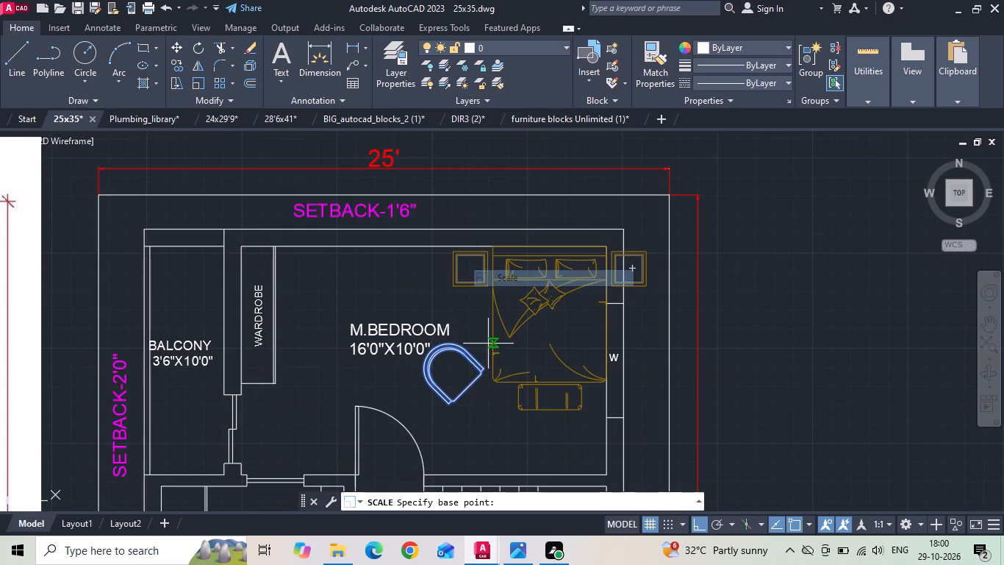
left_click(471, 389)
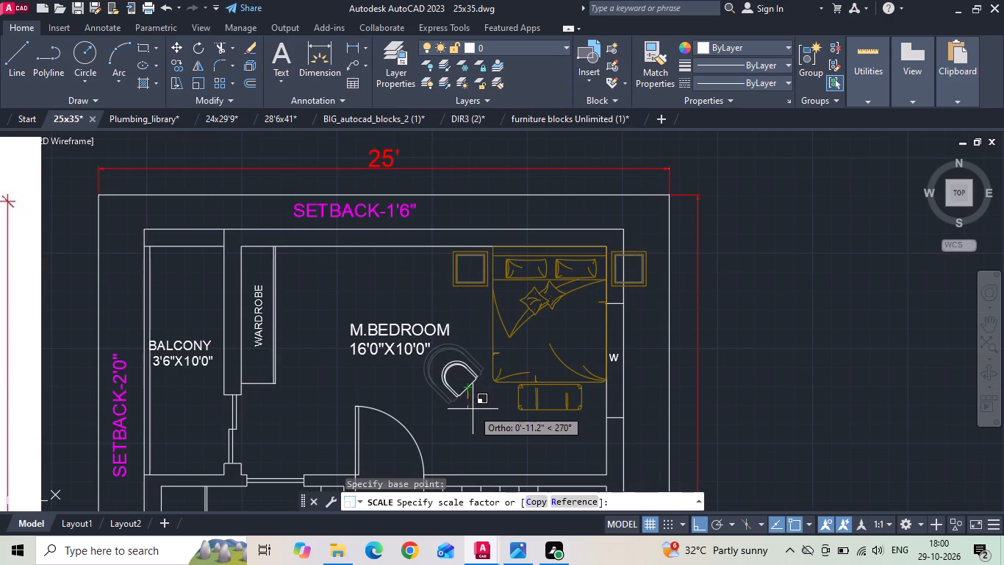
left_click(473, 410)
Move the M.BEDROOM bed and both side tables horizontally so the outer table sits against the window wall's inner face.
left_click(522, 276)
left_click(469, 274)
left_click(441, 277)
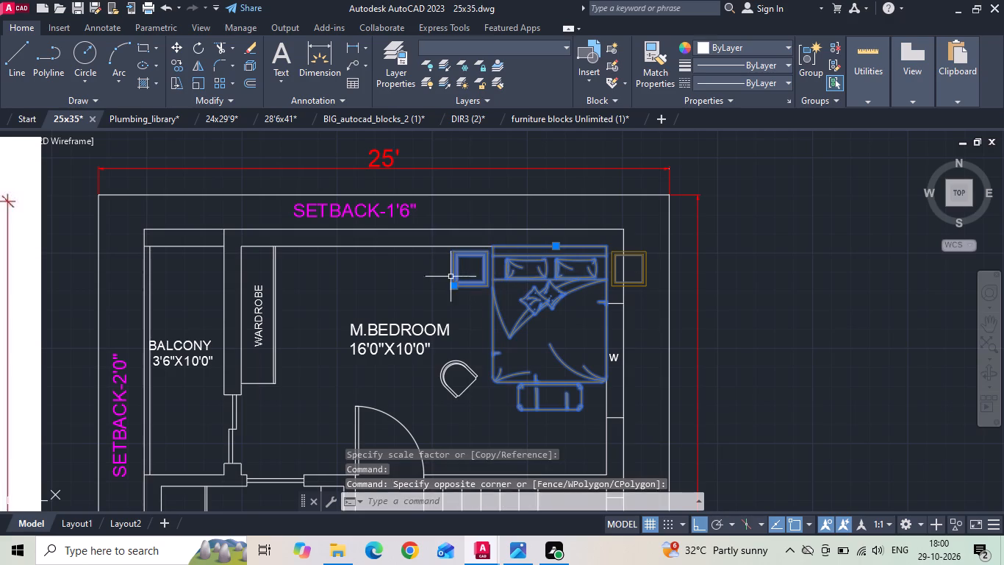
left_click(651, 260)
left_click(637, 270)
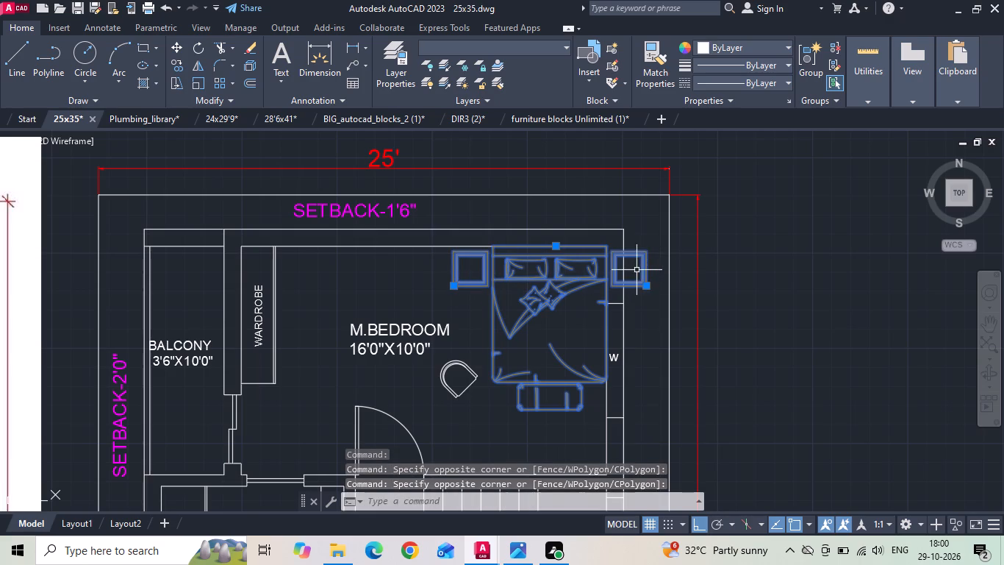
right_click(637, 270)
left_click(677, 292)
scroll(627, 240, "up", 3)
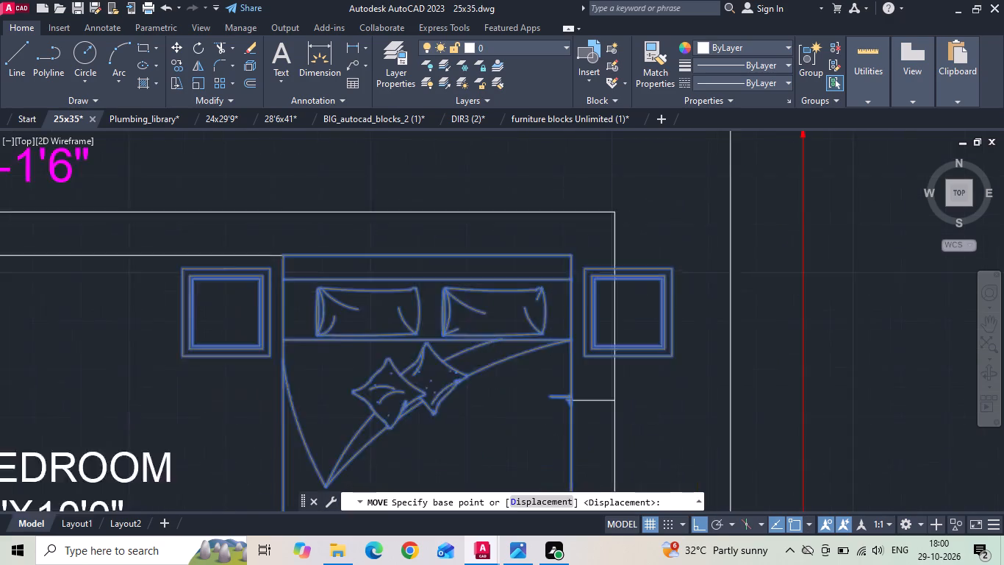
left_click(701, 283)
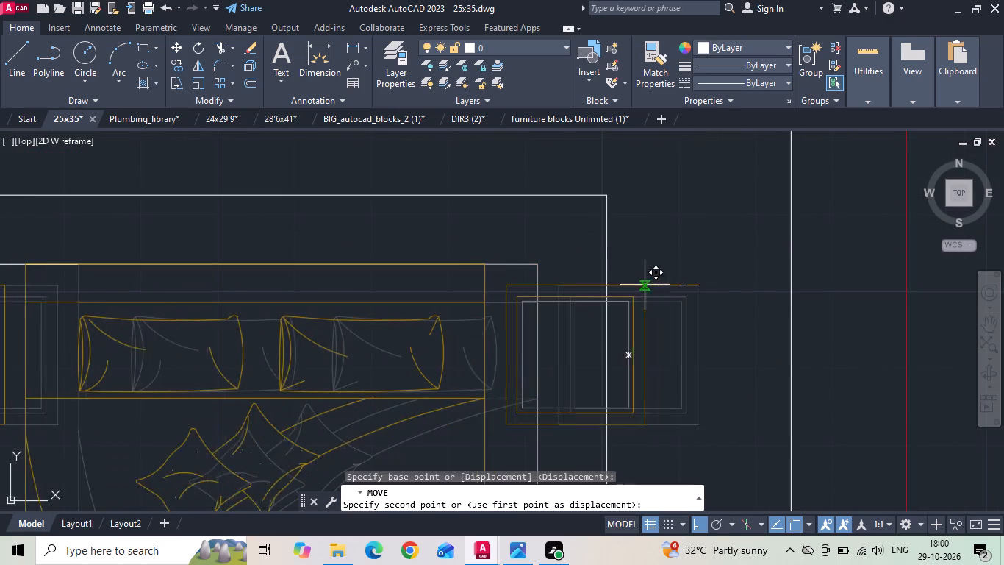
left_click(539, 288)
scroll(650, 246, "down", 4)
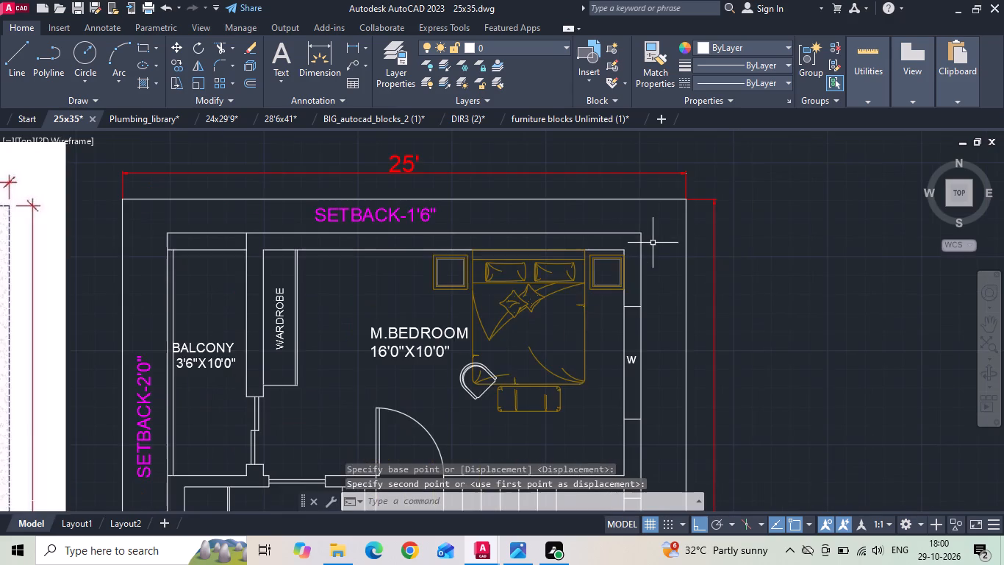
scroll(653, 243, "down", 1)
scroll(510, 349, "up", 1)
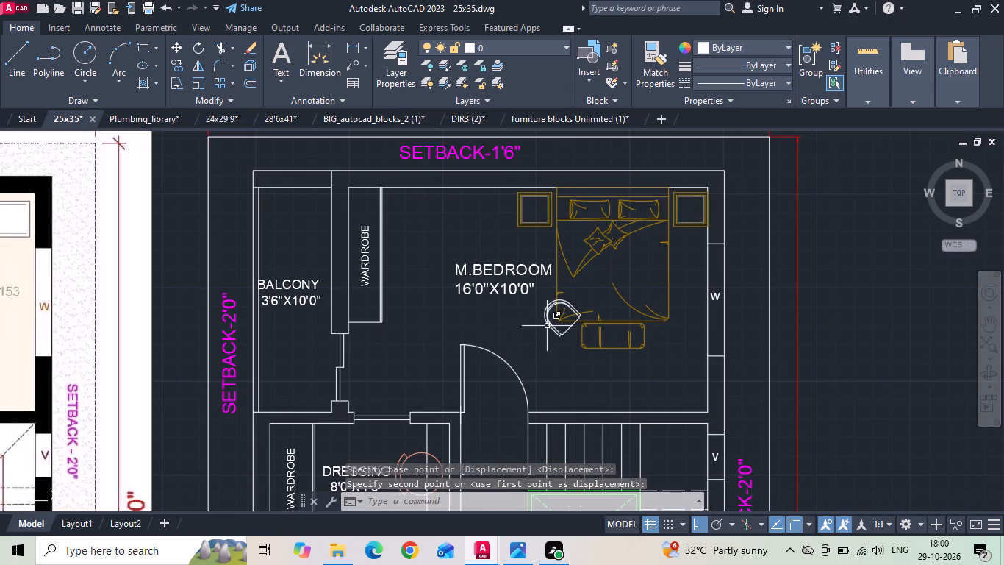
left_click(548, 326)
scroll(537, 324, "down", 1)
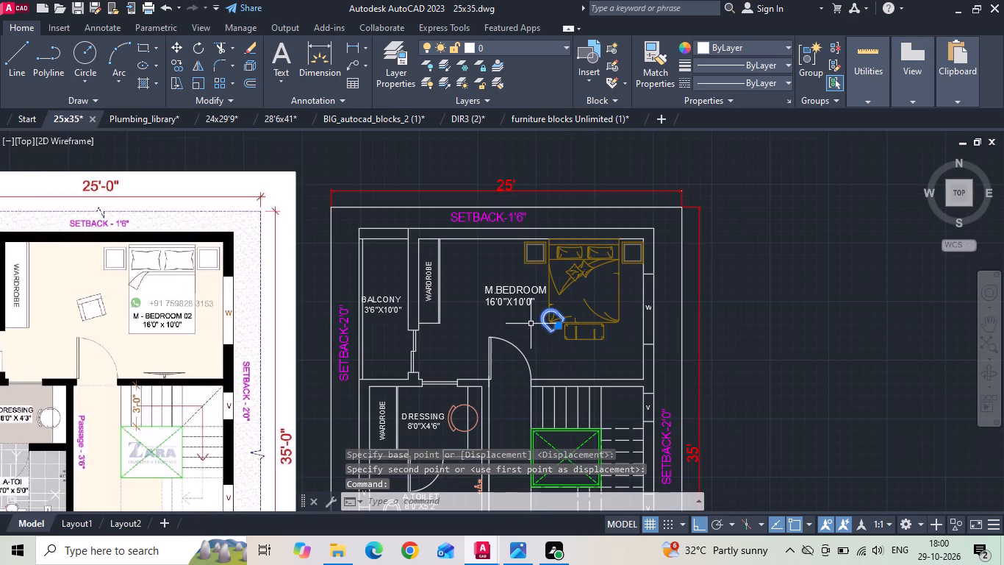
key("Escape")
Copy the M.BEDROOM bedside table to the first floor KIDS ROOM, from its upper corner to the bed's upper edge near the headboard.
scroll(577, 262, "down", 2)
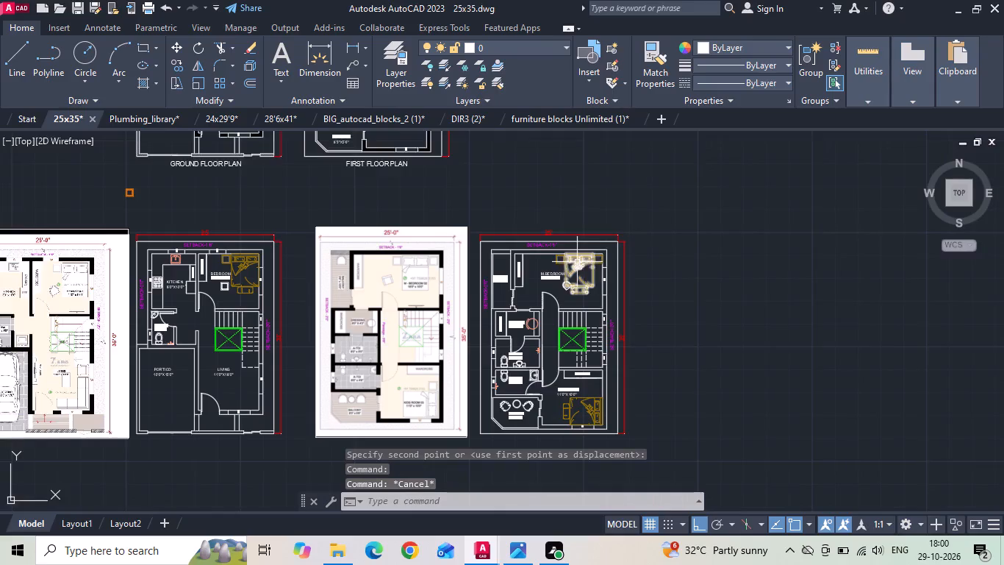
middle_click_drag(575, 258, 562, 205)
scroll(583, 205, "up", 3)
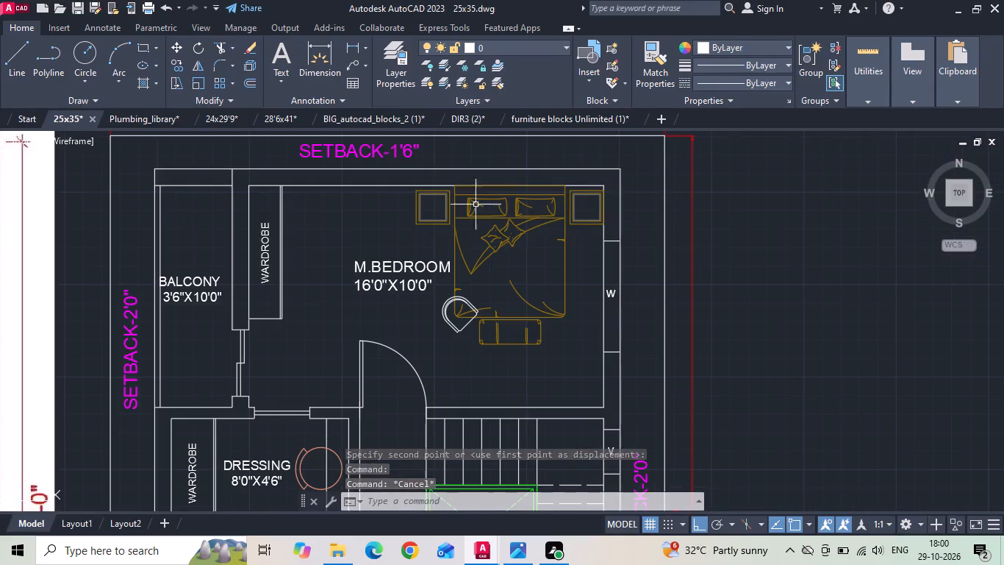
left_click(429, 212)
left_click(401, 222)
right_click(401, 222)
left_click(434, 282)
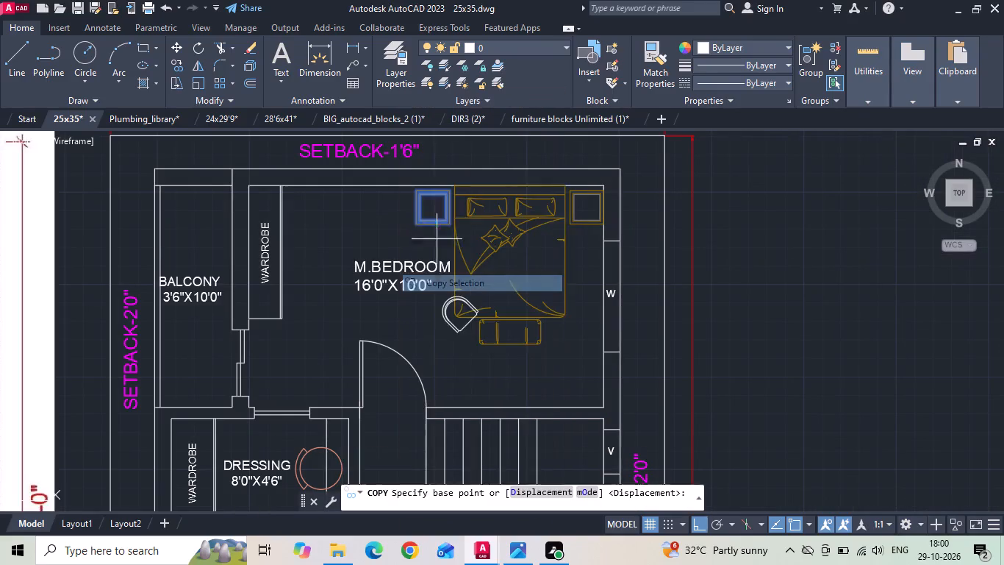
scroll(442, 192, "up", 3)
left_click(466, 183)
scroll(466, 183, "down", 5)
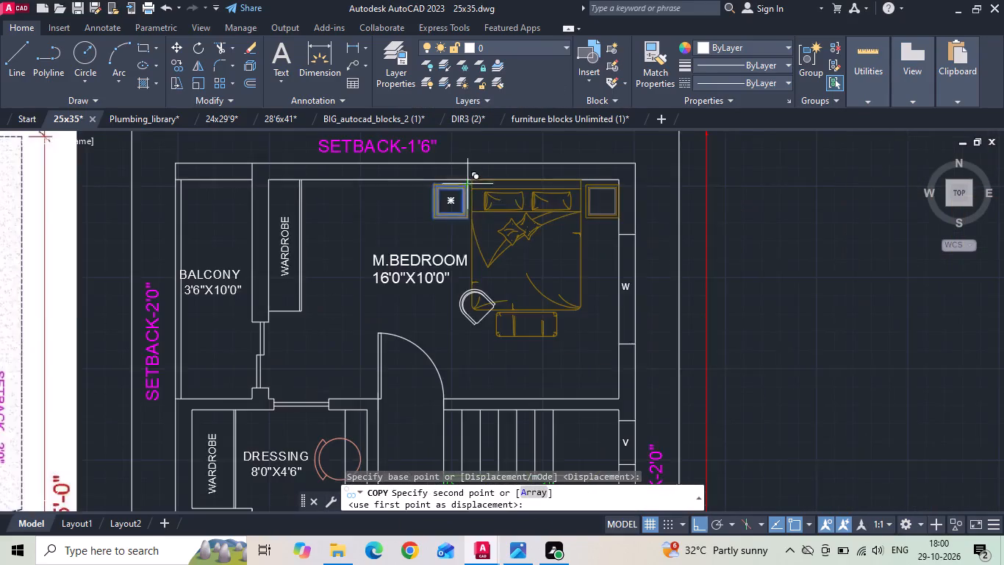
scroll(470, 193, "down", 1)
scroll(508, 408, "up", 4)
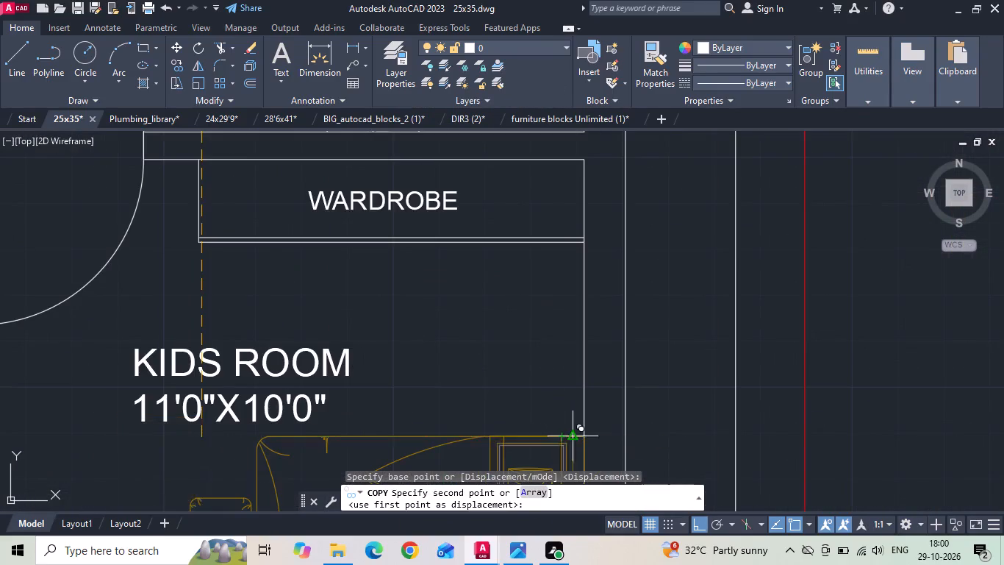
left_click(573, 436)
middle_click_drag(554, 394, 485, 266)
key("Escape")
Move the KIDS ROOM bedside table about 1'-9" straight up so it sits beside the bed's head.
left_click(463, 394)
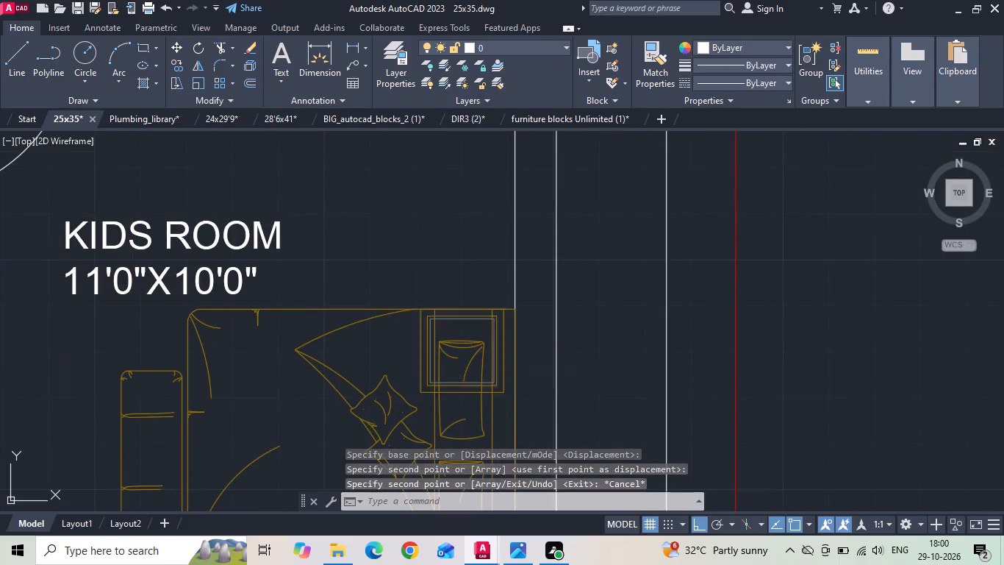
right_click(452, 261)
left_click(491, 260)
left_click_drag(643, 328, 644, 318)
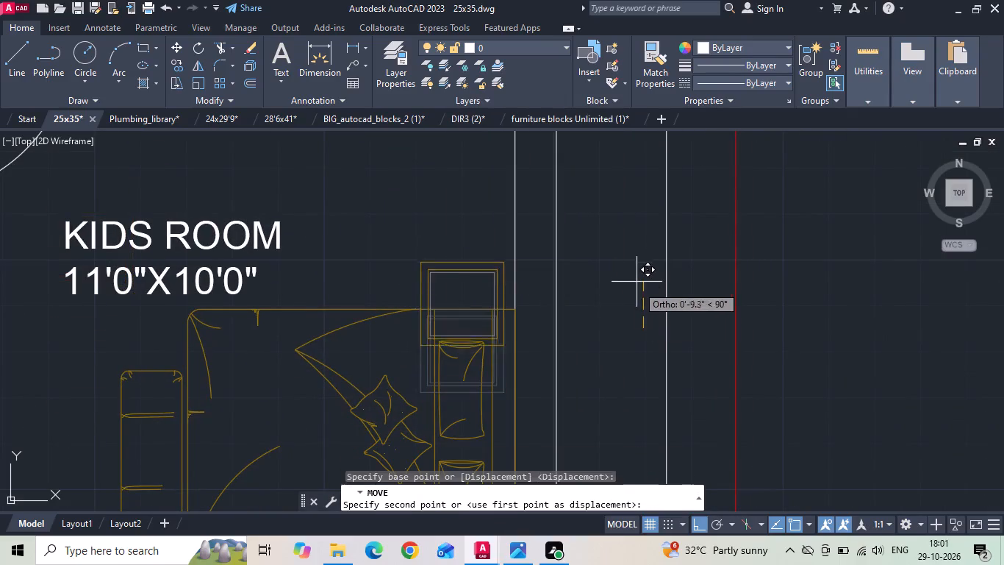
left_click(631, 232)
Copy the red L-shaped sofa, its glass coffee table and one armchair from the furniture blocks Unlimited (1) drawing to the clipboard.
scroll(628, 238, "down", 3)
scroll(617, 296, "down", 1)
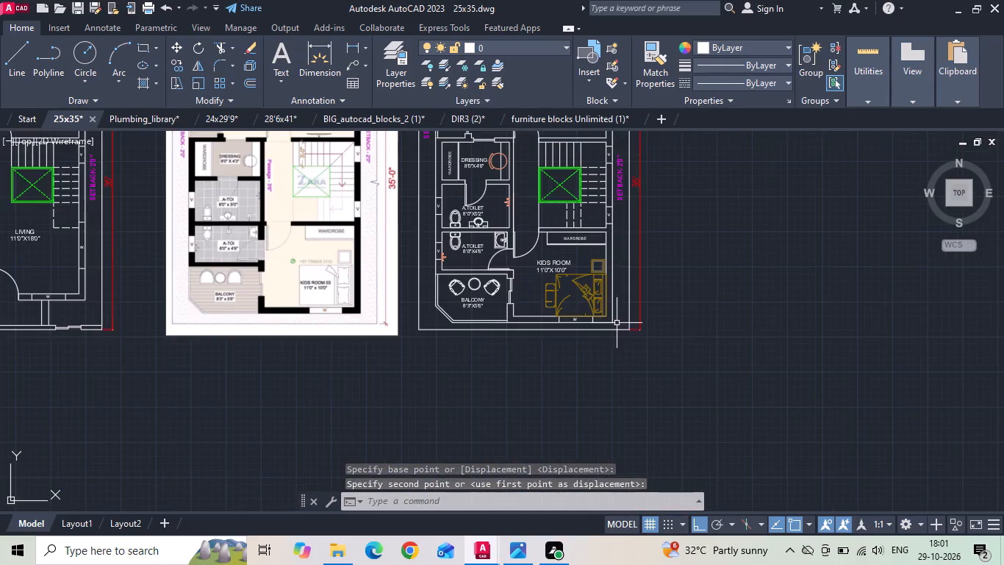
scroll(613, 323, "down", 1)
scroll(359, 282, "up", 2)
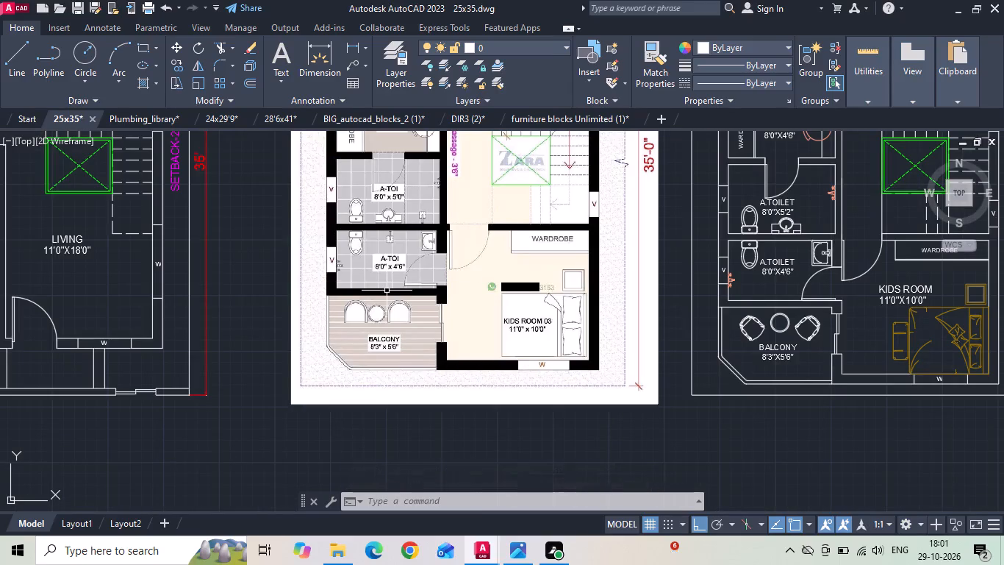
middle_click_drag(387, 291, 802, 310)
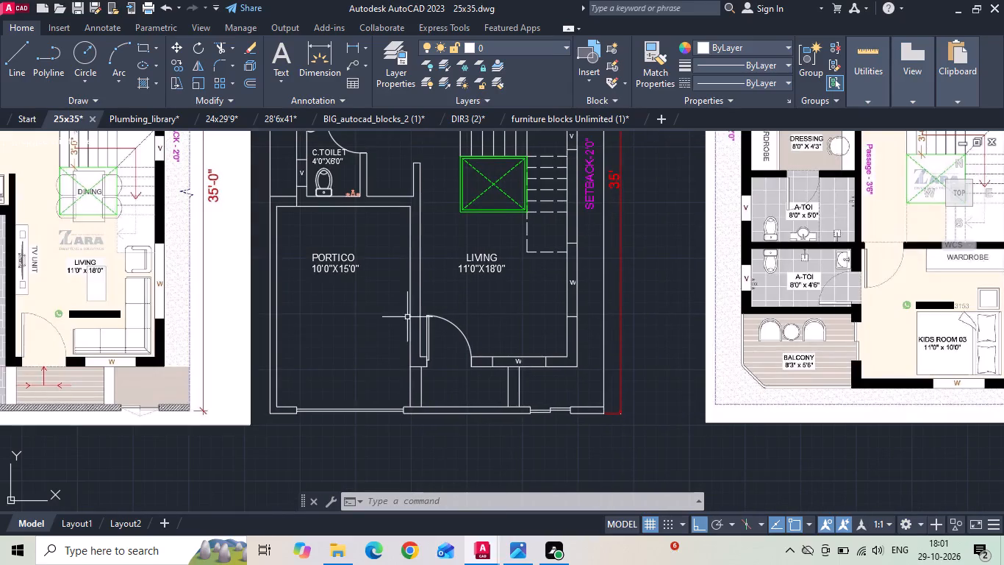
scroll(113, 305, "up", 1)
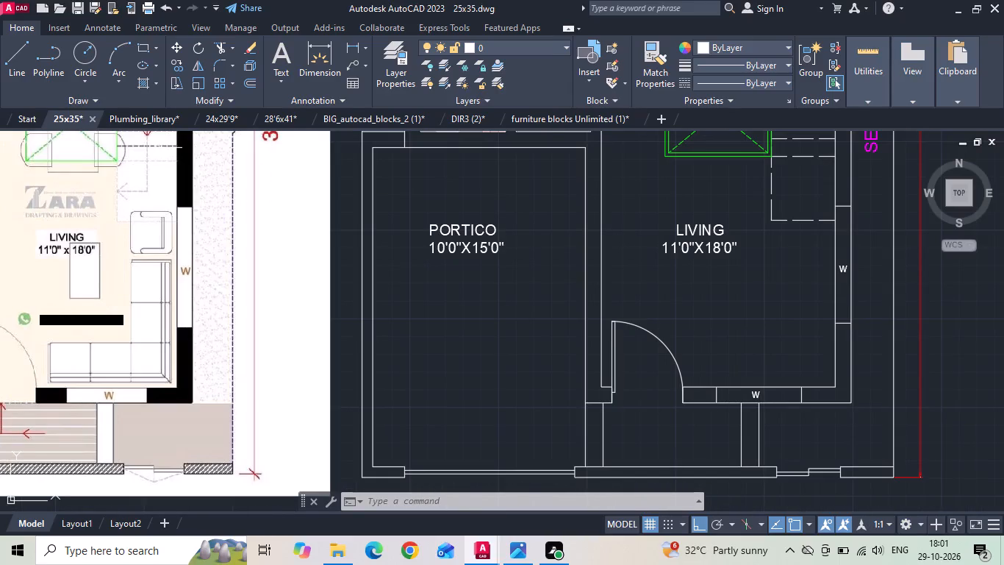
left_click(535, 118)
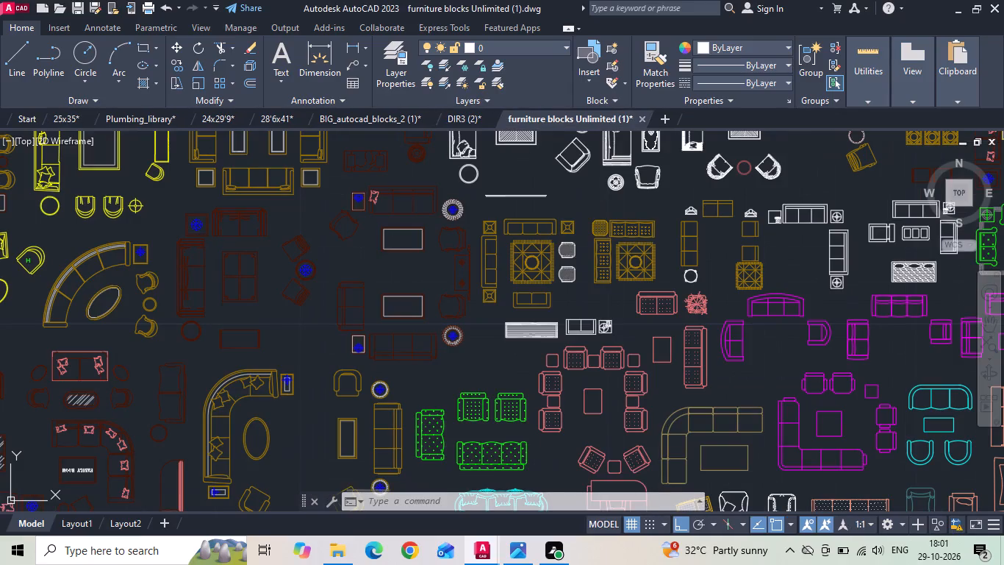
scroll(421, 341, "down", 2)
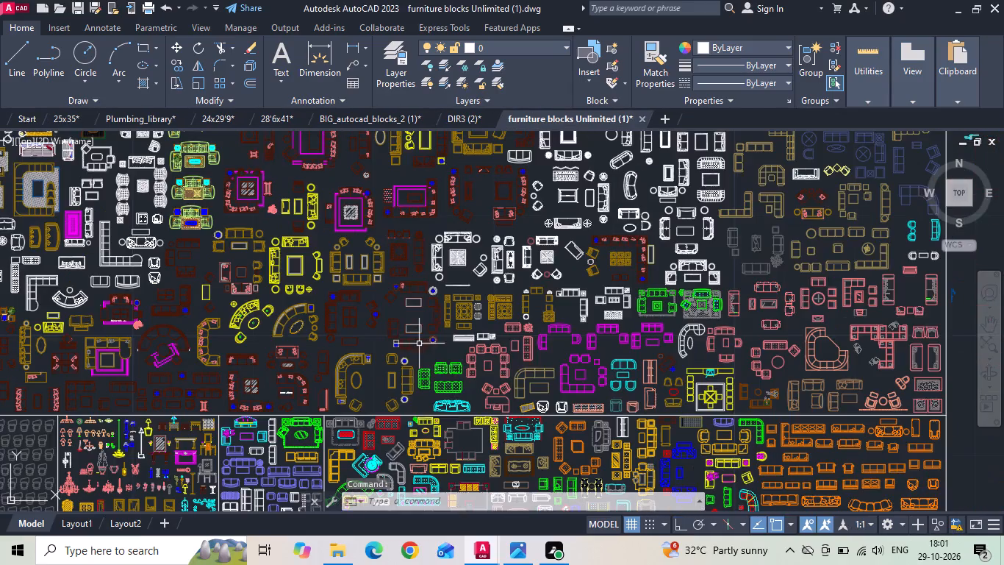
scroll(718, 357, "up", 3)
scroll(359, 308, "down", 2)
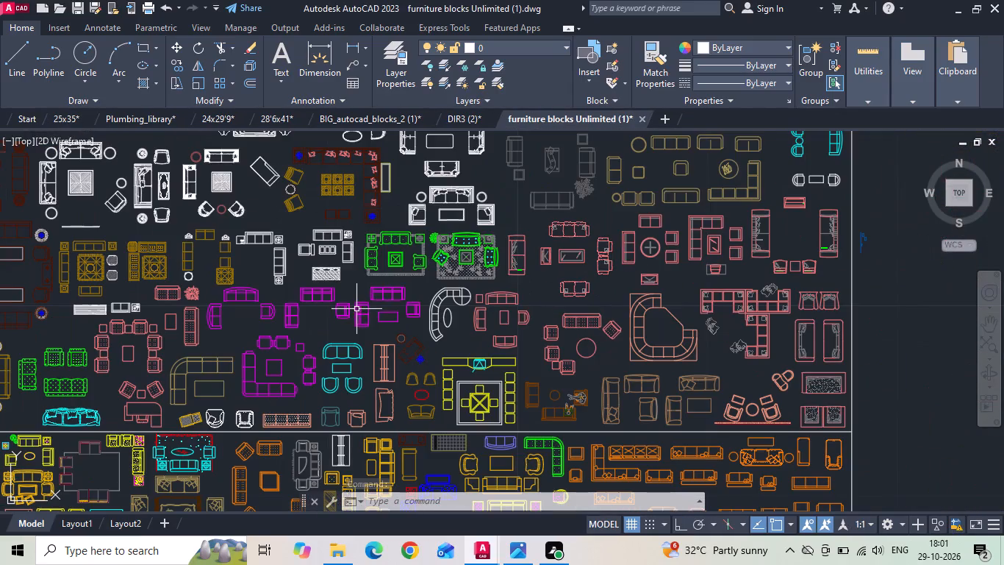
scroll(667, 244, "up", 4)
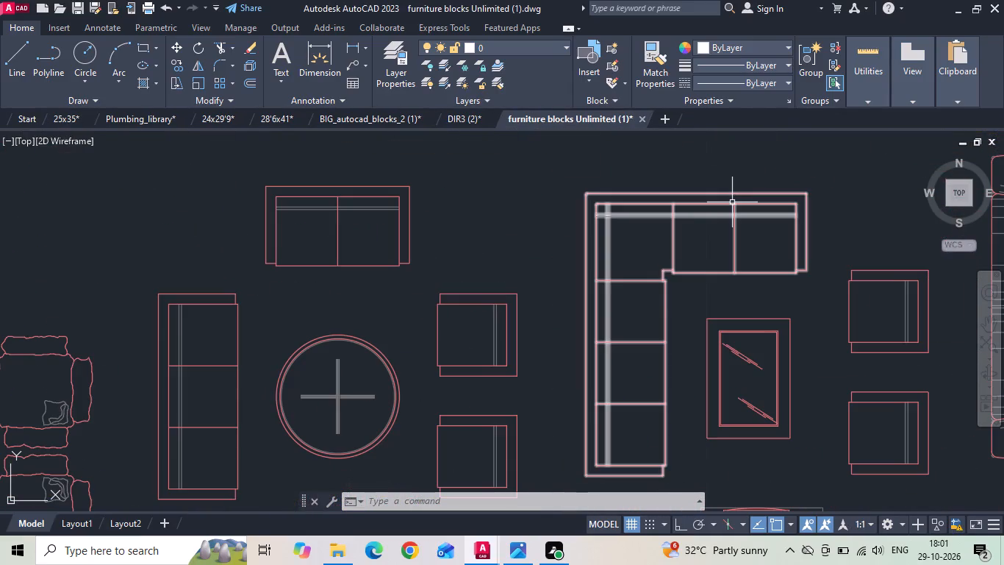
scroll(732, 202, "down", 1)
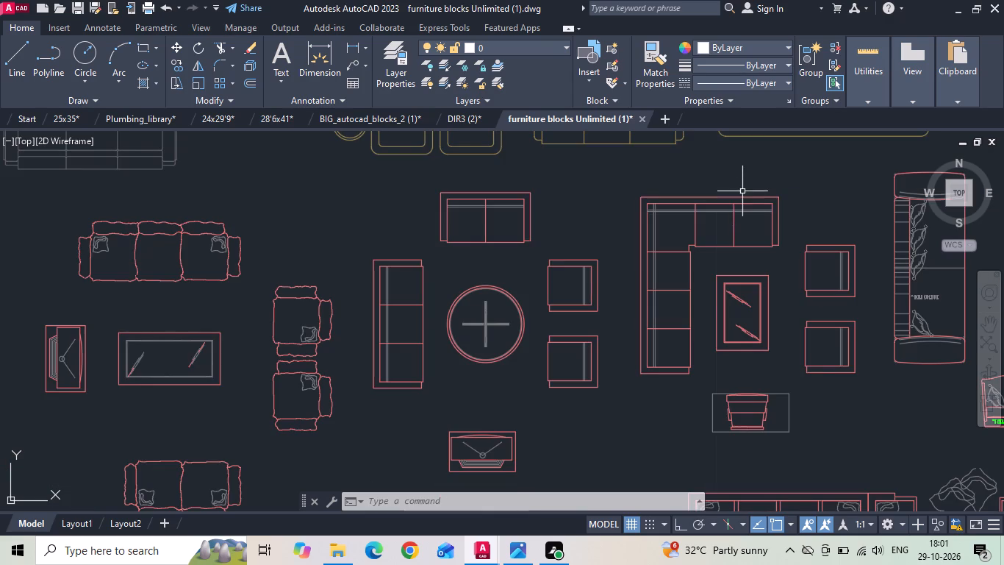
left_click_drag(746, 191, 738, 276)
left_click(709, 293)
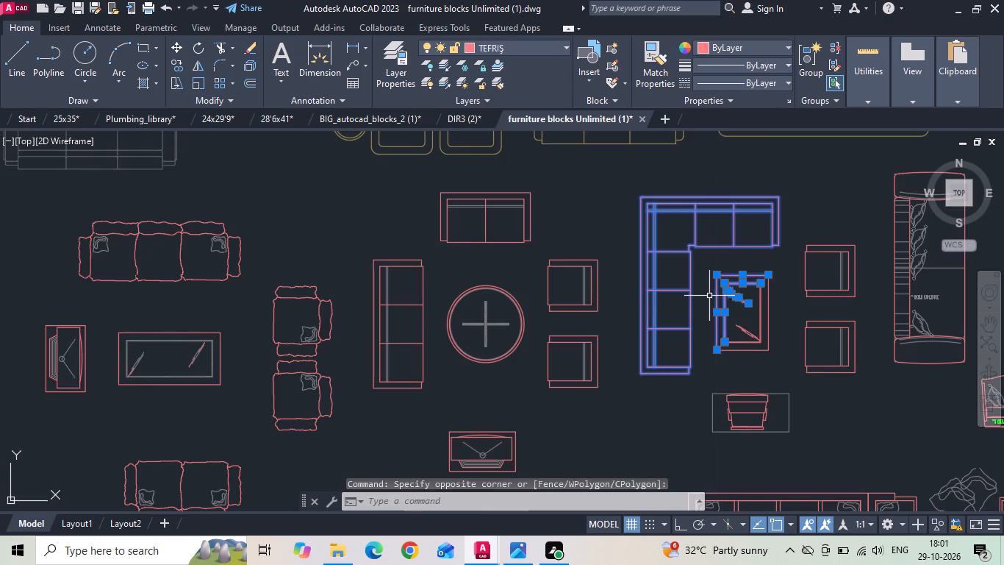
left_click(706, 363)
left_click(794, 257)
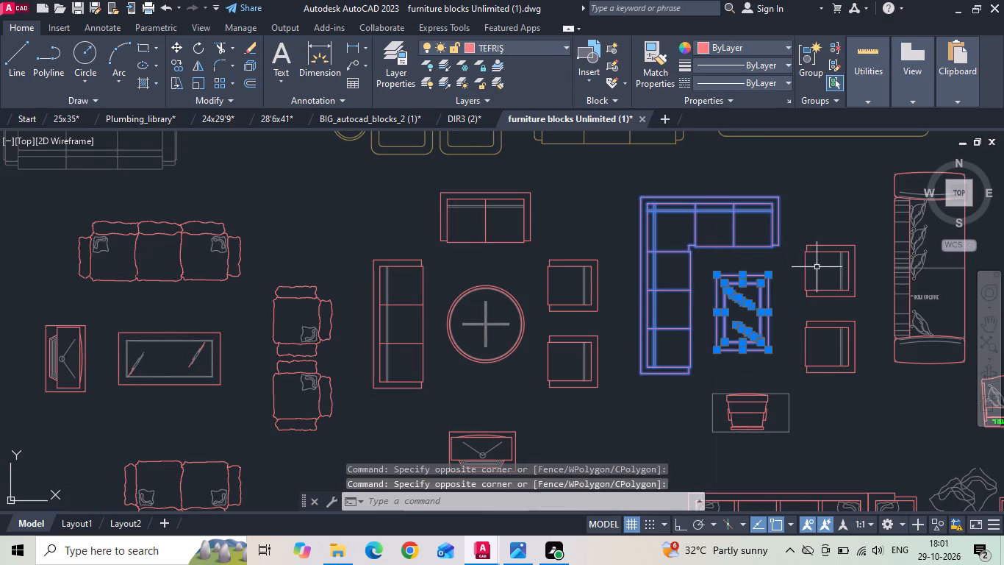
left_click_drag(818, 269, 802, 271)
left_click(774, 277)
key("ctrl+c")
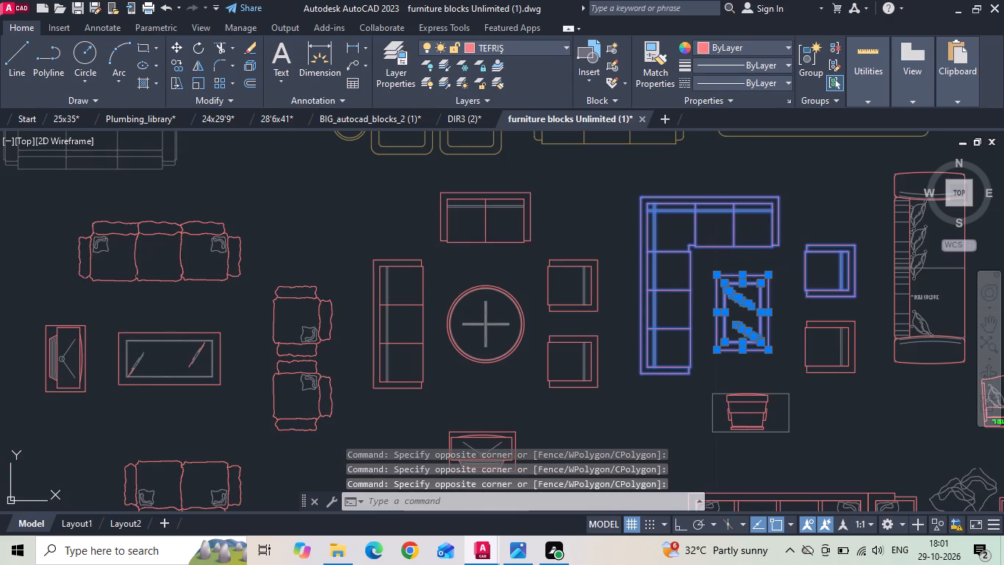
Paste the sofa set into the ground floor LIVING room of the 25x35 drawing, near the front window.
left_click(68, 118)
key("ctrl+v")
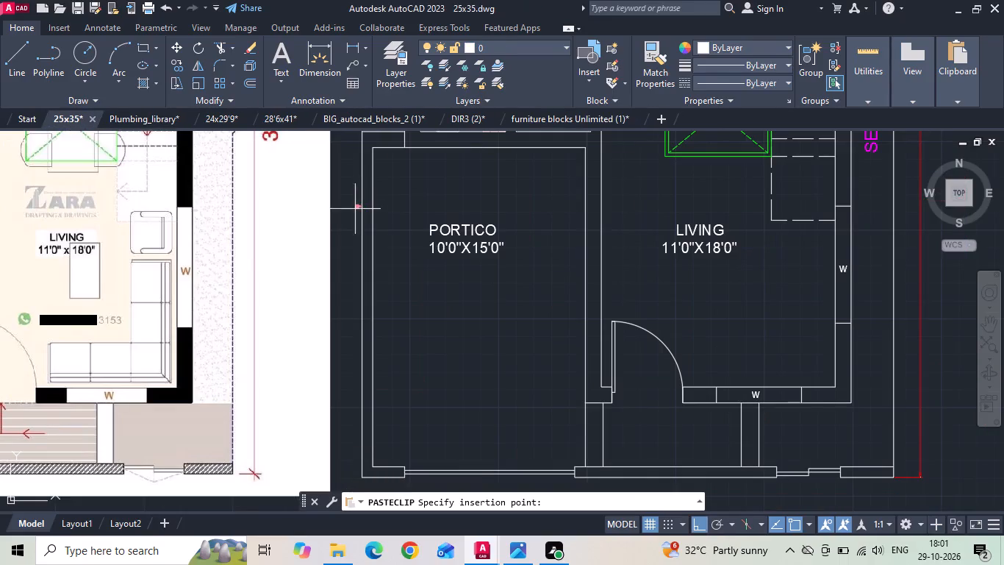
scroll(360, 243, "down", 1)
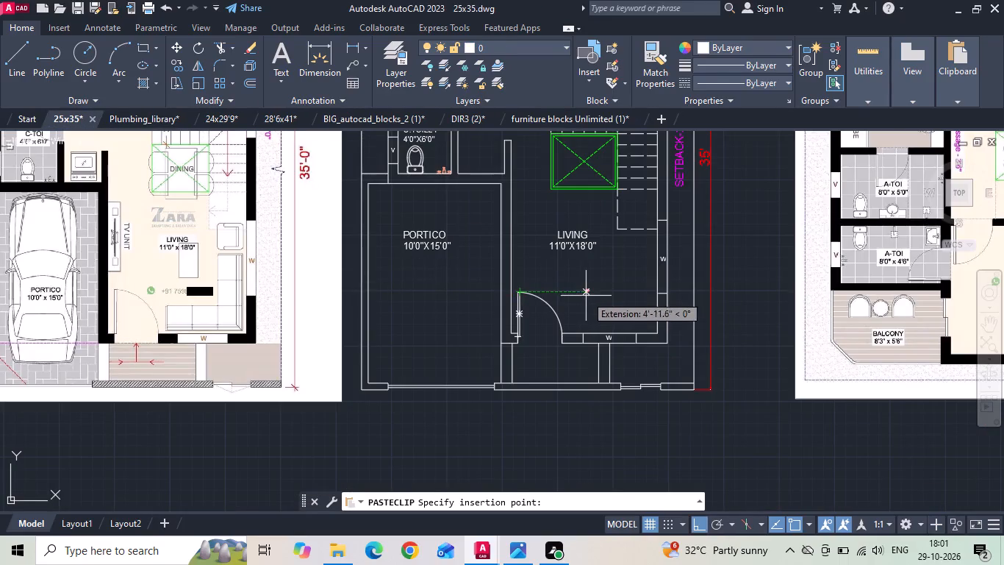
left_click(603, 310)
Scale the pasted sofa set by a factor of 39.3701.
scroll(600, 314, "up", 2)
left_click_drag(600, 317, 602, 306)
left_click(642, 249)
right_click(642, 250)
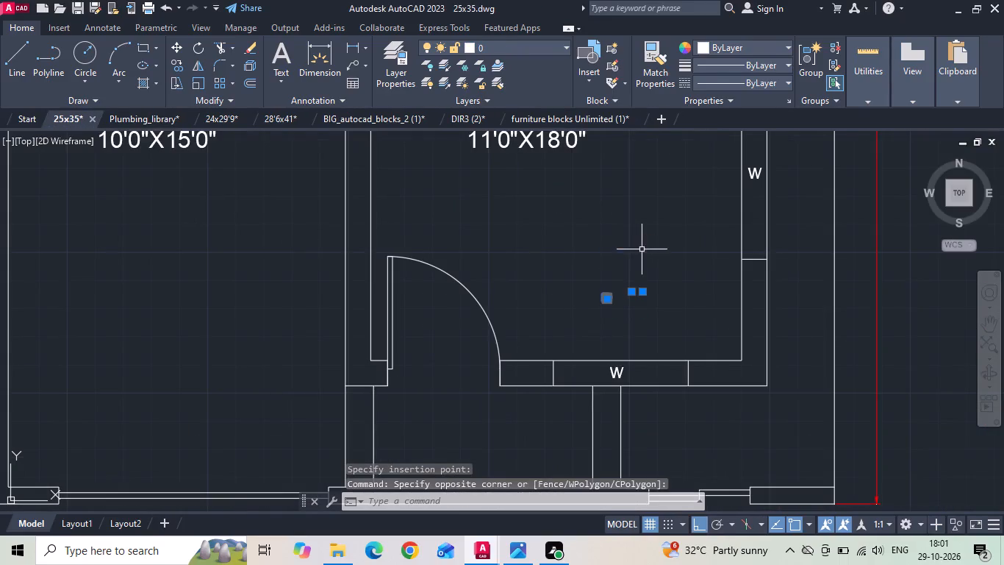
left_click(660, 321)
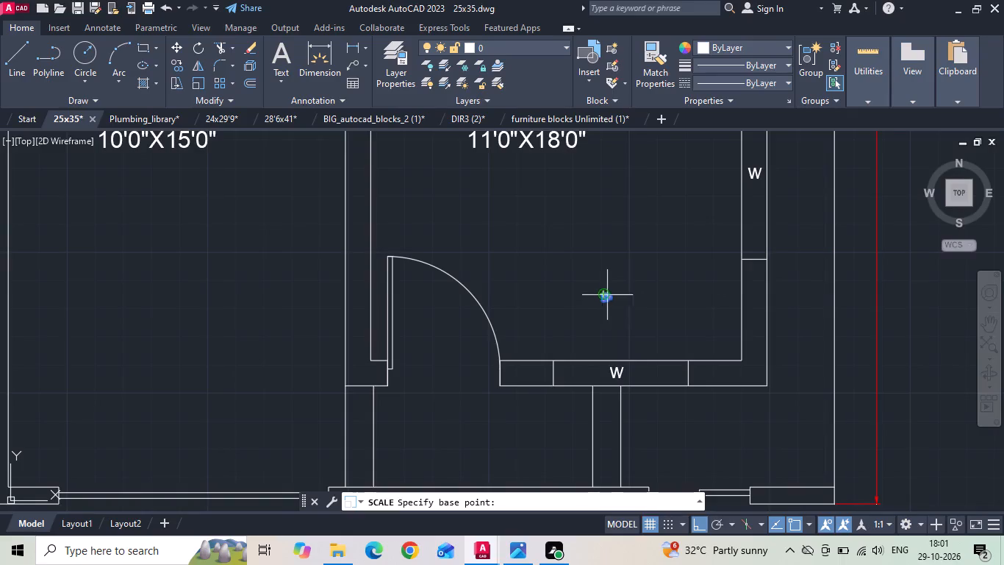
left_click(608, 294)
type("39.3701")
key("Return")
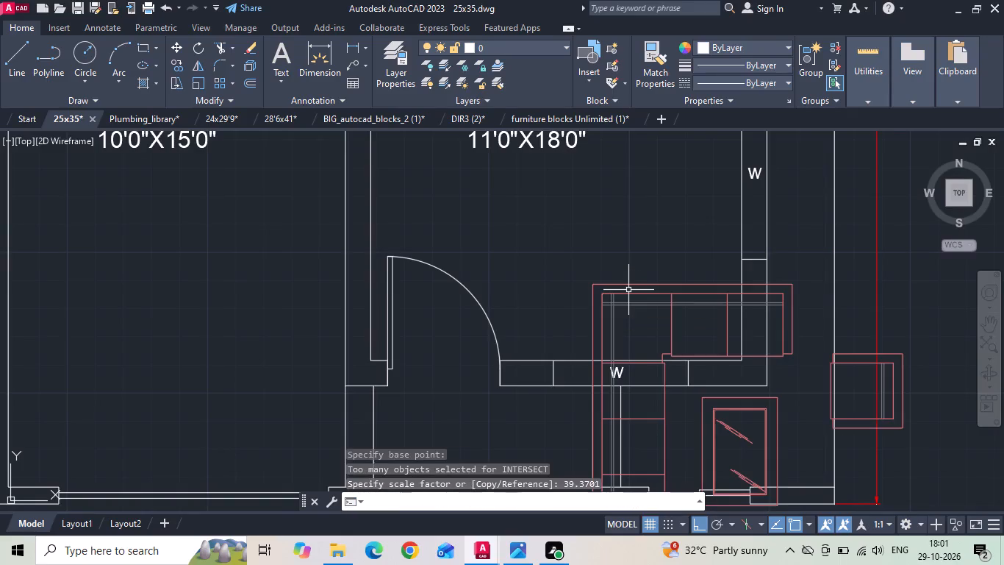
Rotate the L-shaped sofa 90° about a point in the LIVING room near the side window.
scroll(628, 287, "down", 2)
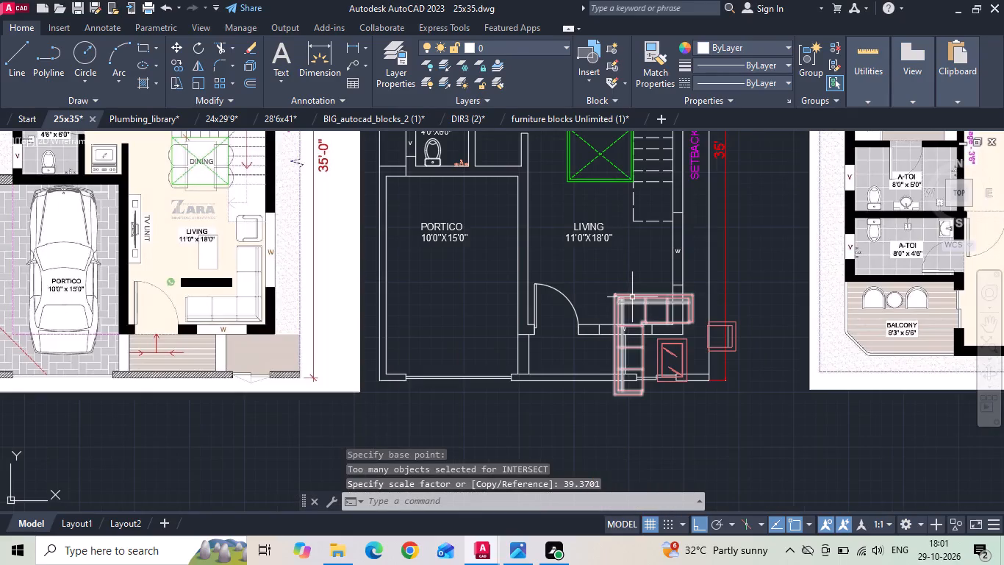
left_click(632, 297)
right_click(633, 296)
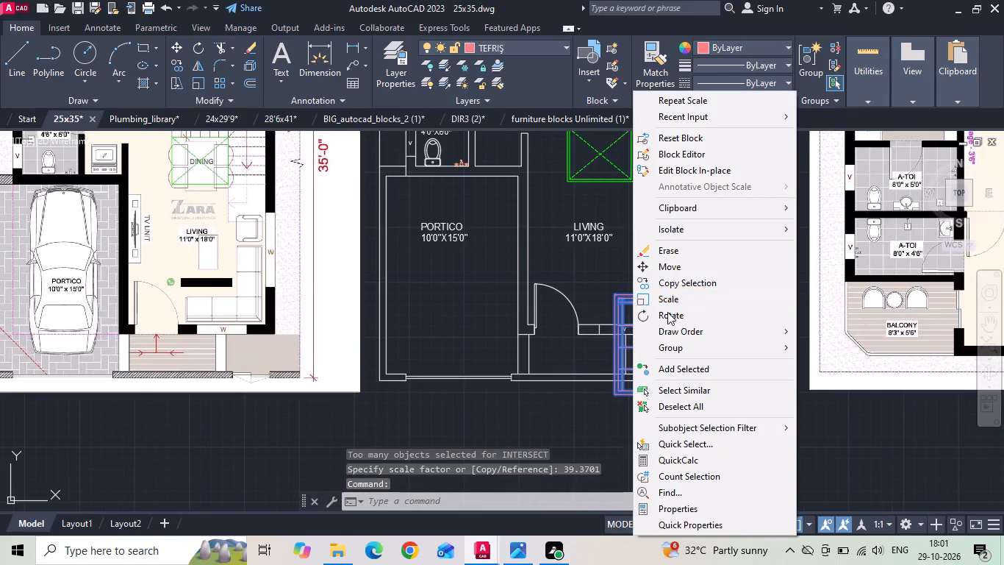
left_click(667, 312)
left_click(648, 264)
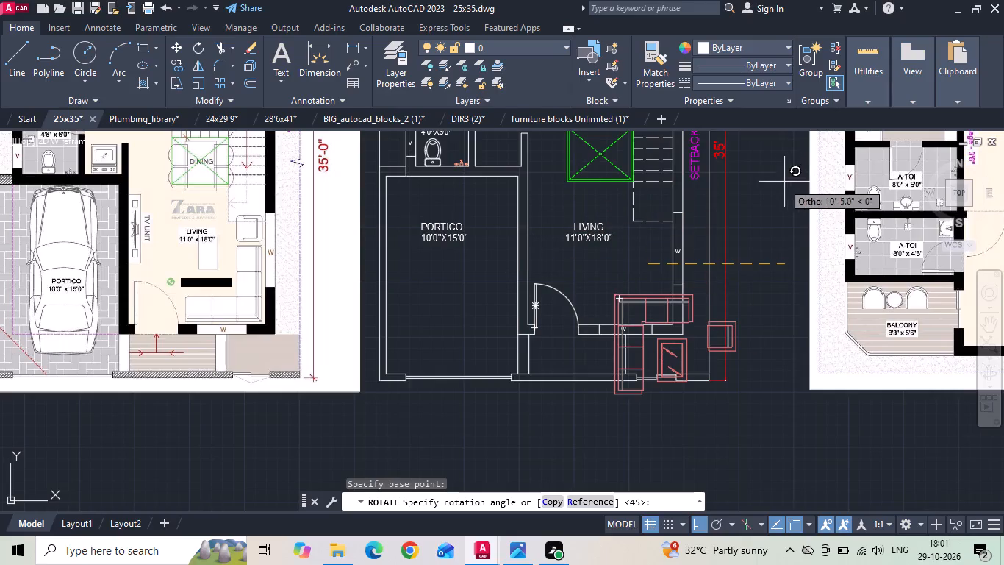
scroll(694, 202, "up", 2)
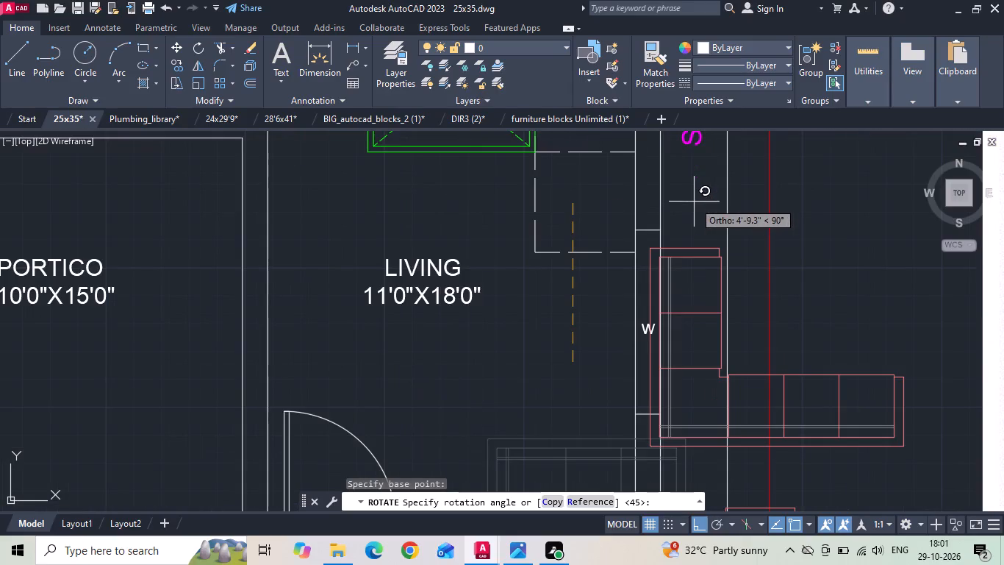
scroll(694, 202, "down", 1)
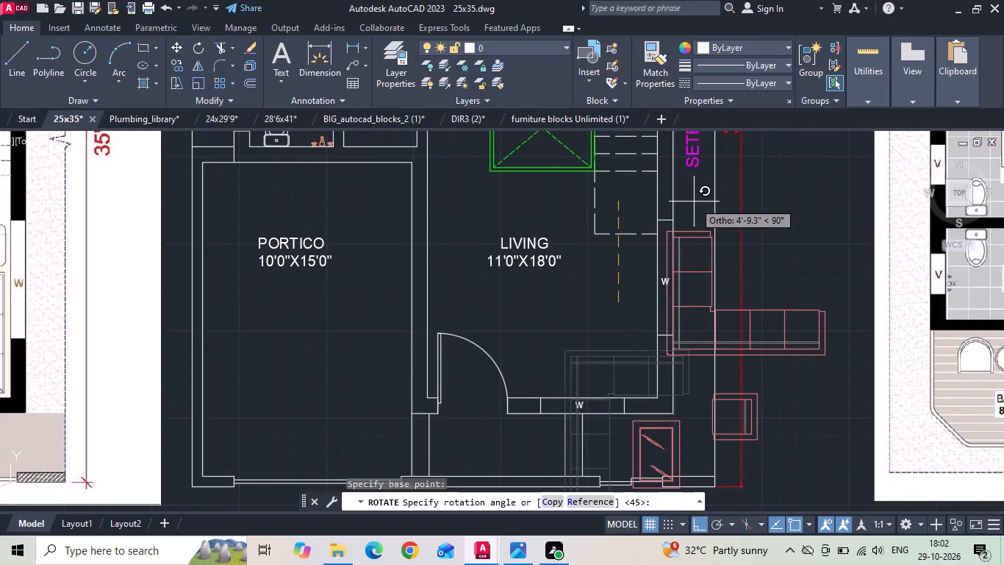
left_click(694, 202)
Mirror the L-shaped sofa about a vertical line inside the LIVING room, erasing the original.
left_click(695, 229)
left_click(700, 241)
left_click(697, 238)
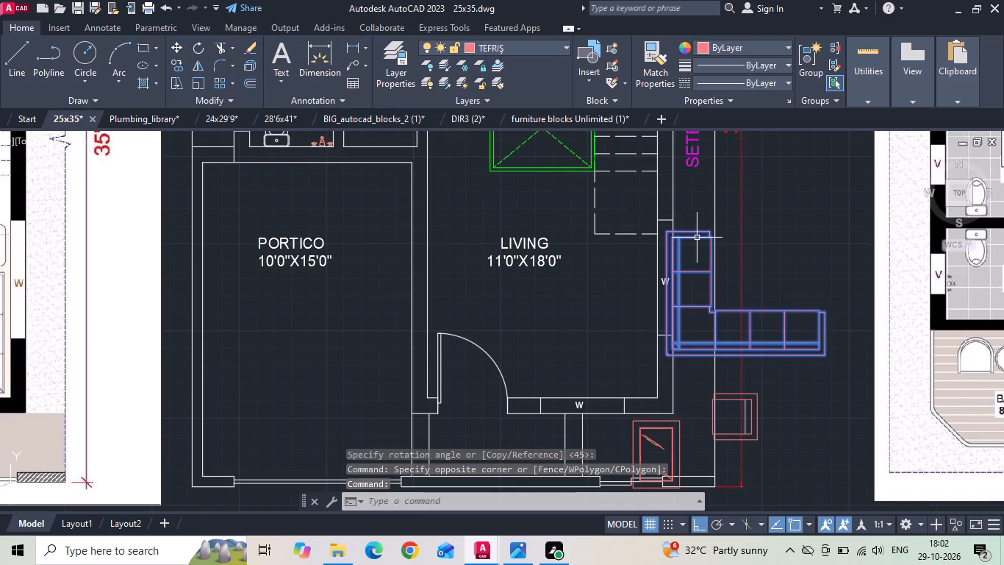
type("MI")
key("space")
left_click_drag(626, 263, 619, 308)
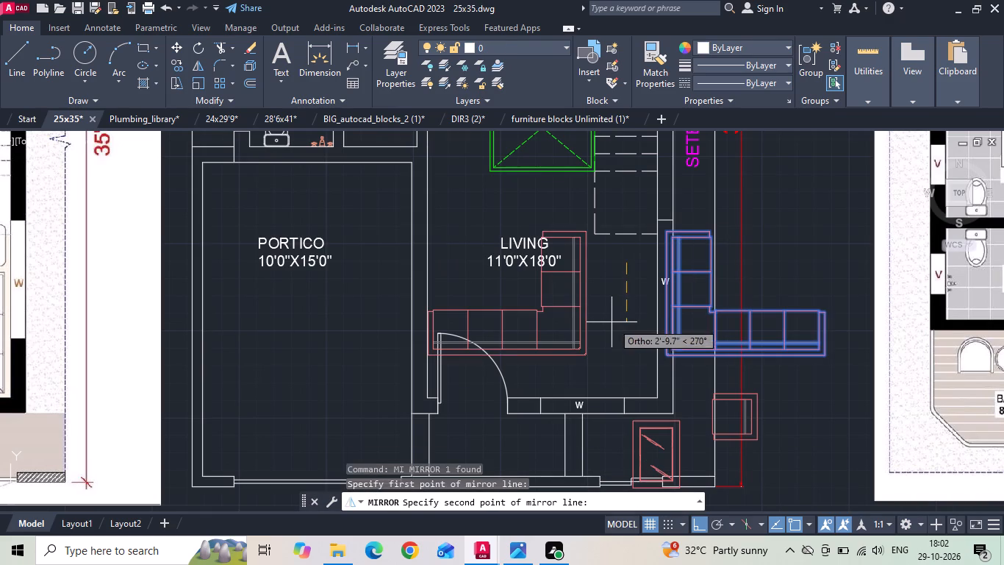
left_click(612, 322)
type("Y")
key("space")
Move the L-shaped sofa by its outer corner into the LIVING room's inner wall corner between the two windows.
left_click_drag(600, 332, 584, 341)
left_click(559, 344)
right_click(557, 341)
left_click(580, 267)
scroll(574, 353, "up", 2)
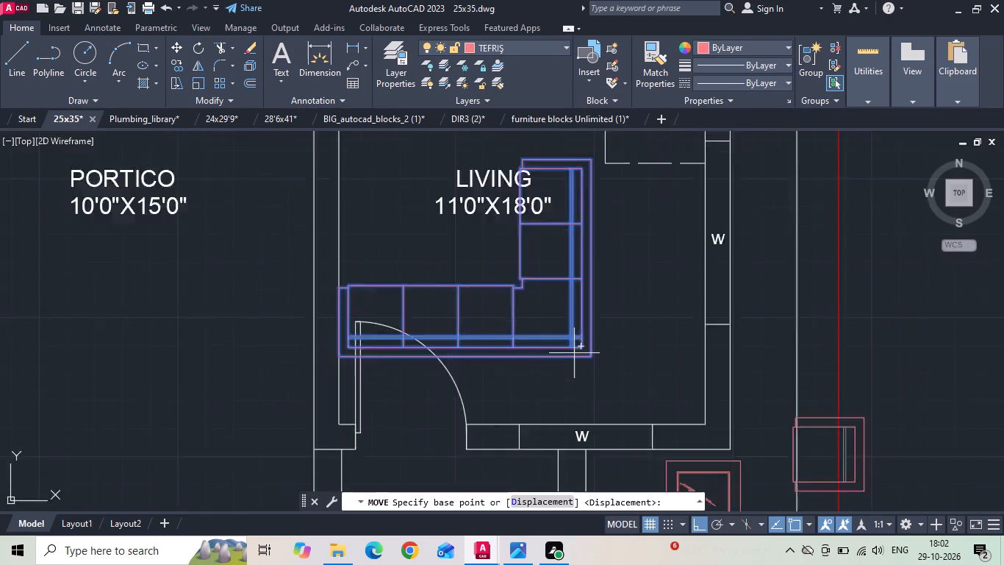
scroll(579, 368, "up", 2)
scroll(650, 331, "up", 1)
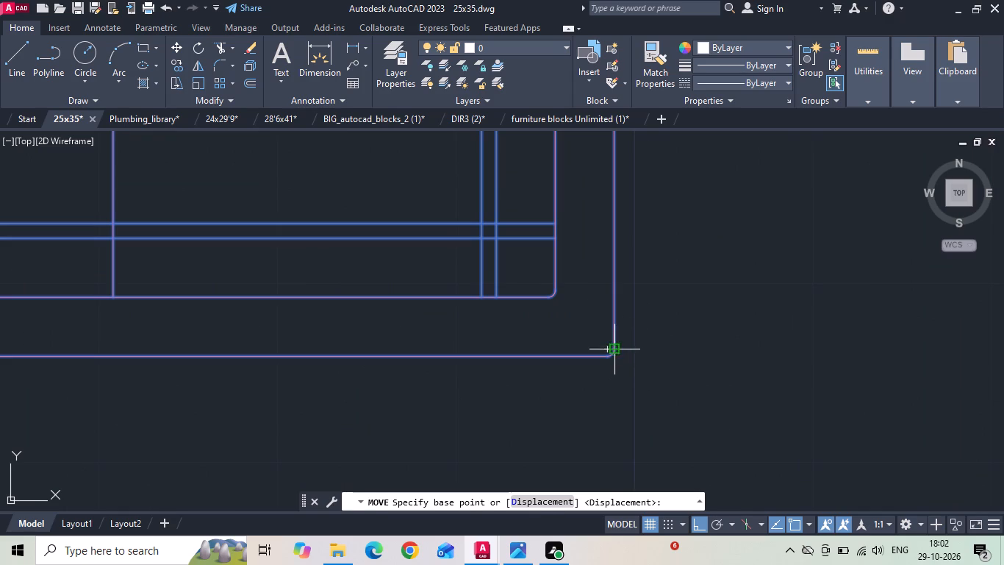
left_click(617, 346)
scroll(605, 330, "down", 3)
left_click(786, 443)
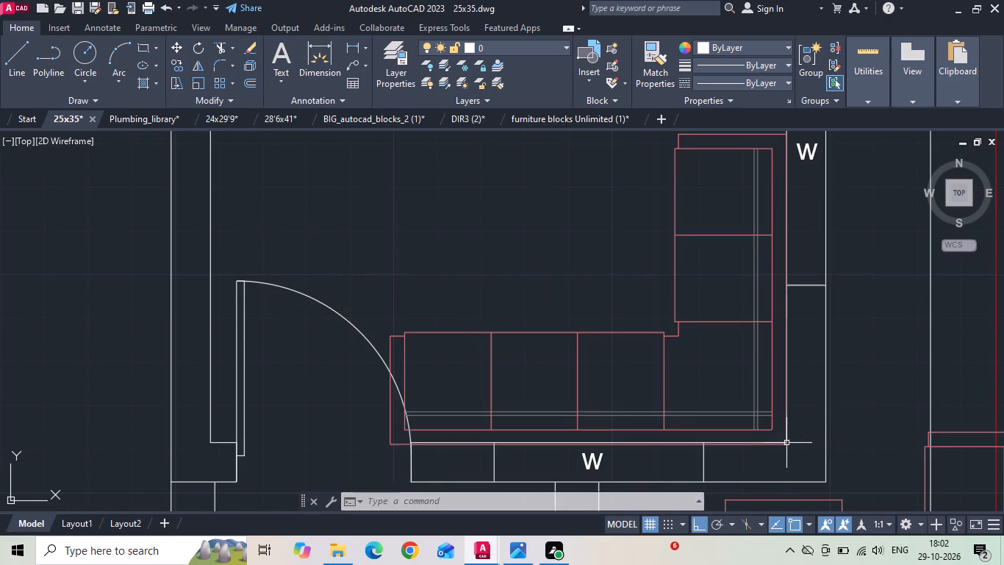
middle_click_drag(759, 421, 733, 382)
scroll(709, 394, "down", 1)
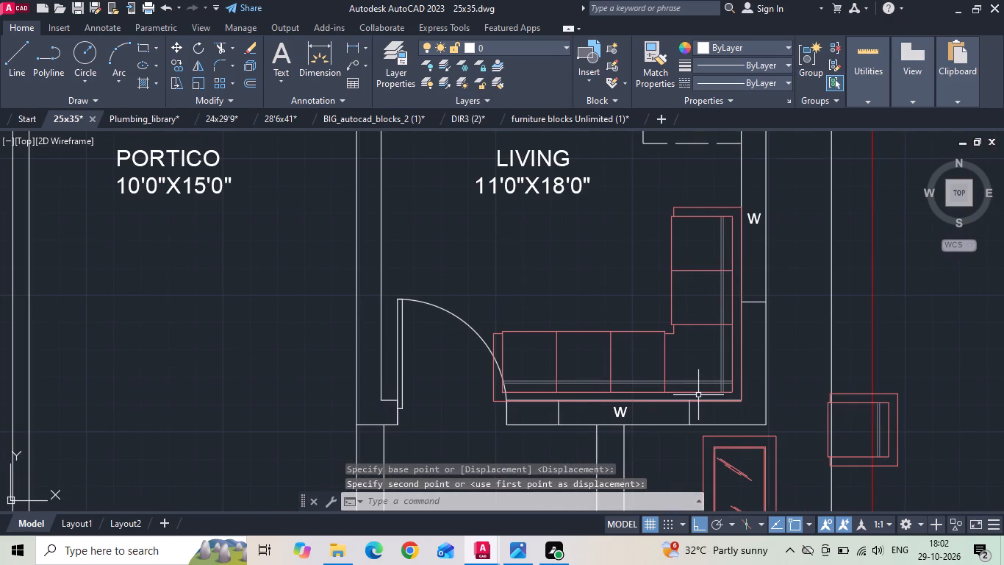
Rotate the L-shaped sofa 90° about a point near its inner corner in the LIVING room.
left_click(677, 355)
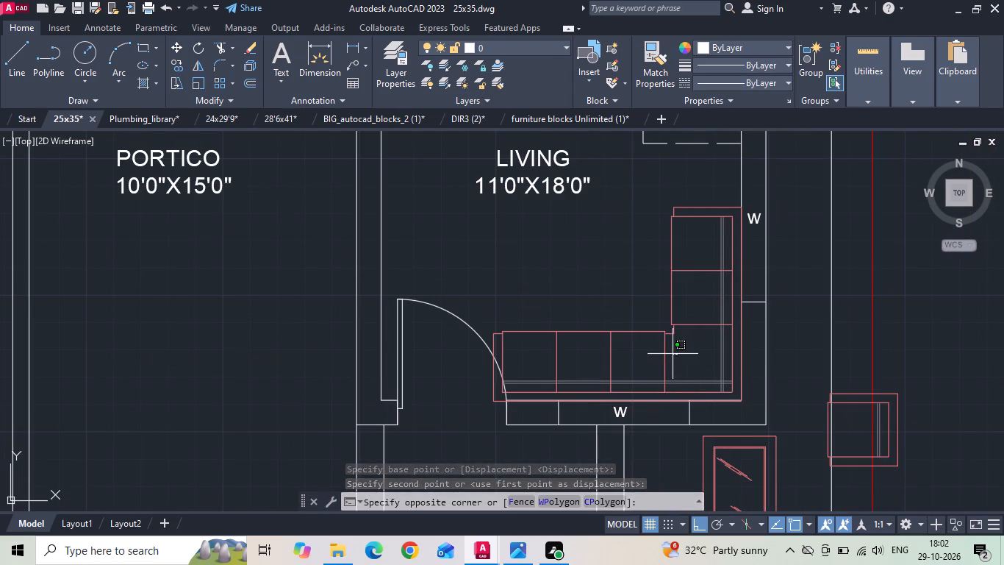
left_click(652, 353)
right_click(652, 353)
left_click(673, 318)
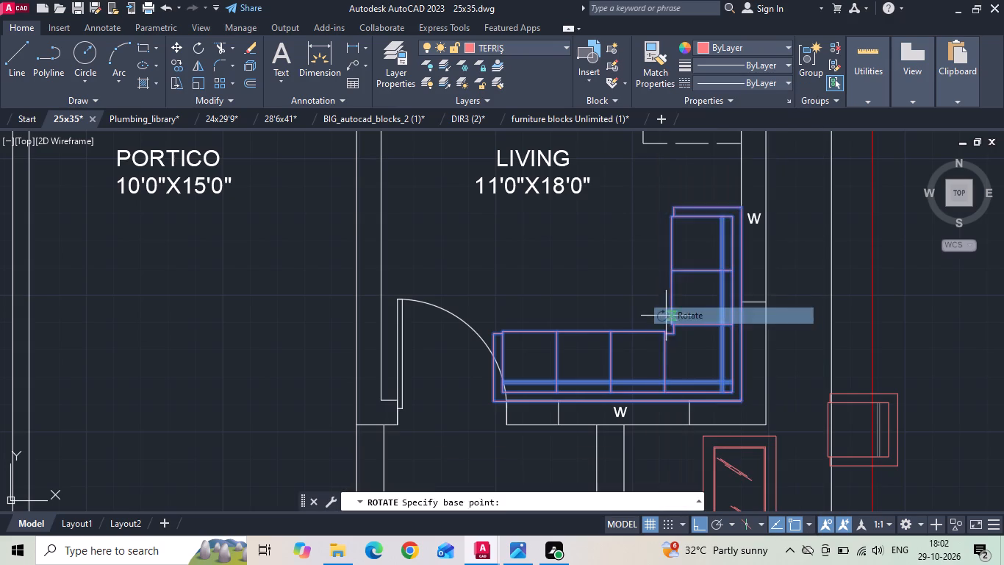
left_click(663, 315)
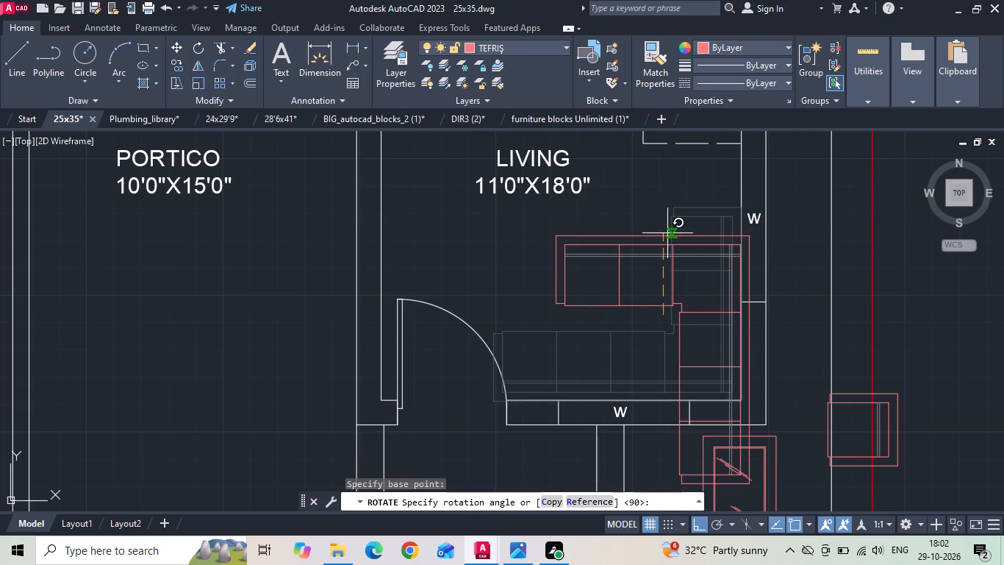
left_click(667, 196)
Mirror the L-shaped sofa about a horizontal line through the LIVING room, erasing the original.
left_click_drag(657, 222, 641, 261)
left_click(637, 271)
type("MI")
key("space")
left_click_drag(728, 308, 712, 310)
left_click(622, 312)
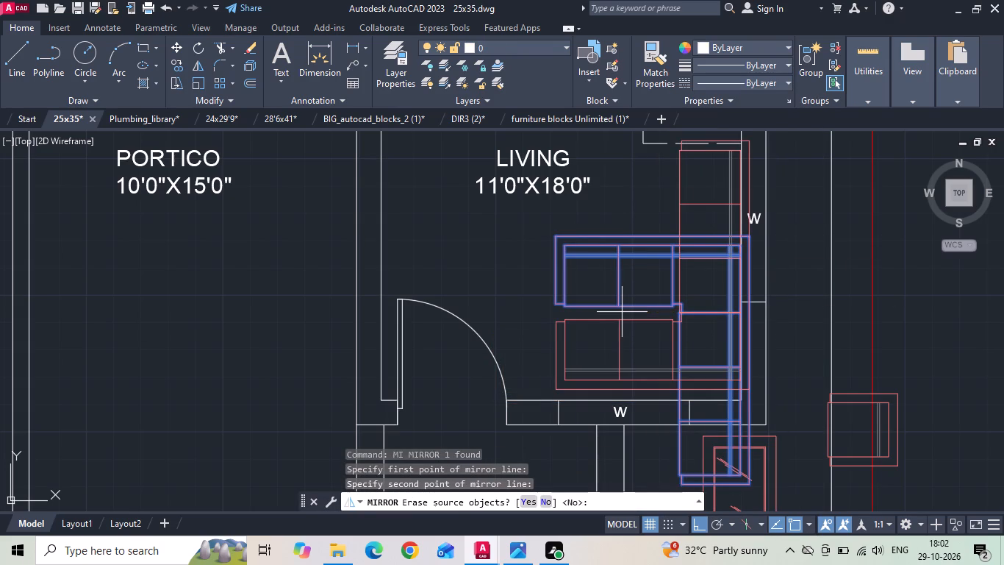
type("Y")
key("space")
Move the L-shaped sofa by its outer corner to the LIVING room's inner wall corner between the two windows.
left_click(640, 319)
right_click(638, 320)
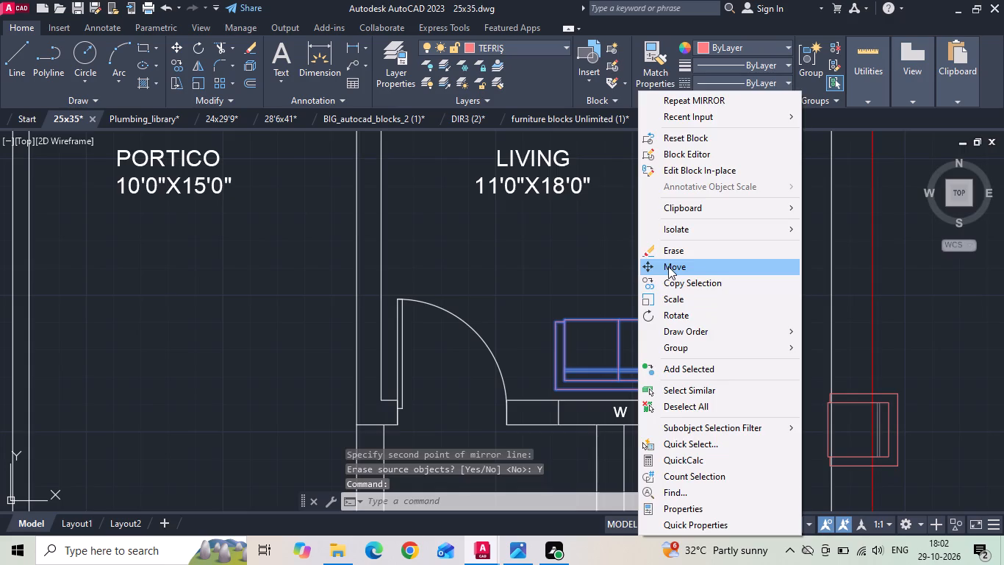
left_click(668, 266)
scroll(668, 266, "down", 1)
scroll(689, 372, "up", 2)
scroll(737, 294, "up", 3)
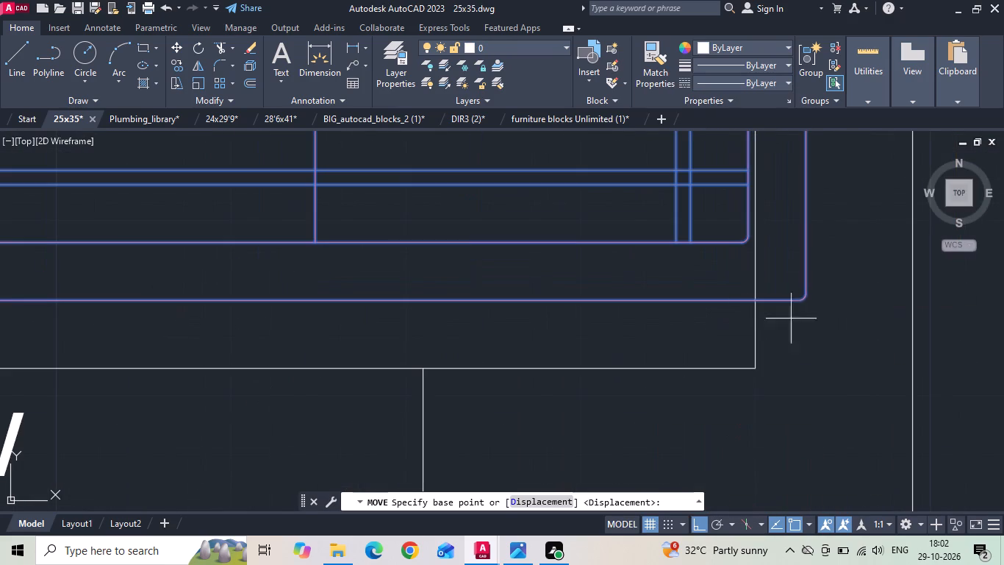
left_click(800, 303)
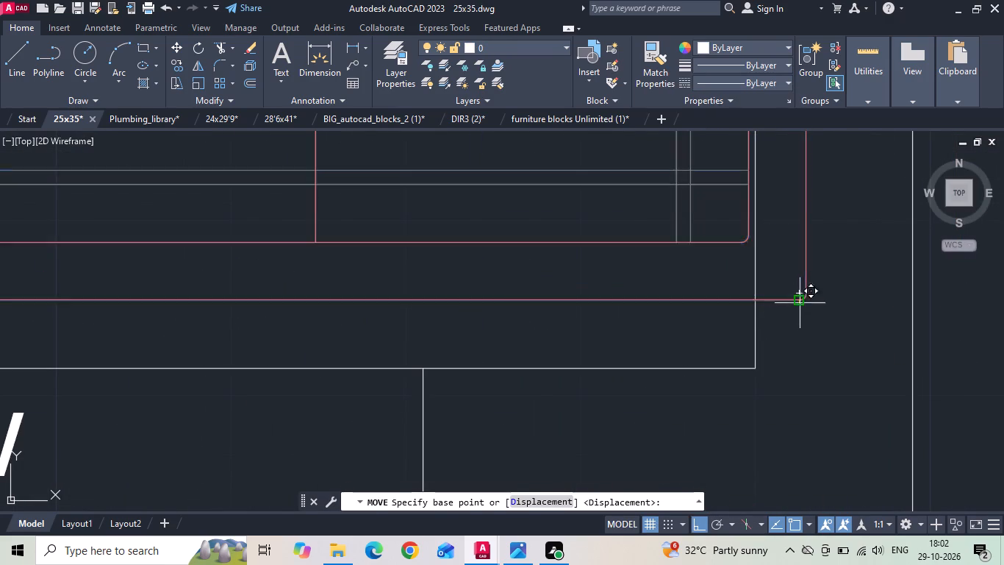
left_click(759, 366)
Shift the L-shaped sofa horizontally so its outer side edge aligns with the inner face of the side wall.
left_click_drag(710, 321, 688, 313)
left_click(625, 301)
right_click(625, 301)
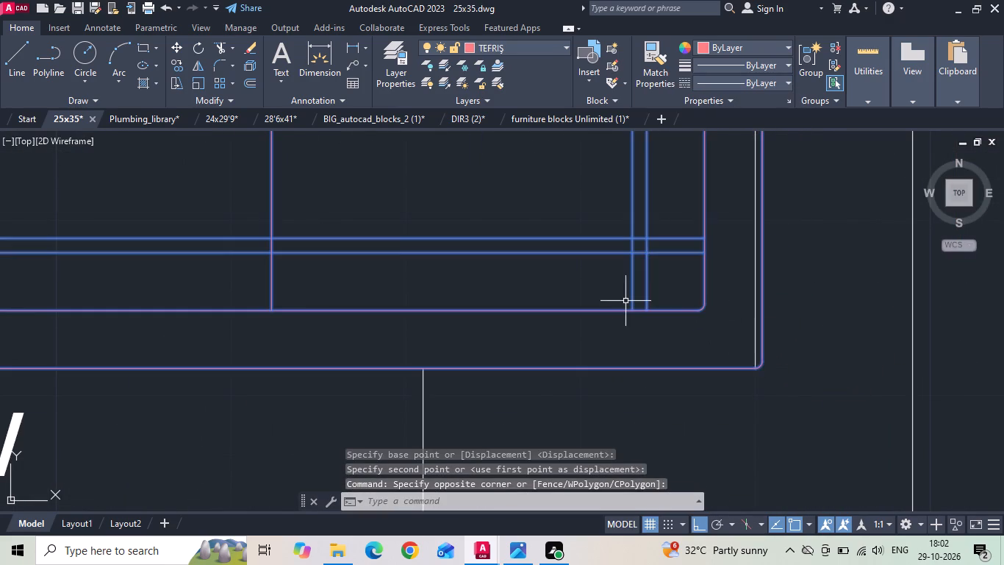
left_click(666, 271)
scroll(734, 349, "up", 2)
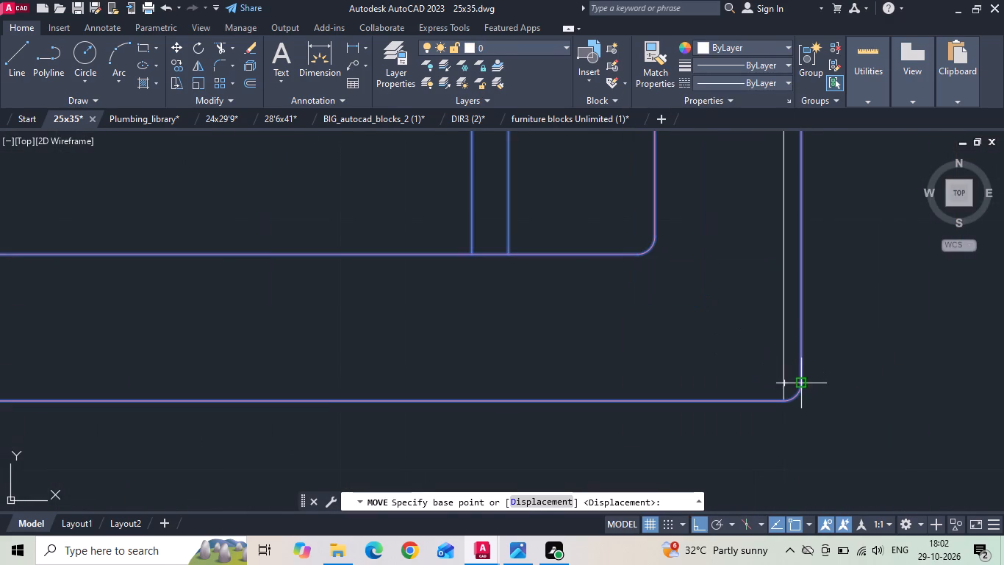
left_click(803, 388)
left_click(787, 386)
scroll(595, 366, "down", 7)
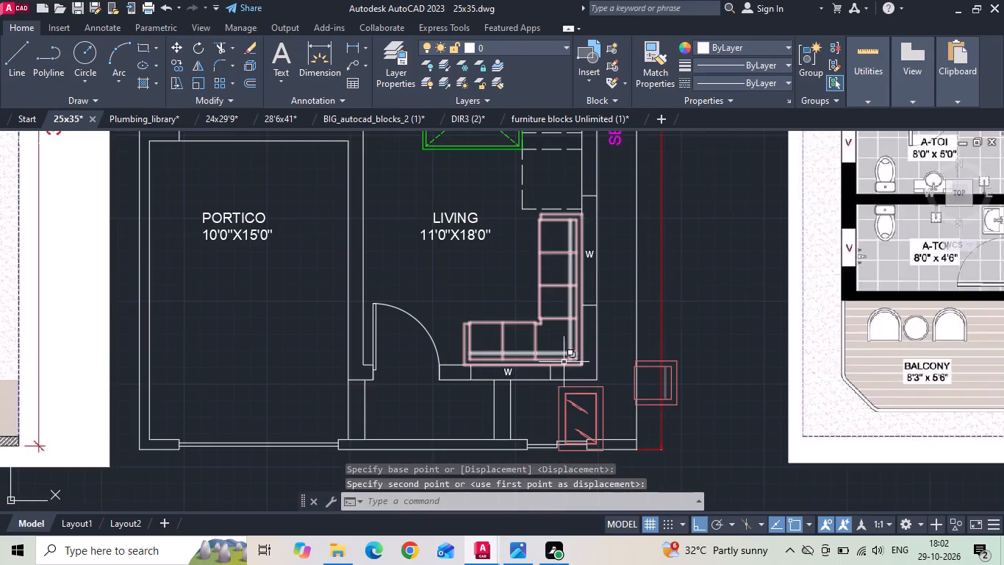
Move the whole glass-top coffee table, with all its outline and hatch lines, into the LIVING room in front of the L-shaped sofa, with Ortho off.
scroll(563, 316, "down", 1)
scroll(578, 373, "up", 1)
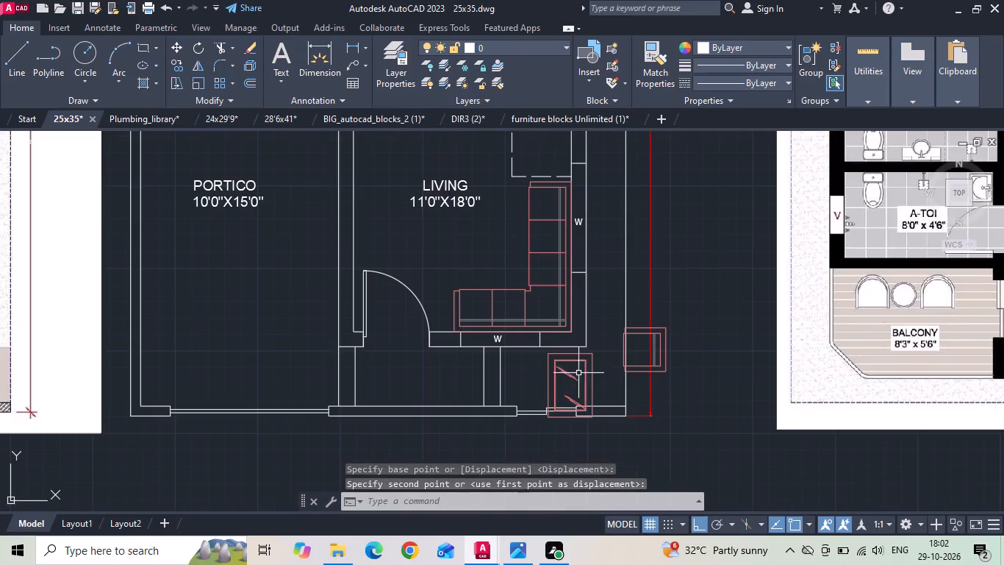
left_click_drag(543, 349, 550, 364)
key("Escape")
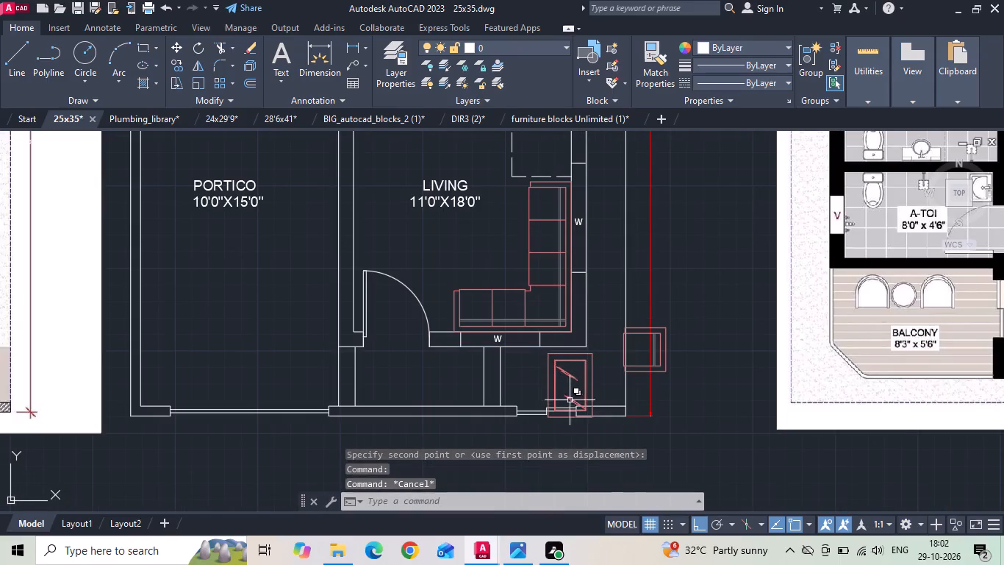
scroll(559, 411, "up", 1)
left_click_drag(642, 338, 597, 348)
left_click(528, 365)
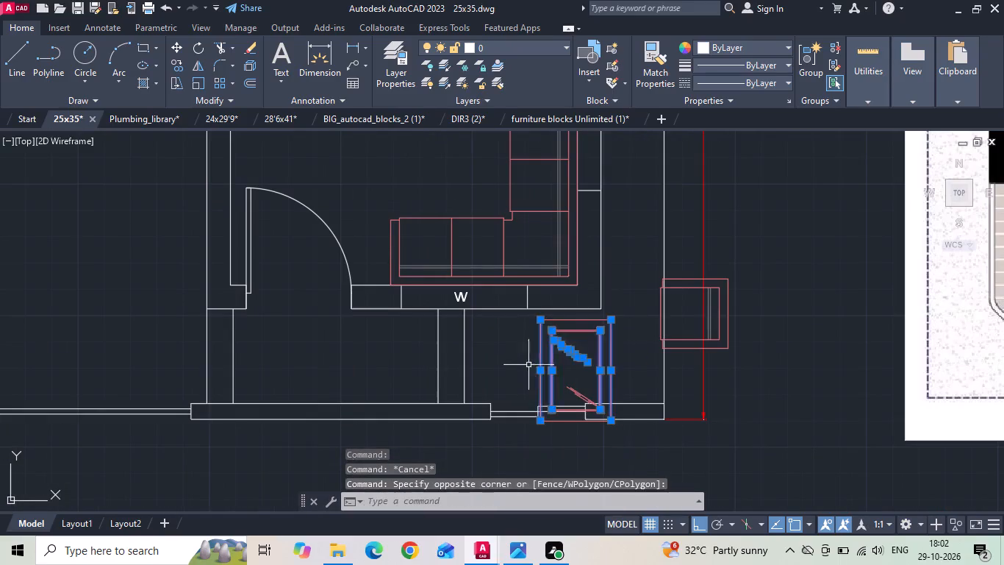
scroll(591, 320, "up", 3)
left_click_drag(592, 302, 562, 339)
left_click(493, 436)
scroll(496, 307, "down", 3)
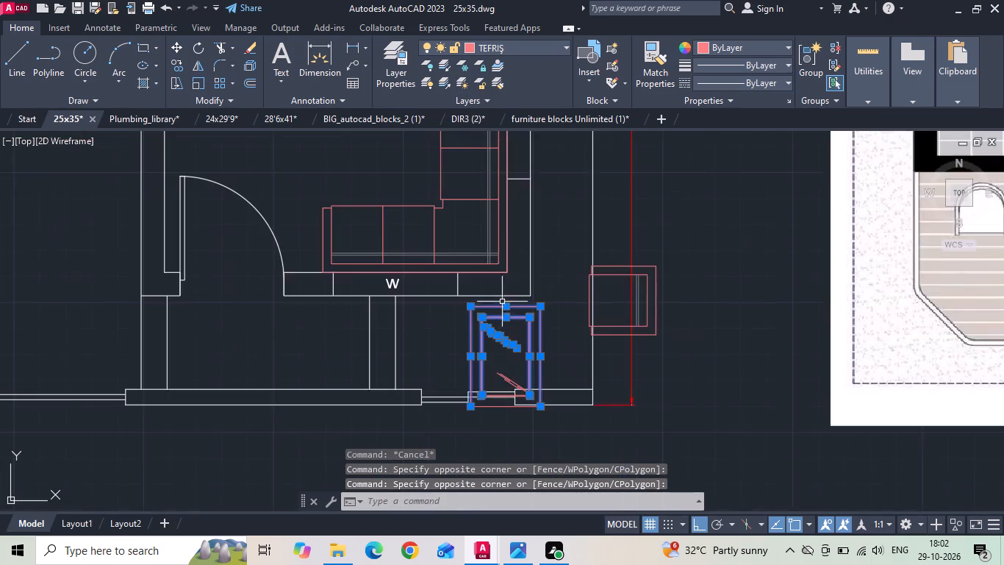
scroll(502, 417, "up", 3)
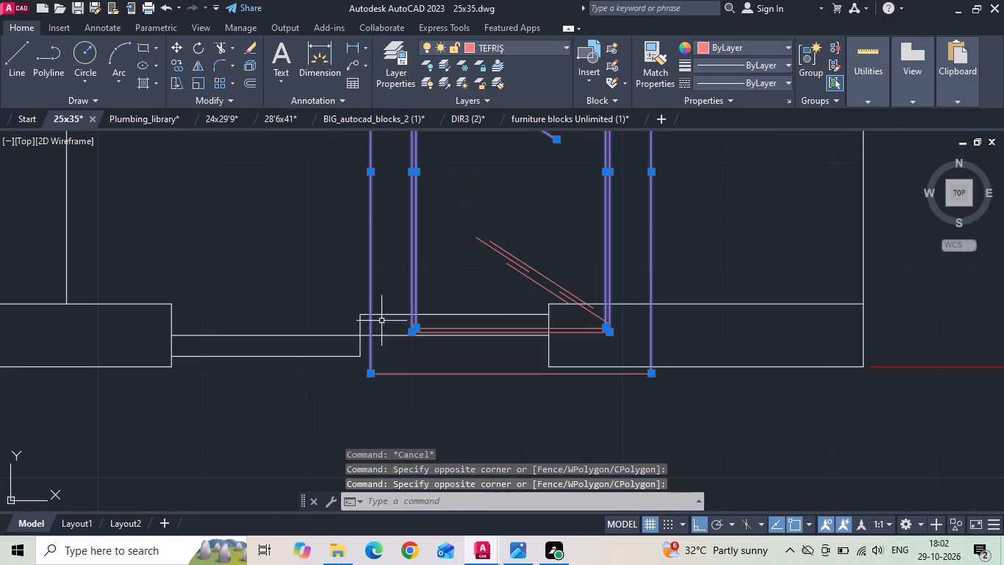
scroll(448, 339, "up", 3)
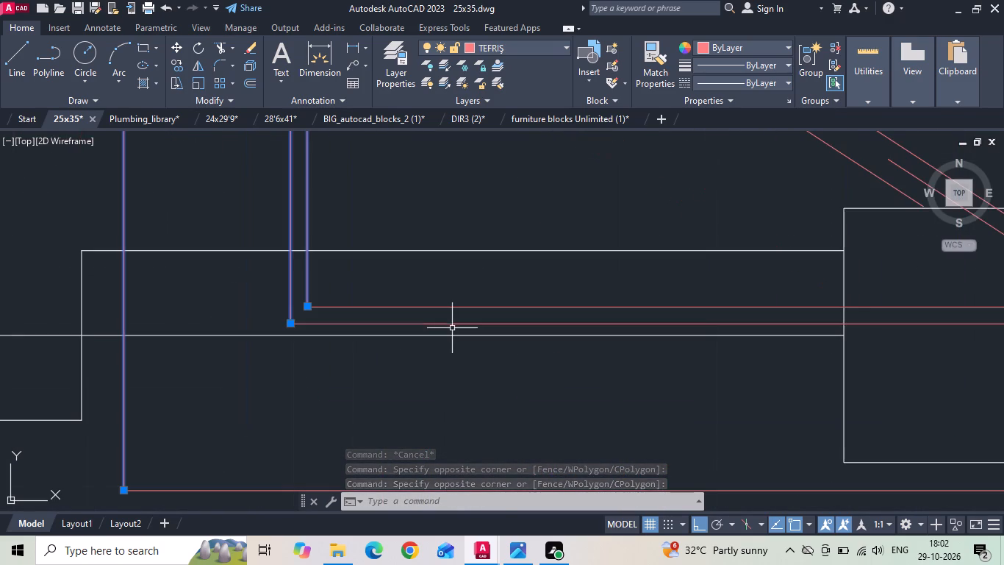
left_click_drag(452, 327, 443, 308)
left_click(417, 276)
scroll(417, 276, "down", 2)
left_click_drag(409, 330, 384, 380)
left_click(380, 383)
scroll(420, 416, "down", 3)
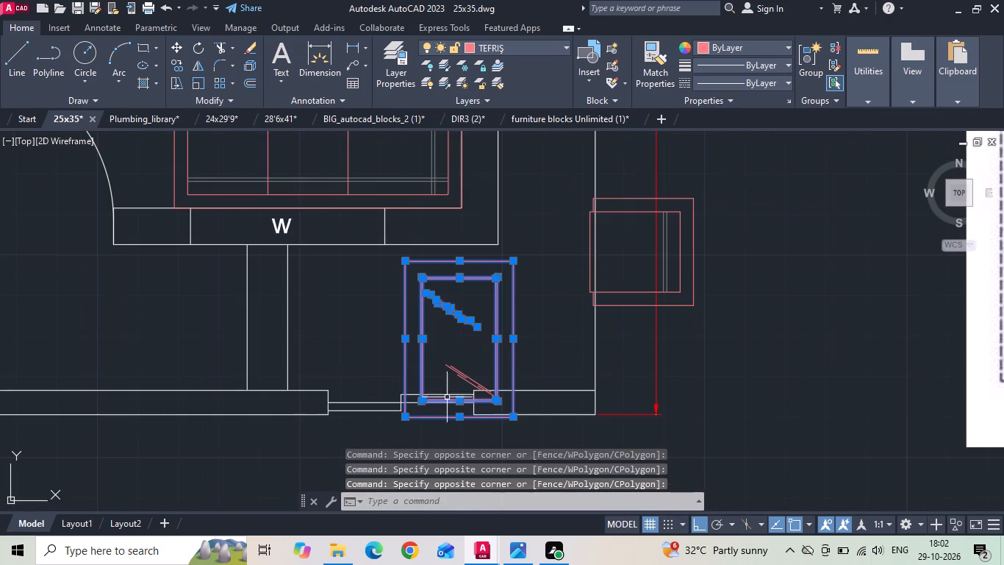
left_click_drag(453, 343, 448, 368)
left_click(438, 381)
scroll(473, 377, "up", 3)
left_click_drag(476, 338, 472, 356)
left_click(384, 416)
left_click_drag(518, 379, 498, 391)
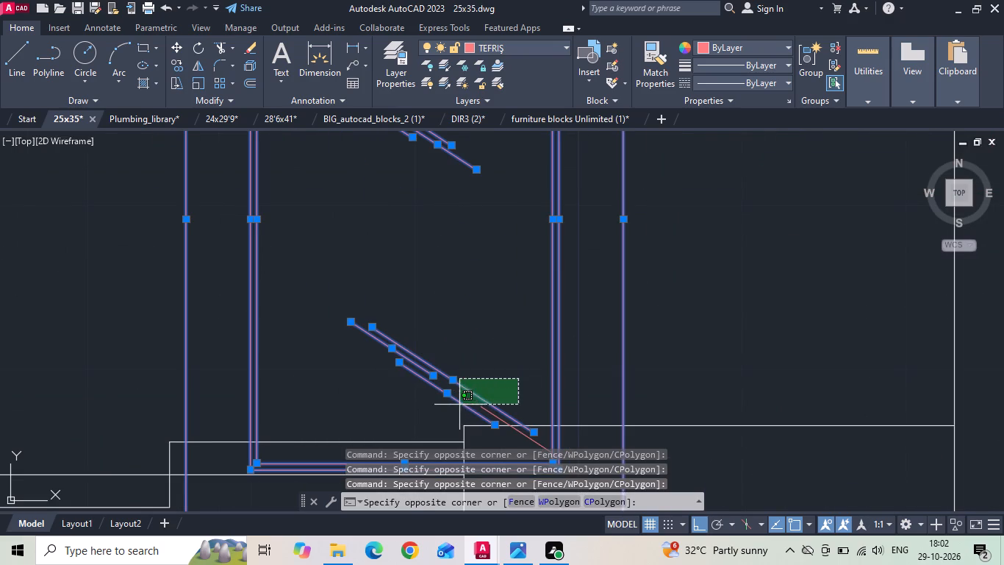
left_click(458, 413)
scroll(471, 310, "down", 2)
right_click(428, 266)
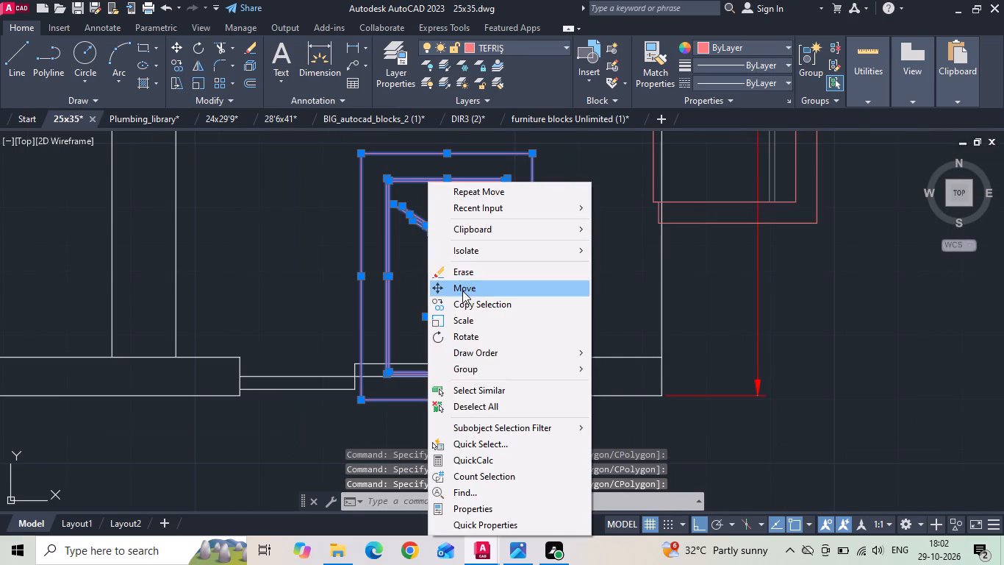
left_click(463, 291)
left_click_drag(446, 284, 449, 294)
scroll(537, 360, "down", 1)
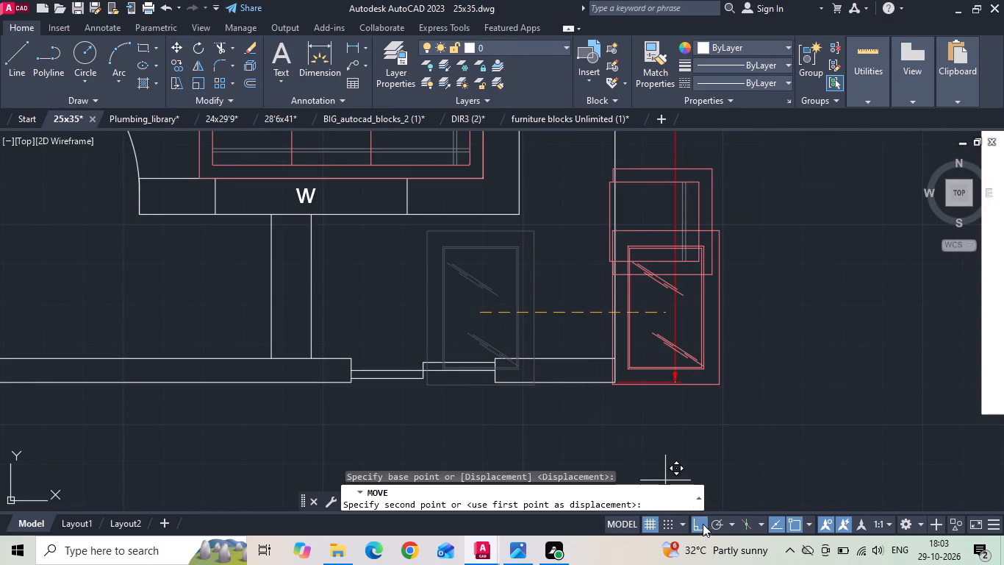
left_click(702, 525)
scroll(646, 507, "down", 2)
middle_click_drag(510, 278, 553, 457)
scroll(548, 469, "down", 1)
middle_click_drag(398, 259, 460, 389)
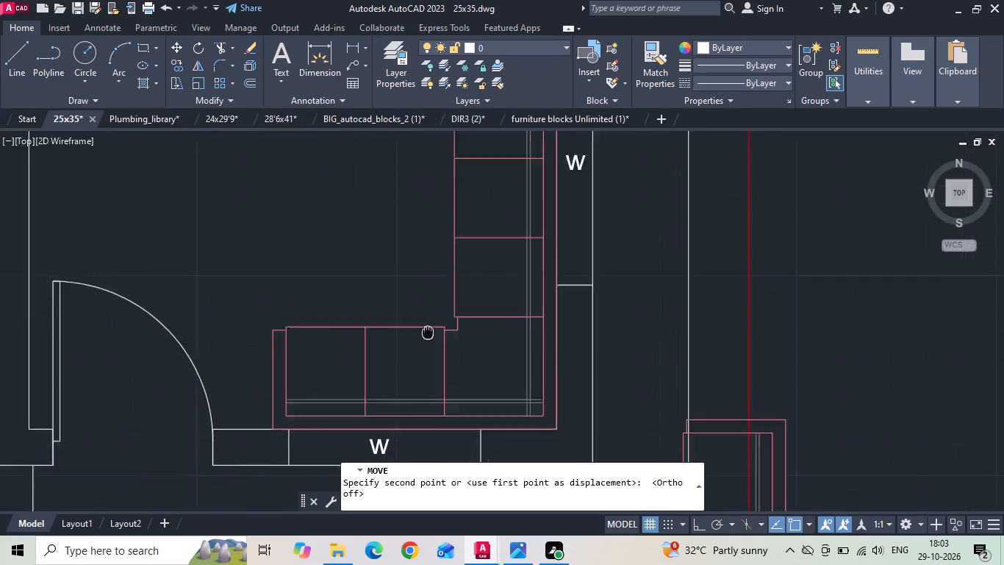
middle_click_drag(460, 389, 464, 397)
scroll(399, 277, "down", 1)
middle_click_drag(403, 283, 415, 310)
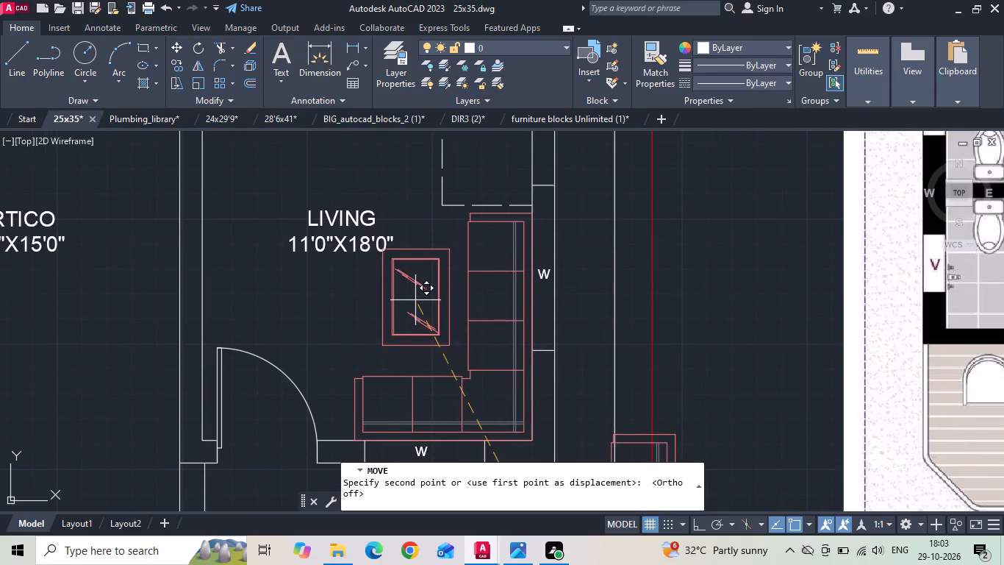
left_click(411, 296)
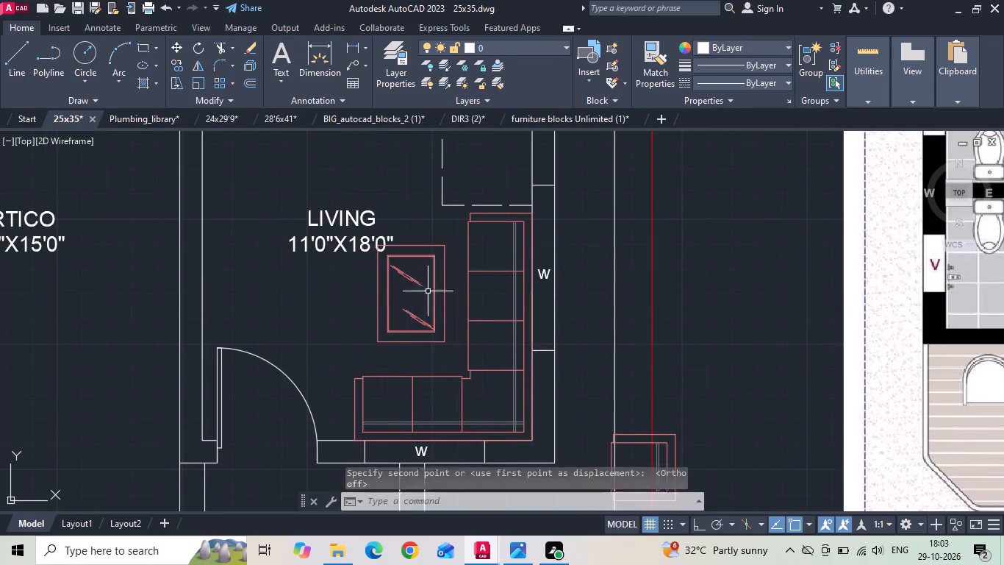
Move the LIVING 11'0"X18'0" label slightly toward the PORTICO wall, clear of the coffee table.
scroll(451, 296, "down", 2)
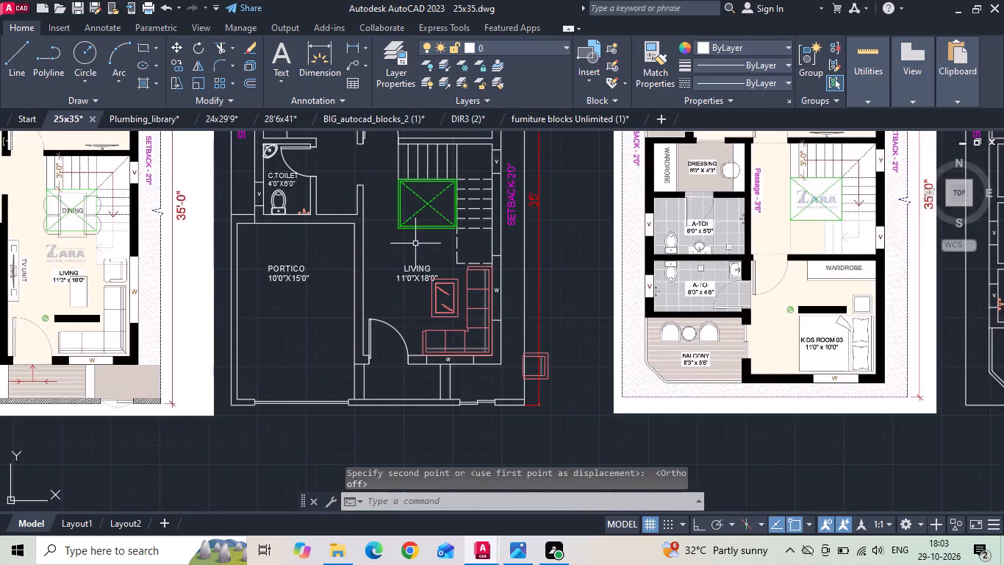
left_click(414, 268)
right_click(414, 268)
left_click(423, 266)
scroll(411, 277, "up", 1)
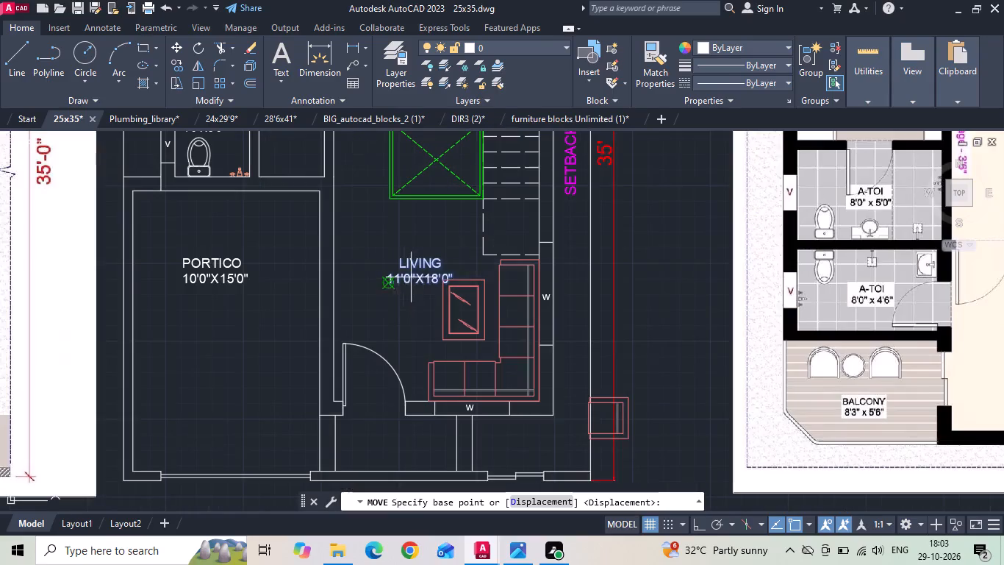
left_click(409, 298)
left_click(395, 299)
Erase the leftover single armchair lying outside the side wall on the 35' dimension line.
scroll(396, 288, "down", 2)
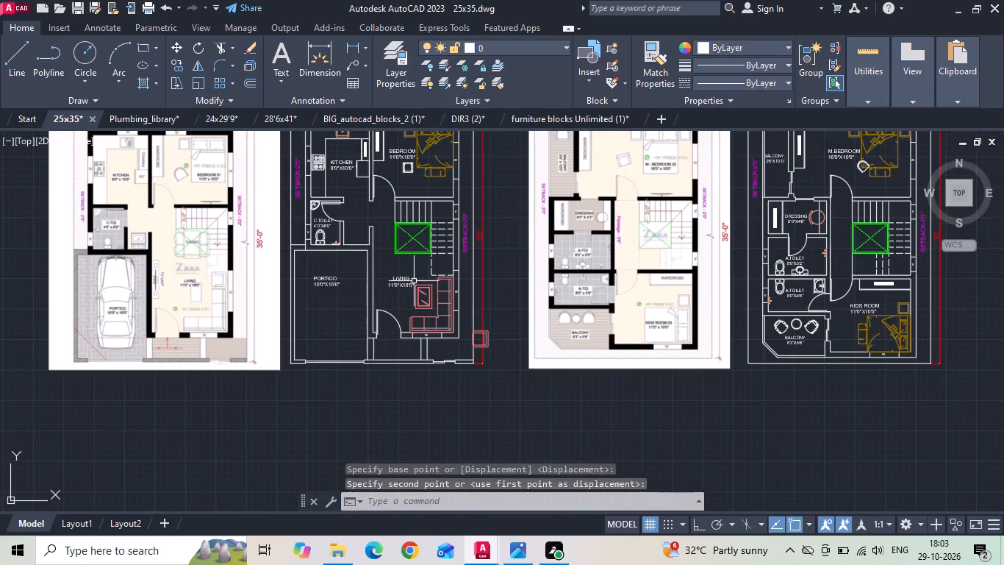
scroll(463, 344, "up", 2)
left_click_drag(472, 300, 496, 352)
left_click(551, 378)
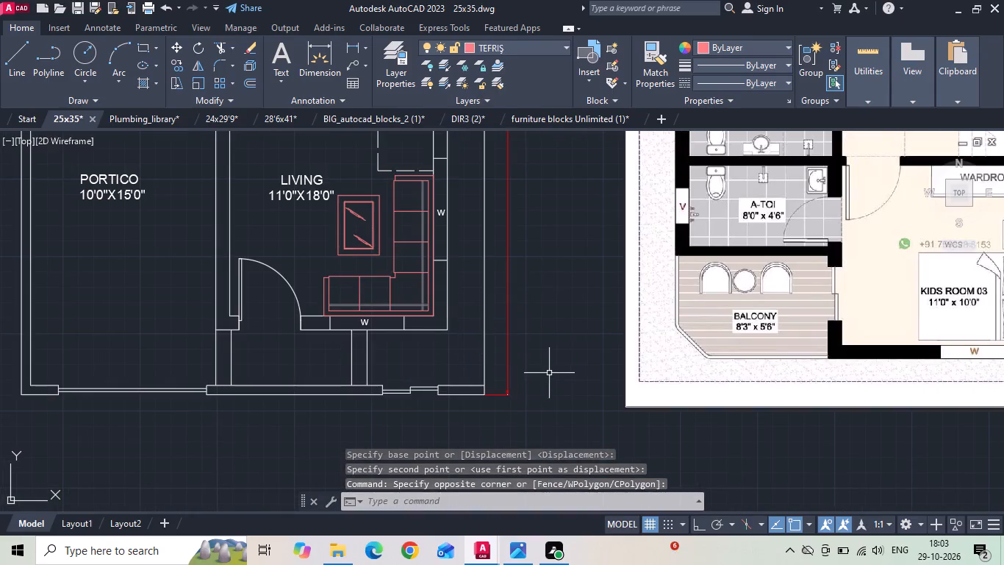
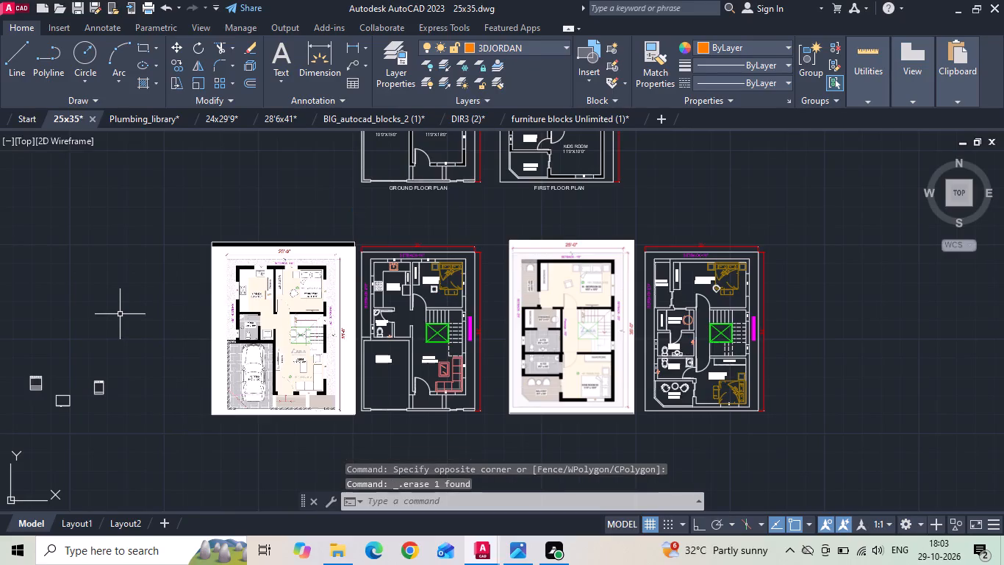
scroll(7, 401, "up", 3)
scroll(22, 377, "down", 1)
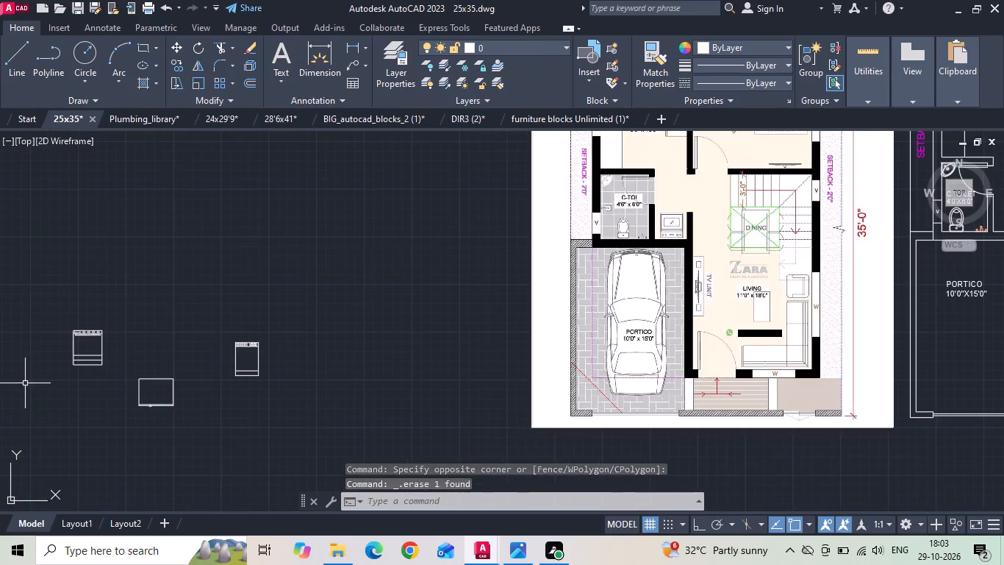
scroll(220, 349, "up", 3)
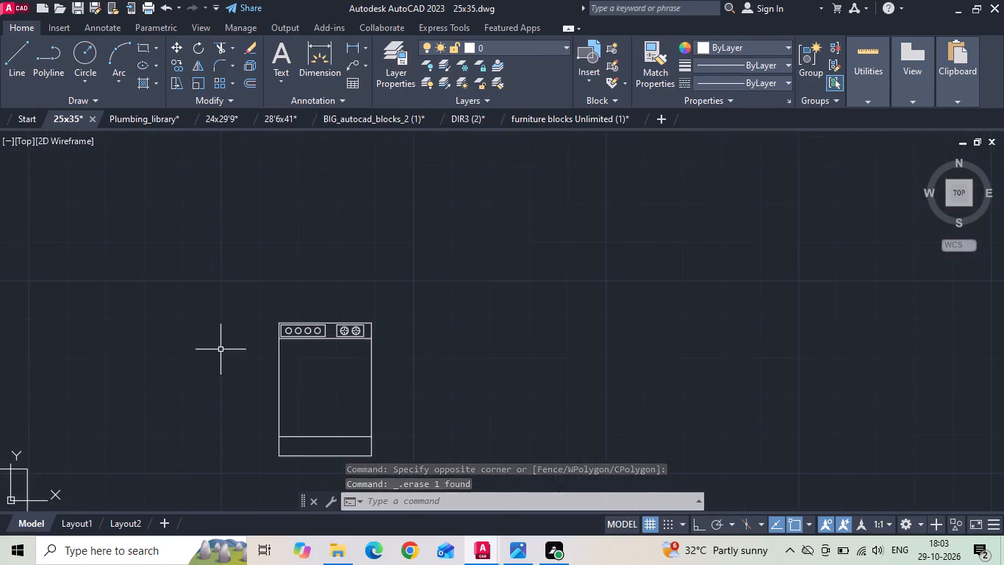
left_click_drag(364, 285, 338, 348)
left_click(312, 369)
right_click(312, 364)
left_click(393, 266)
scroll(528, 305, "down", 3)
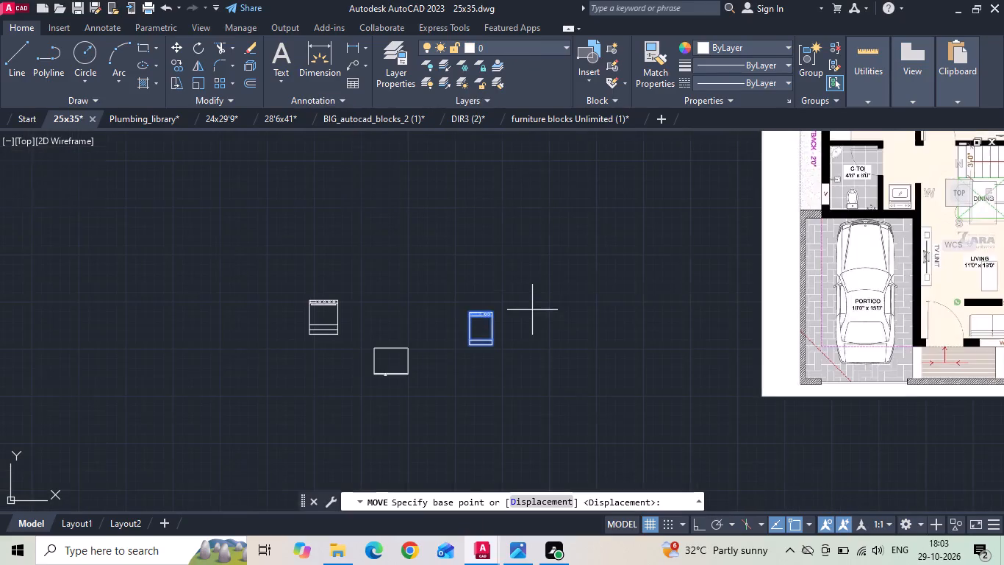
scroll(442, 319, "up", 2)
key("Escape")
Erase the two spare blocks outside the plans: the narrow appliance with round knobs and the plain rectangular one.
left_click_drag(550, 269, 498, 351)
left_click(334, 415)
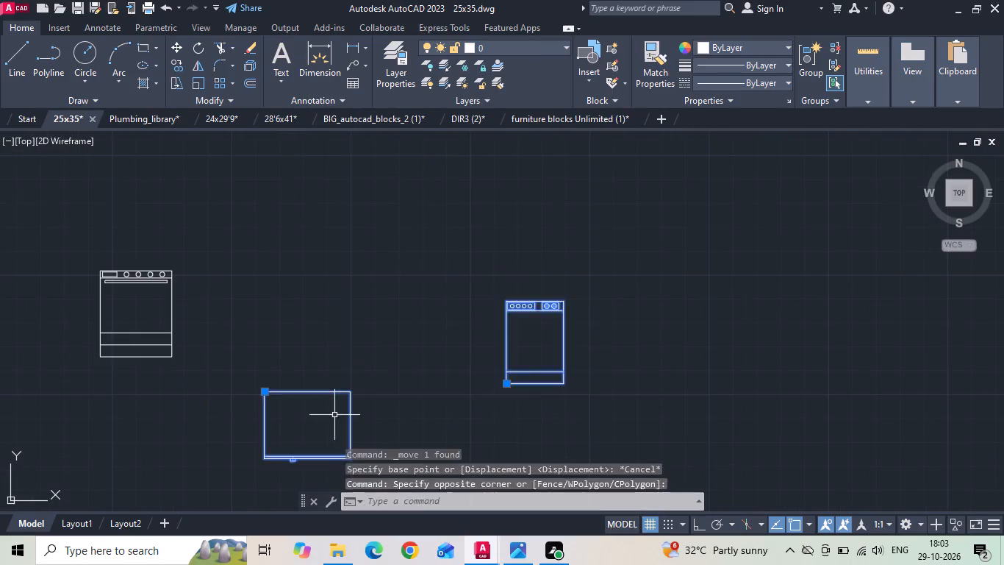
key("Delete")
Move the remaining appliance block by its lower-left corner to the lower-left wall corner of the niche beside C.TOILET.
left_click_drag(226, 292, 184, 318)
left_click(148, 342)
right_click(146, 343)
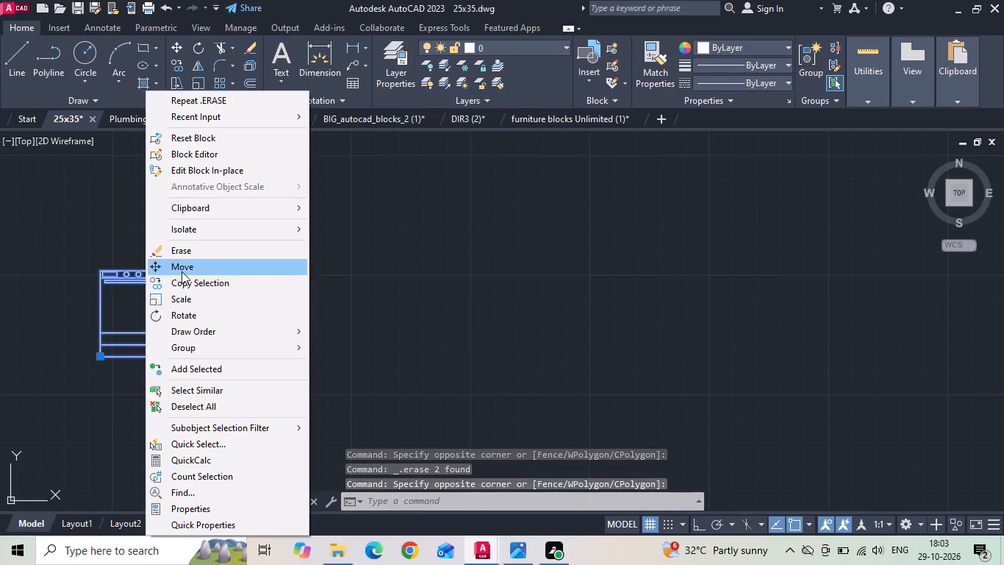
left_click(182, 271)
left_click(101, 360)
scroll(101, 358, "down", 3)
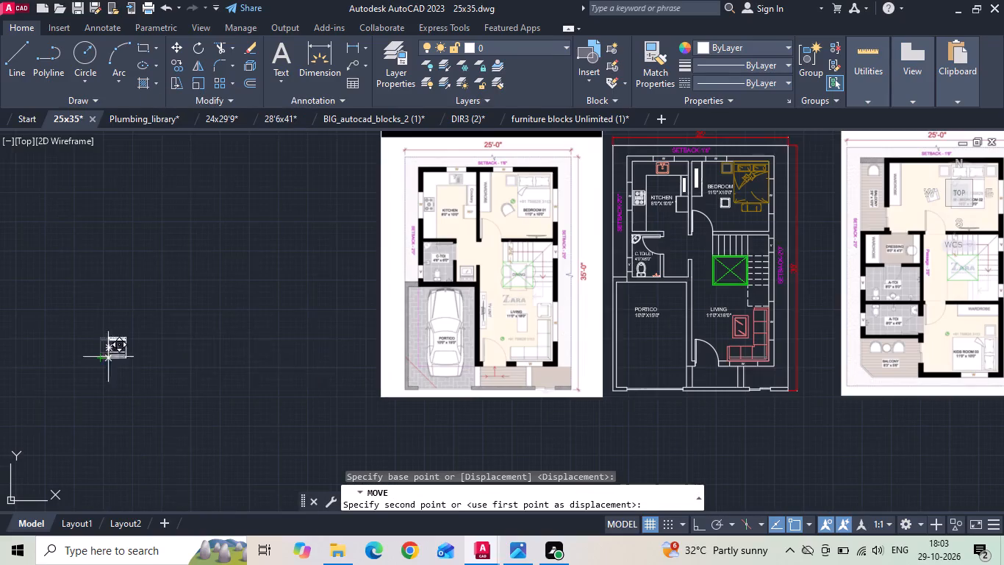
scroll(648, 285, "up", 3)
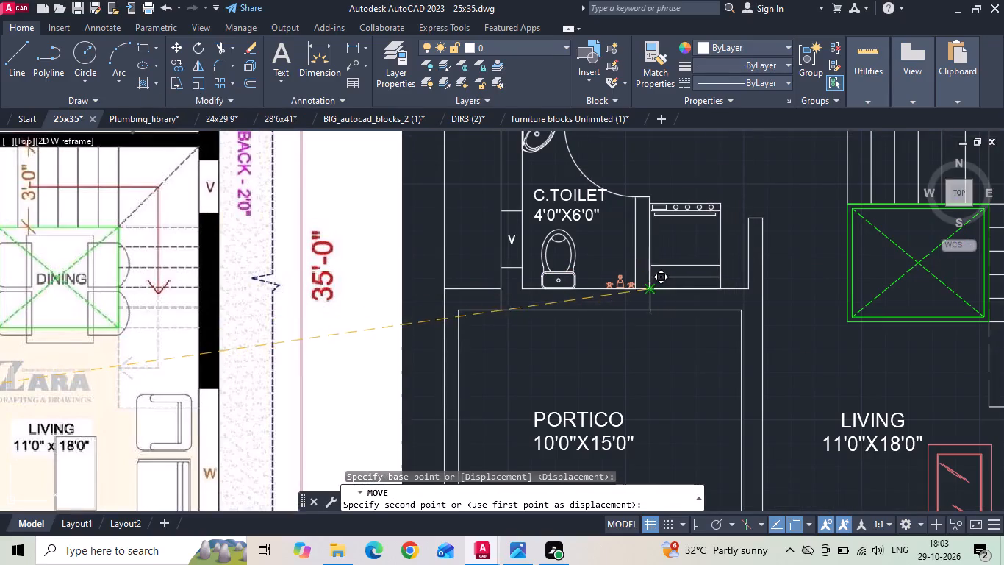
left_click(653, 287)
Shift the appliance block sideways along the niche's lower wall, away from the C.TOILET wall, using its bottom midpoint as base.
scroll(698, 261, "up", 2)
left_click_drag(764, 221, 747, 238)
left_click(685, 264)
right_click(685, 264)
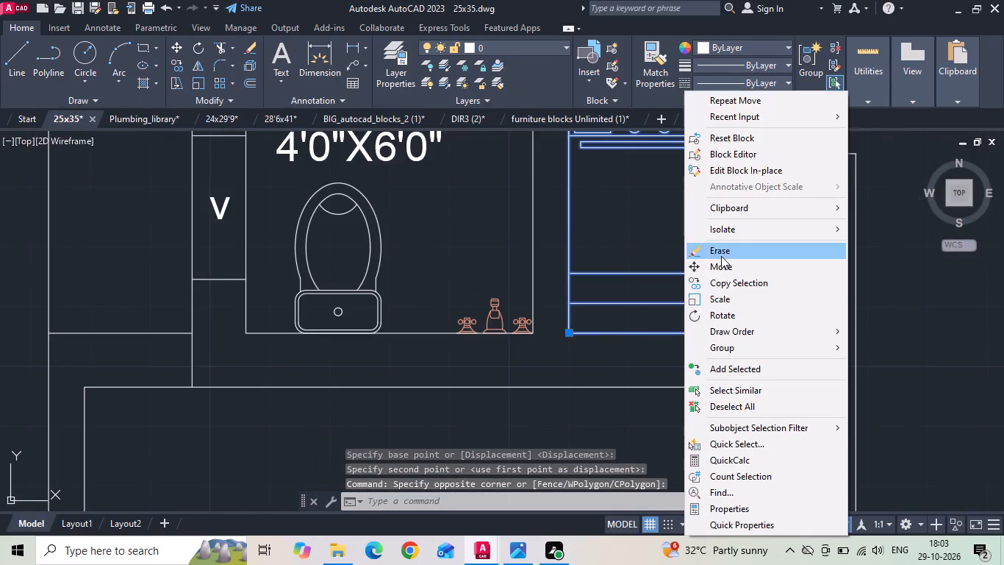
left_click(718, 267)
left_click(661, 333)
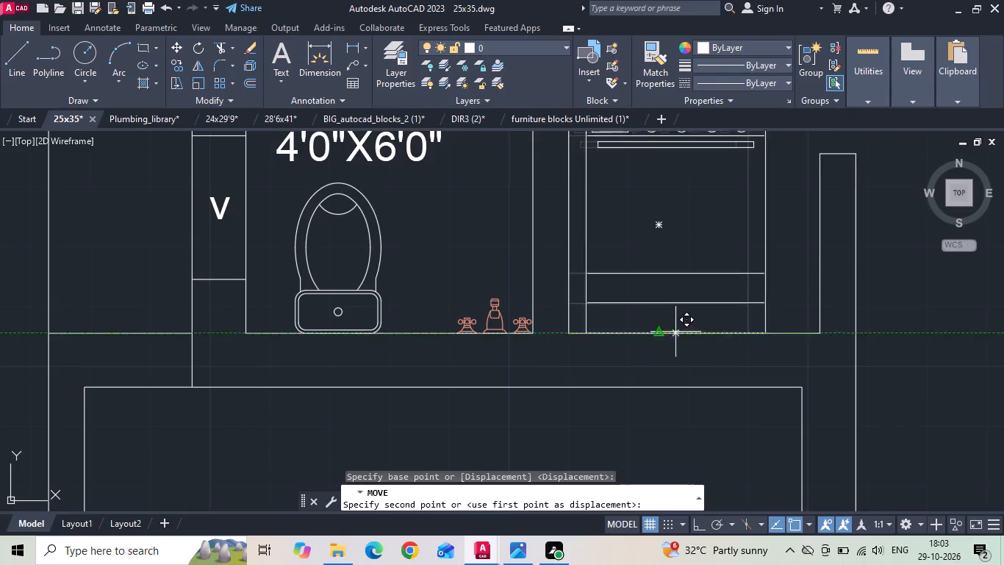
left_click(700, 330)
Save the 25x35 drawing.
scroll(582, 374, "down", 2)
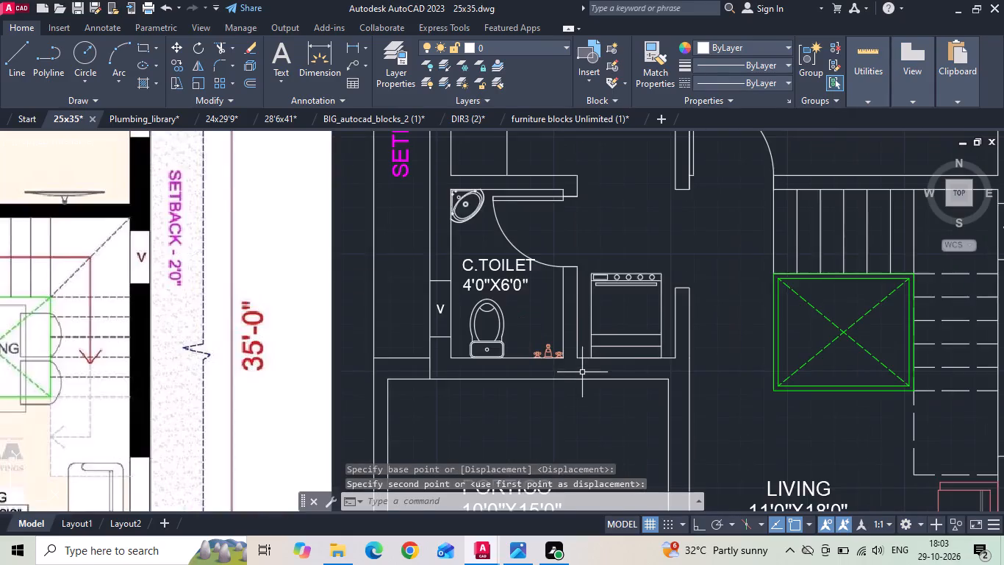
scroll(581, 372, "down", 2)
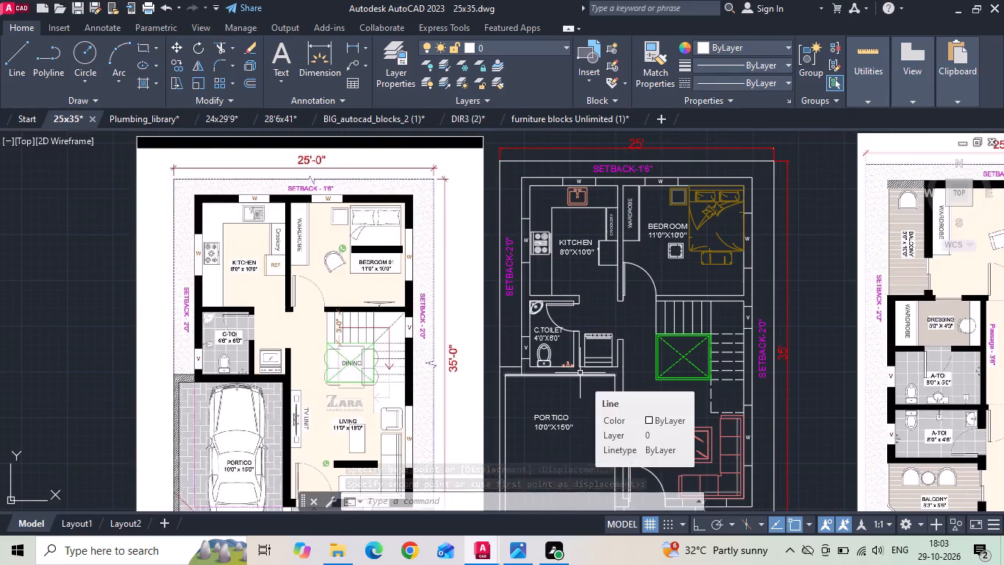
key("ctrl+s")
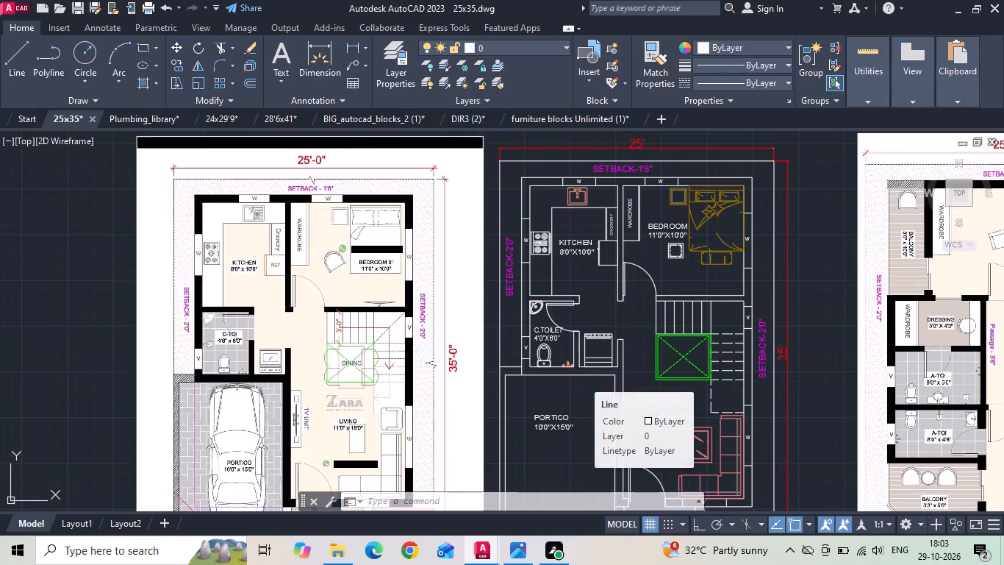
key("ctrl+s")
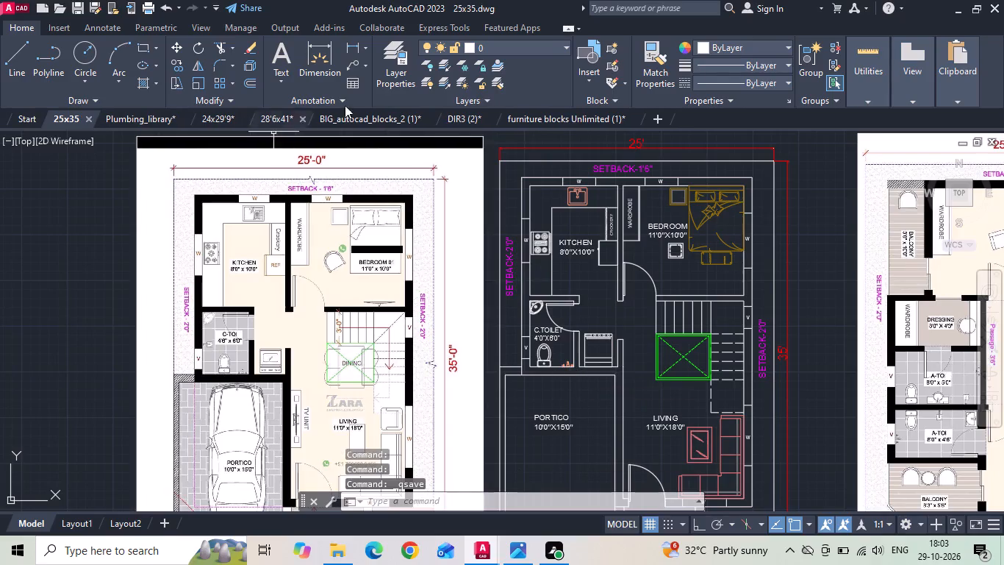
Check the open 28'6x41 and 24x29'9 plans, and open the 30x40 drawing from the desktop's INTERNSHIP folder, subfolder 28102026.
left_click(278, 117)
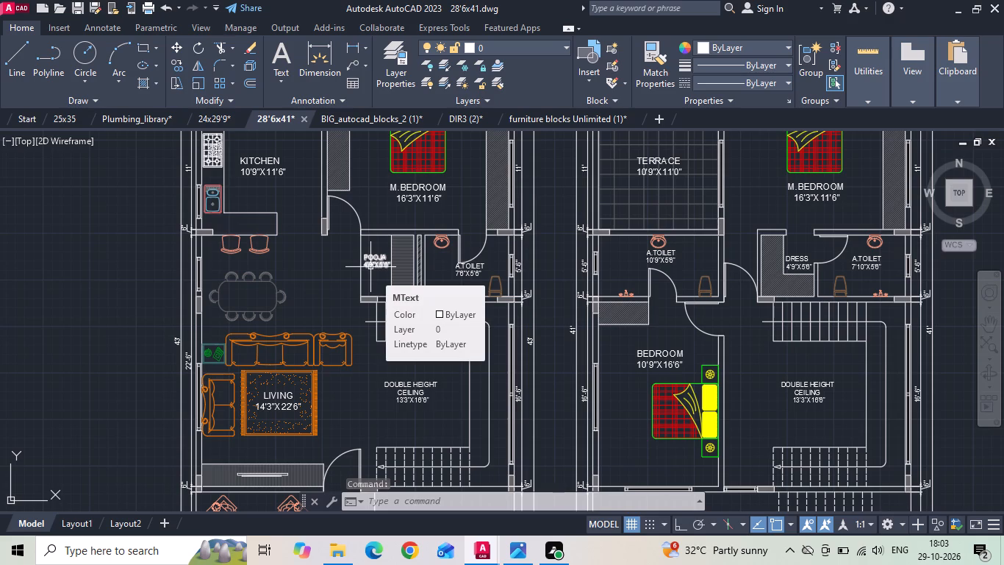
left_click(207, 118)
scroll(610, 330, "down", 1)
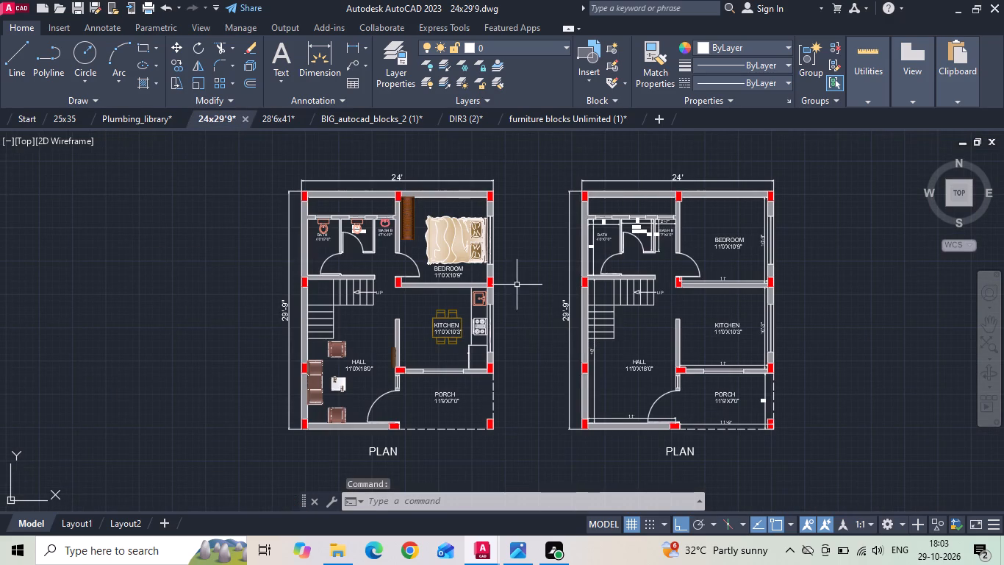
left_click(6, 7)
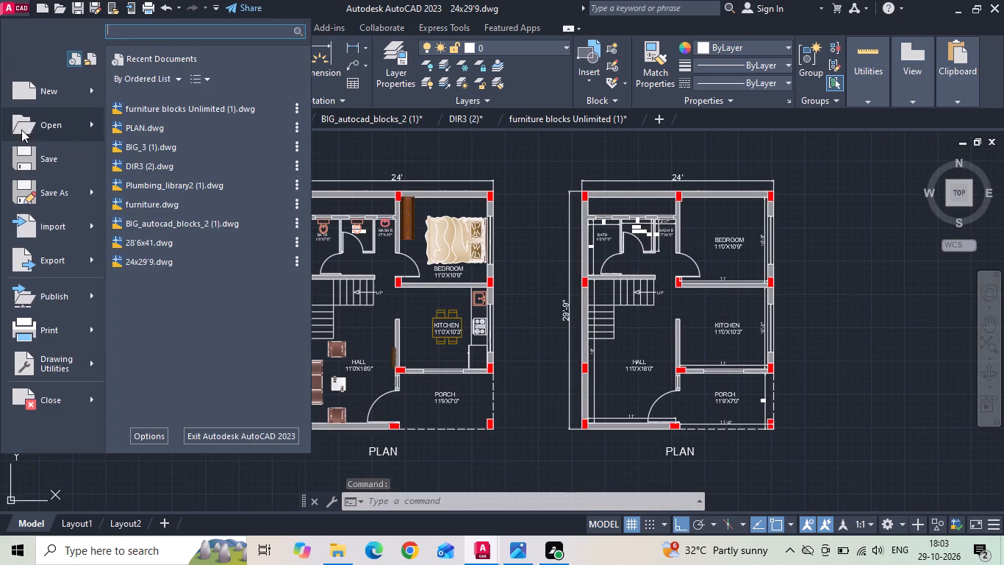
left_click(185, 113)
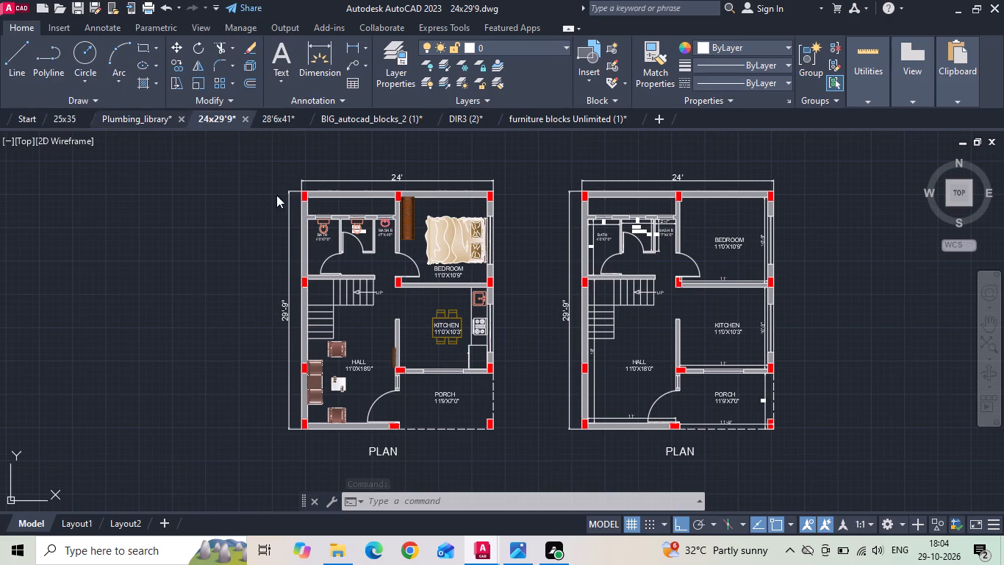
left_click(329, 244)
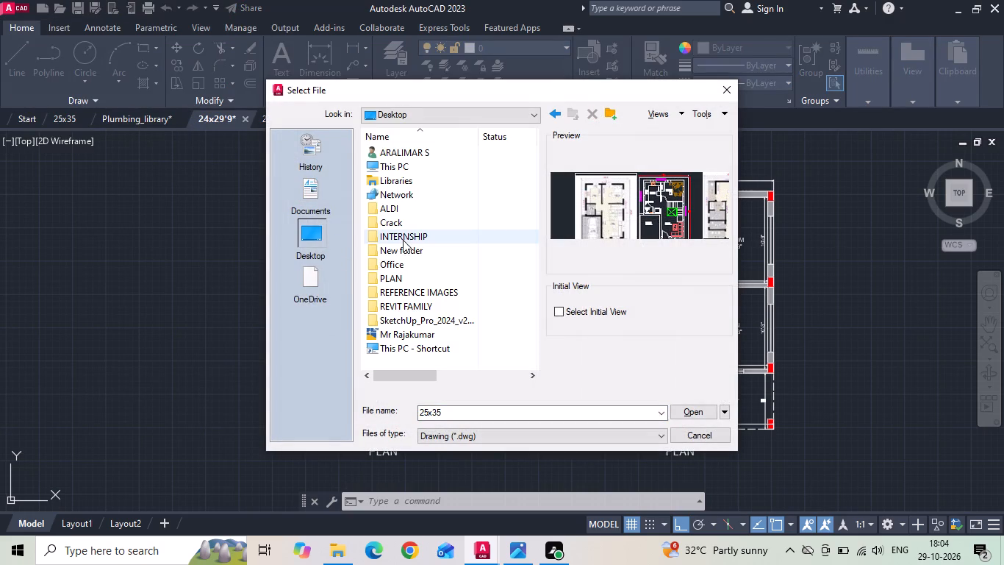
double_click(404, 238)
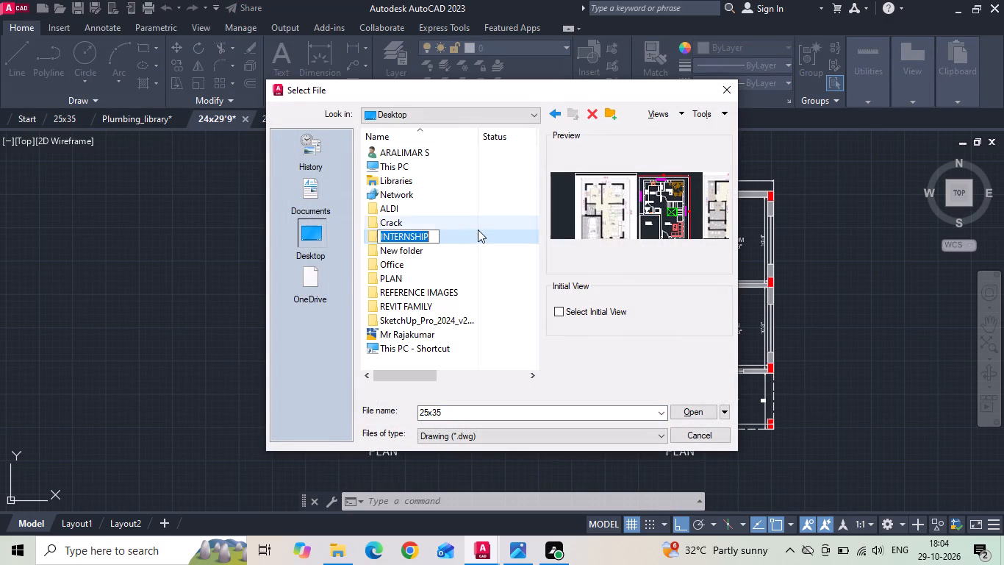
double_click(473, 233)
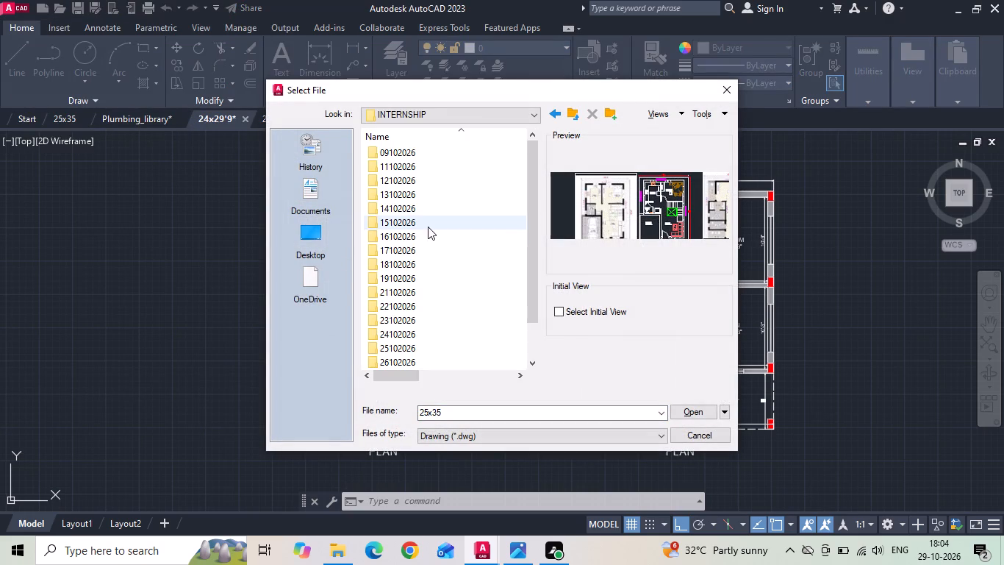
scroll(420, 234, "down", 4)
double_click(401, 349)
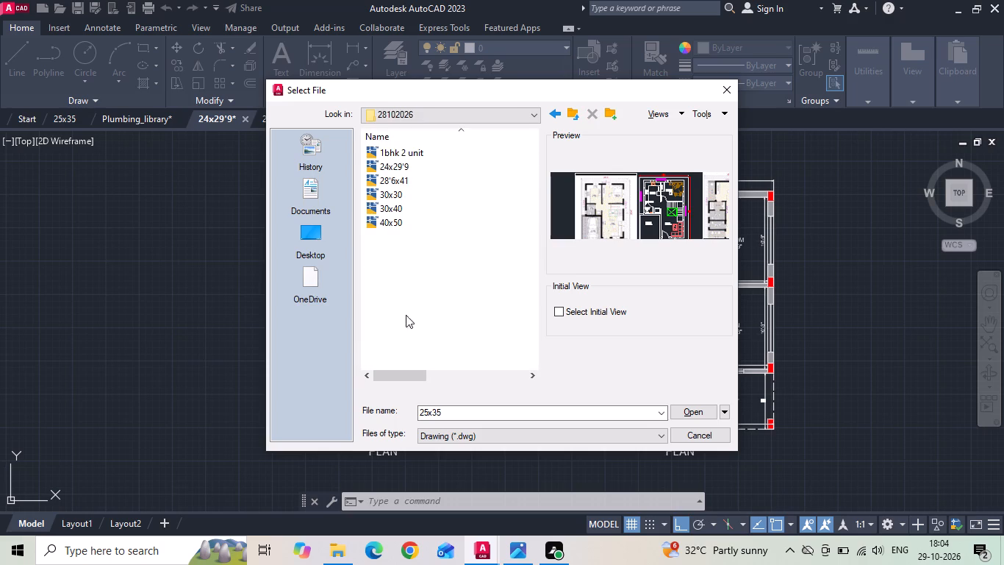
left_click(400, 184)
left_click(395, 191)
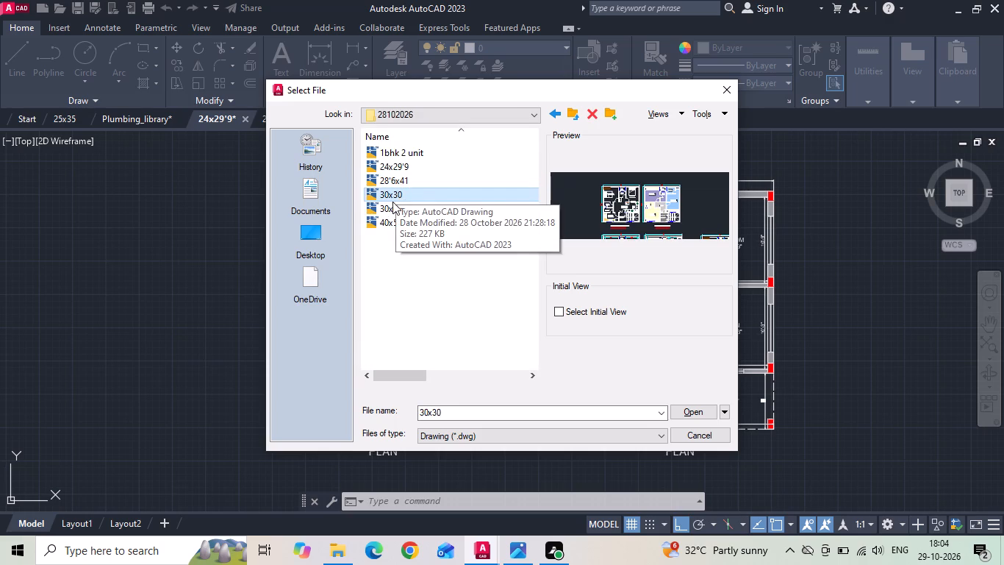
left_click(389, 210)
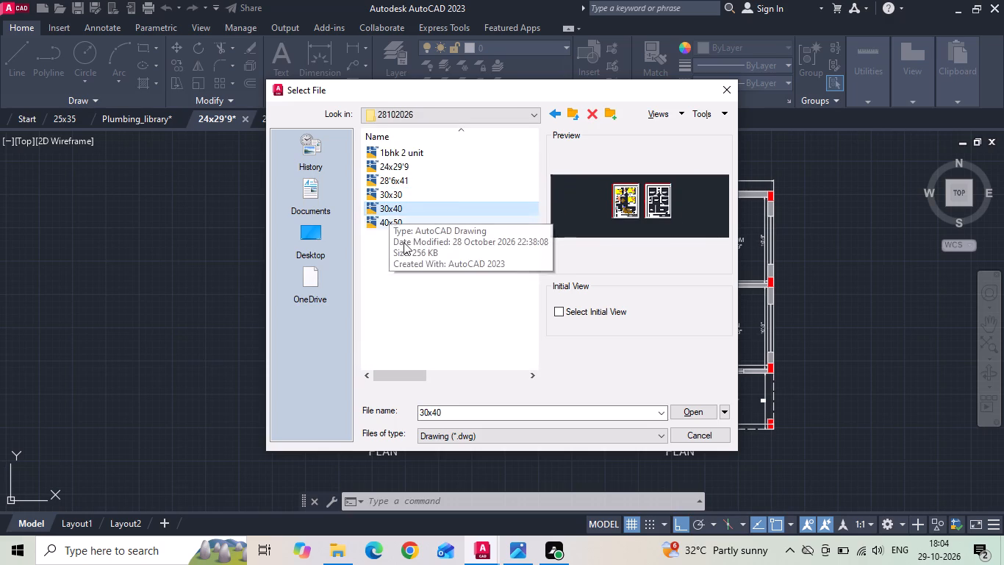
left_click(681, 407)
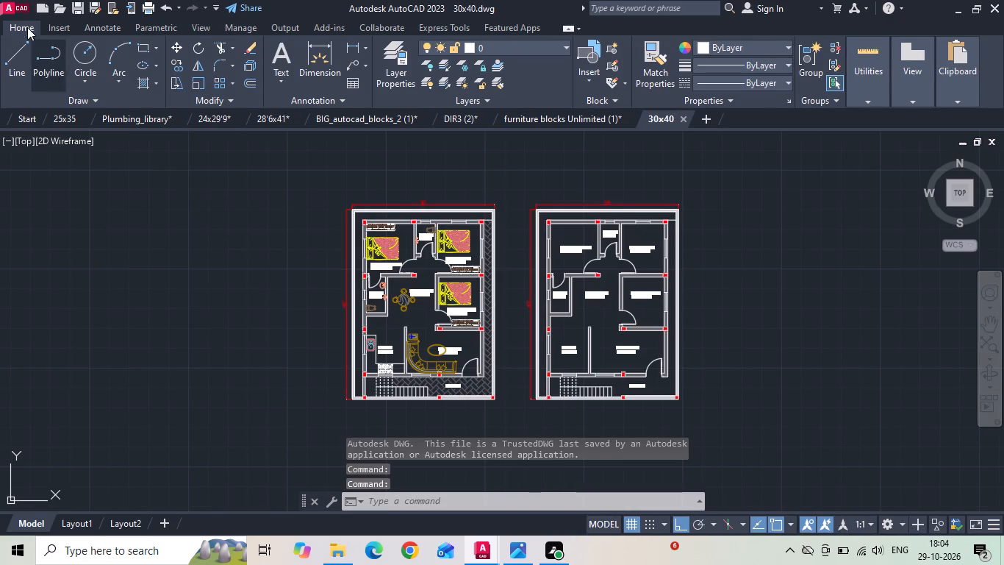
Open the 40x50 drawing from the 28102026 folder.
left_click(7, 12)
left_click(44, 125)
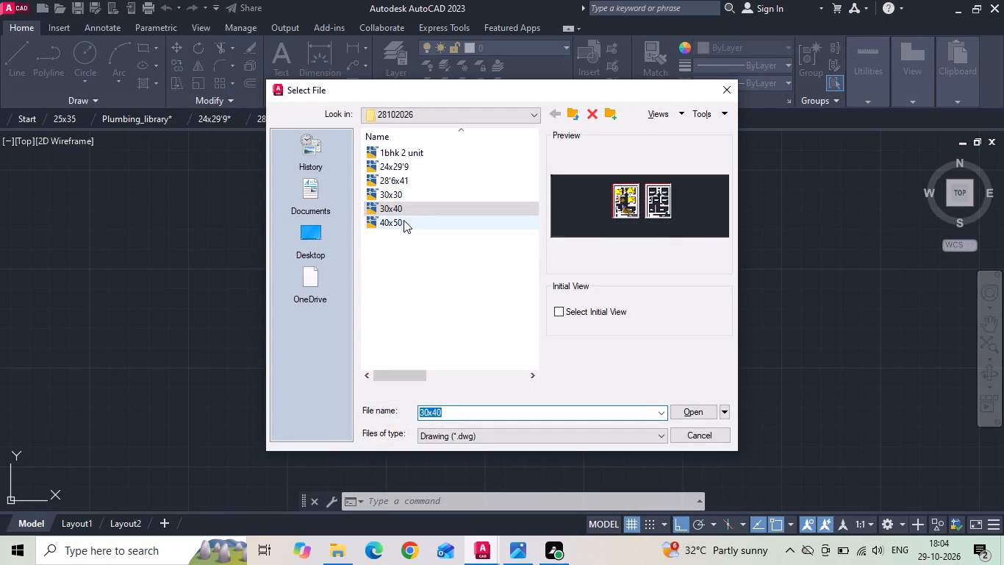
left_click(404, 220)
left_click(678, 415)
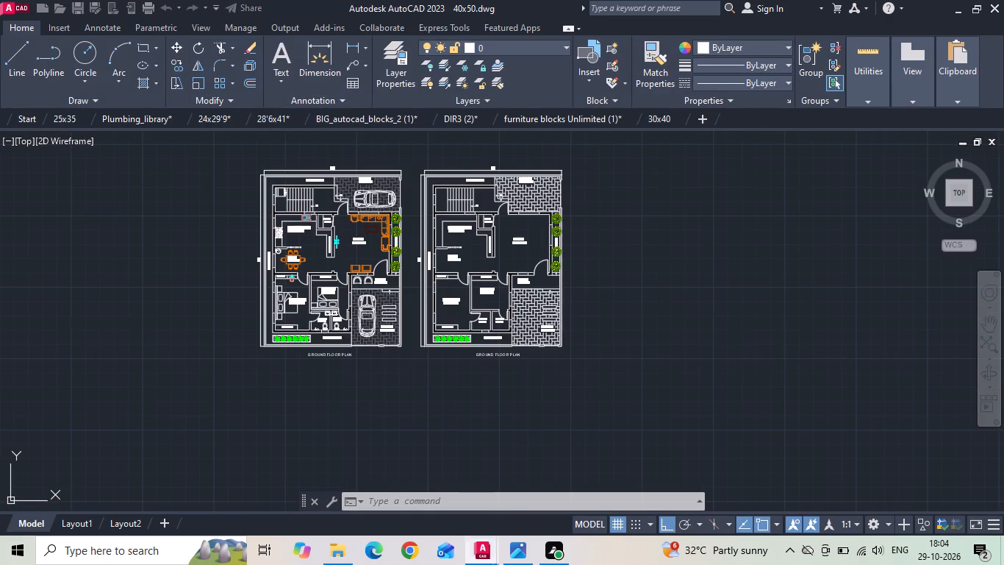
Copy the cyan TV block from the 40x50 furnished plan's living room into the 25x35 ground floor LIVING, near the PORTICO wall.
scroll(364, 271, "up", 2)
left_click(293, 193)
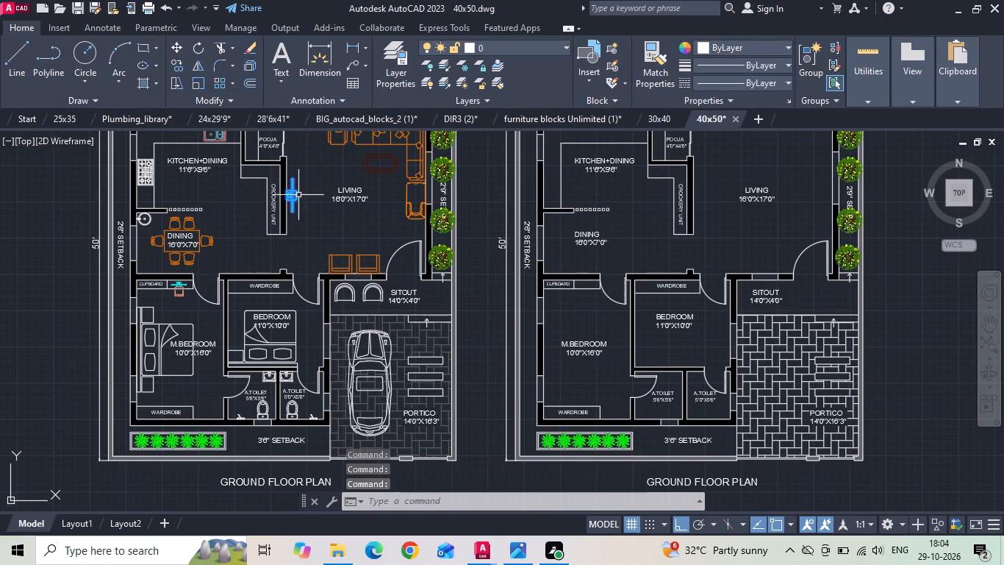
key("ctrl+c")
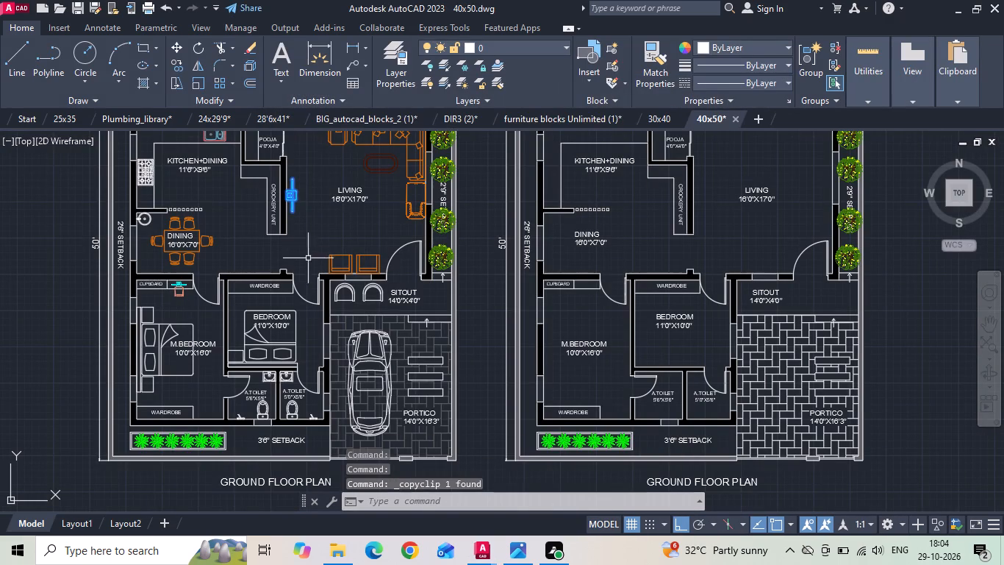
left_click(72, 118)
key("ctrl+v")
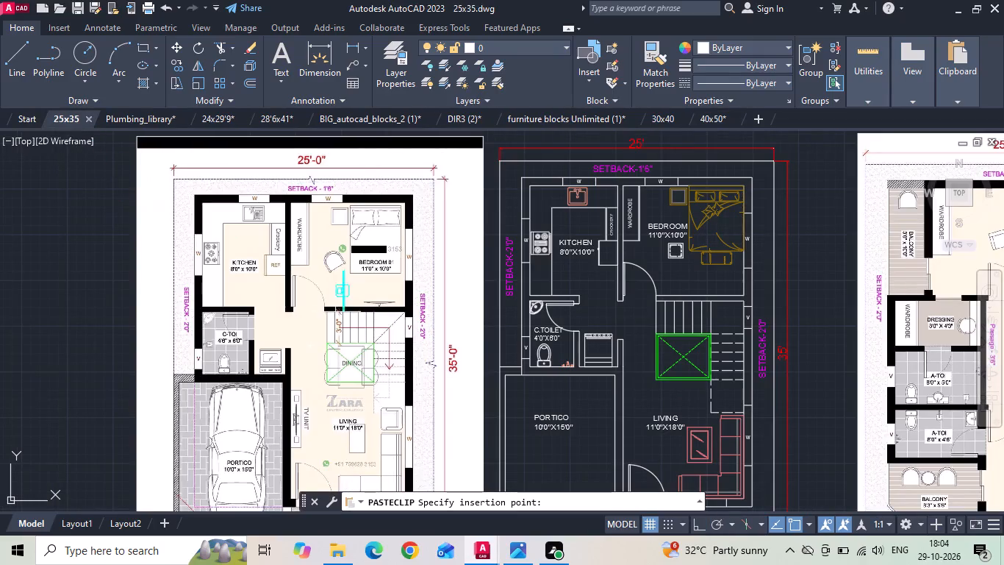
scroll(645, 438, "up", 1)
middle_click_drag(639, 437, 479, 383)
scroll(440, 378, "up", 1)
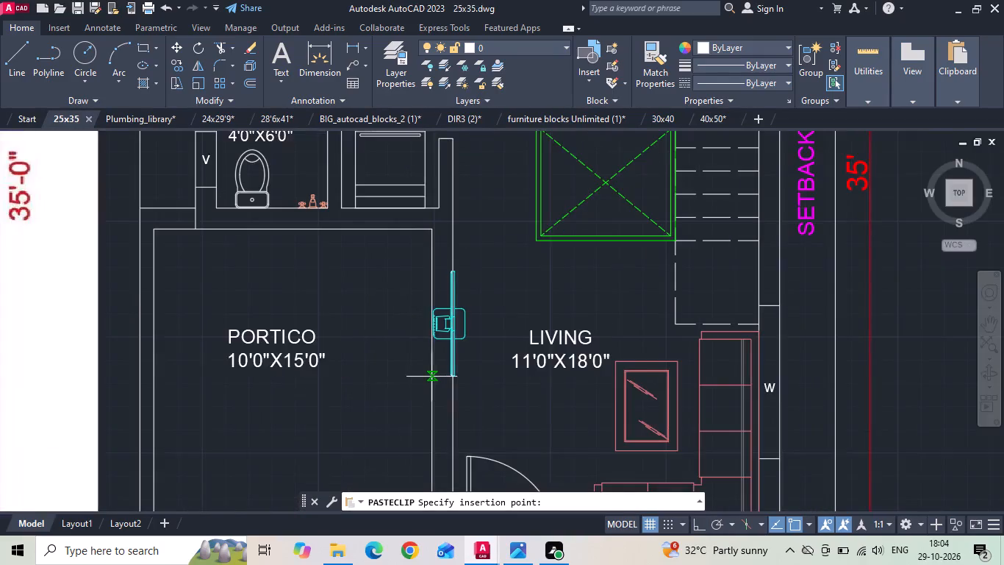
scroll(431, 377, "up", 1)
left_click(472, 386)
Move the TV block by the midpoint of its back edge onto the wall between PORTICO and LIVING, opposite the sofa.
left_click(519, 291)
left_click(505, 255)
right_click(505, 255)
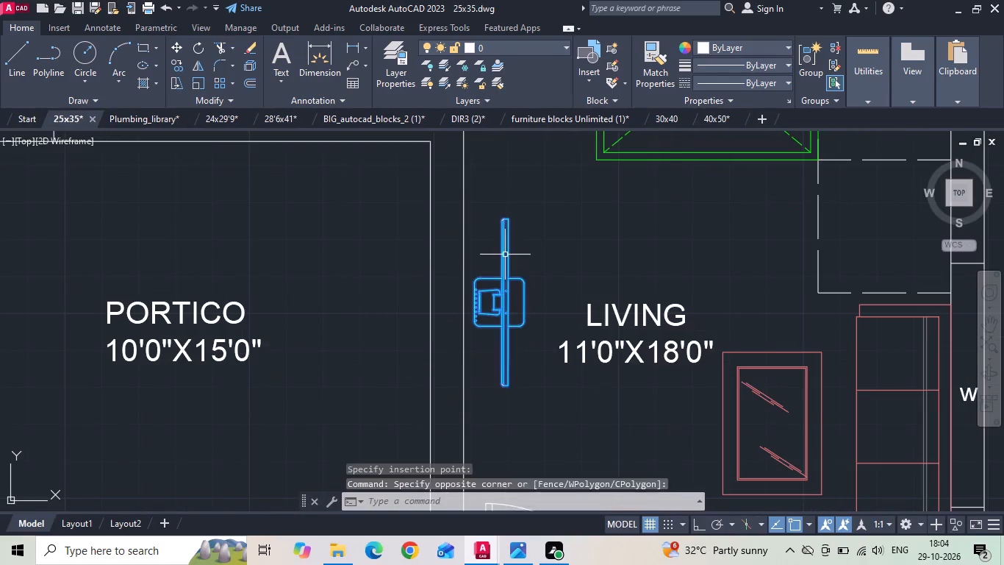
left_click(522, 271)
scroll(469, 304, "up", 2)
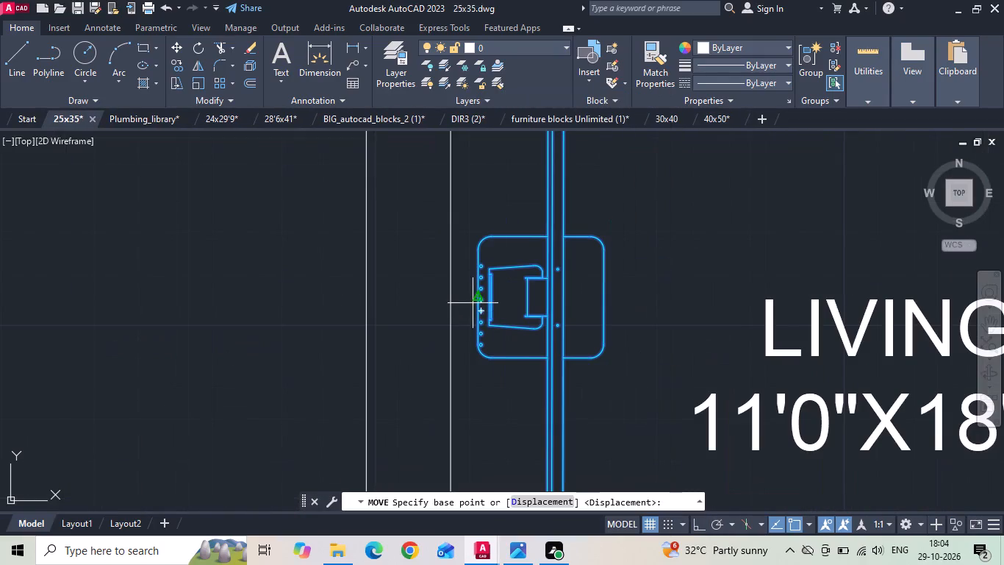
left_click(473, 302)
scroll(511, 267, "down", 3)
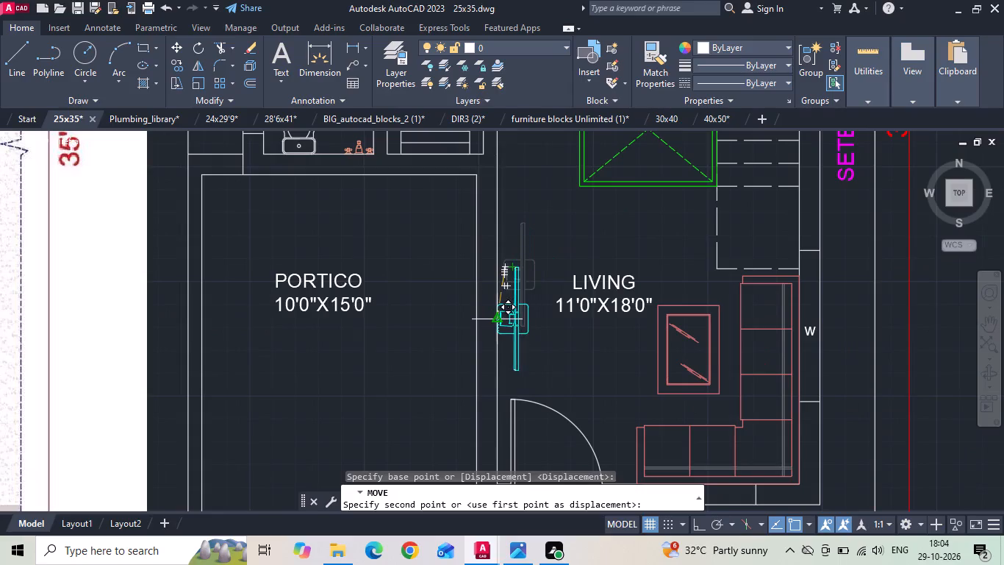
left_click(494, 324)
scroll(548, 287, "down", 3)
scroll(547, 299, "up", 2)
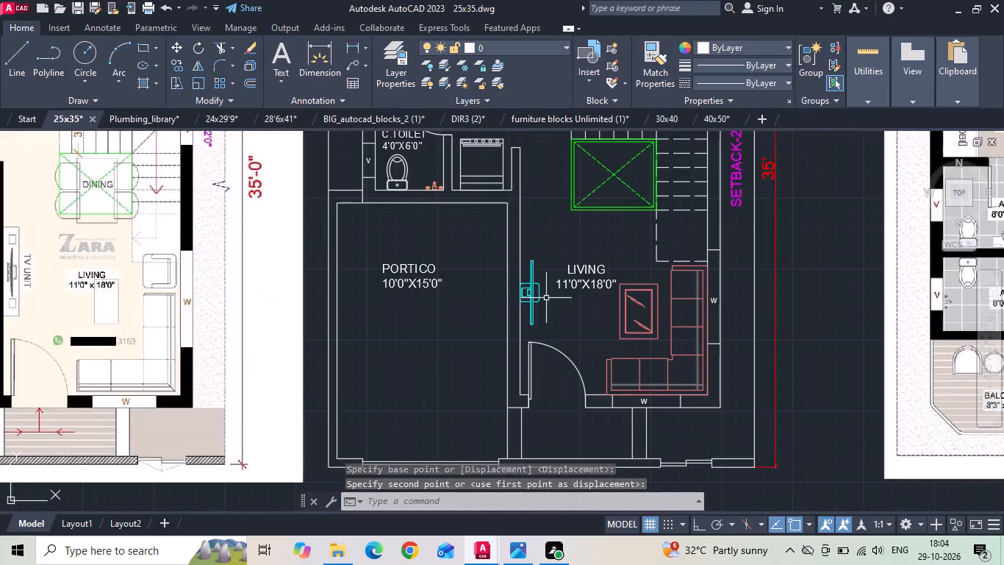
scroll(546, 298, "down", 2)
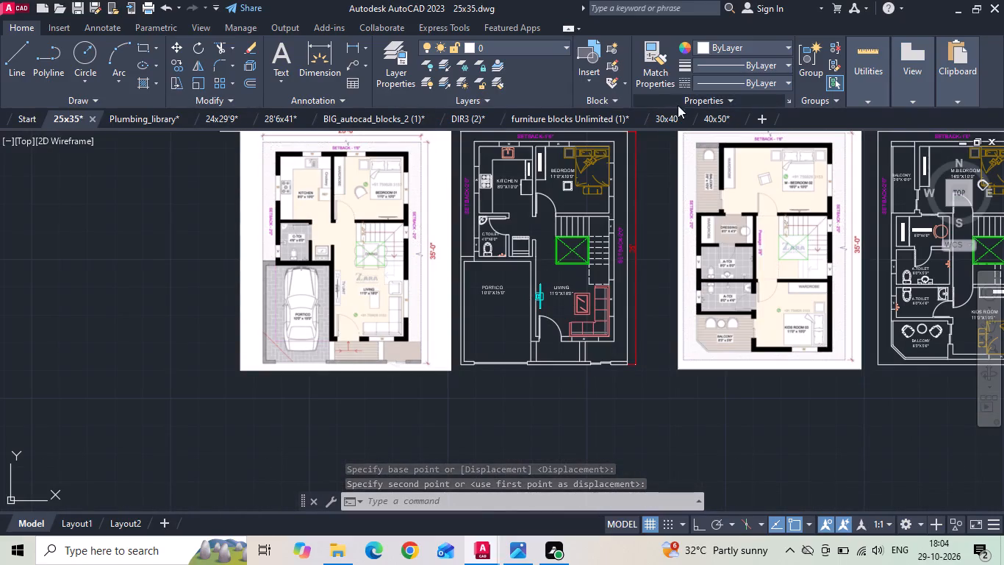
Copy the car block from the 40x50 furnished plan's PORTICO into the 25x35 ground floor PORTICO.
left_click(717, 115)
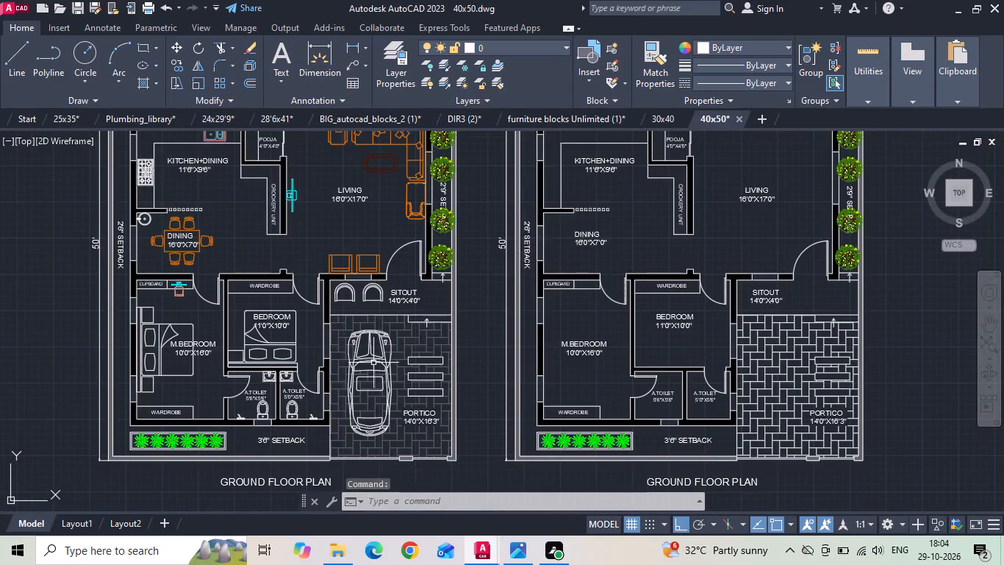
left_click(364, 376)
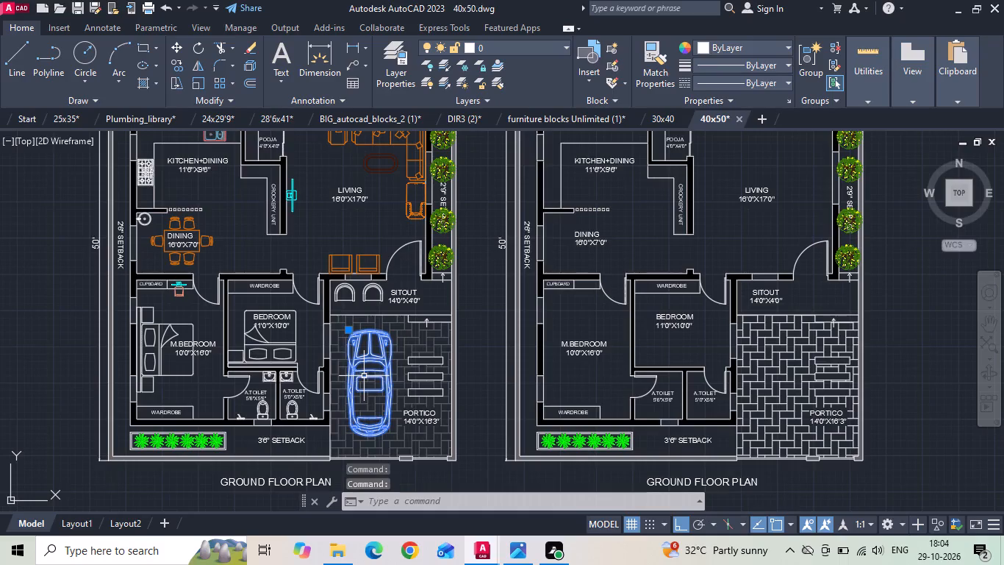
key("ctrl+c")
left_click(68, 116)
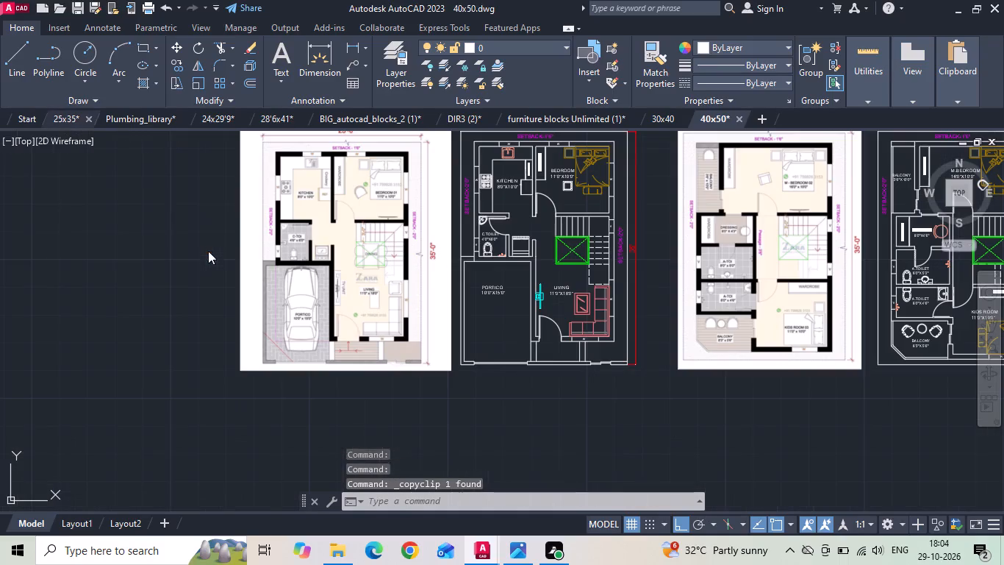
key("ctrl+v")
scroll(487, 352, "up", 2)
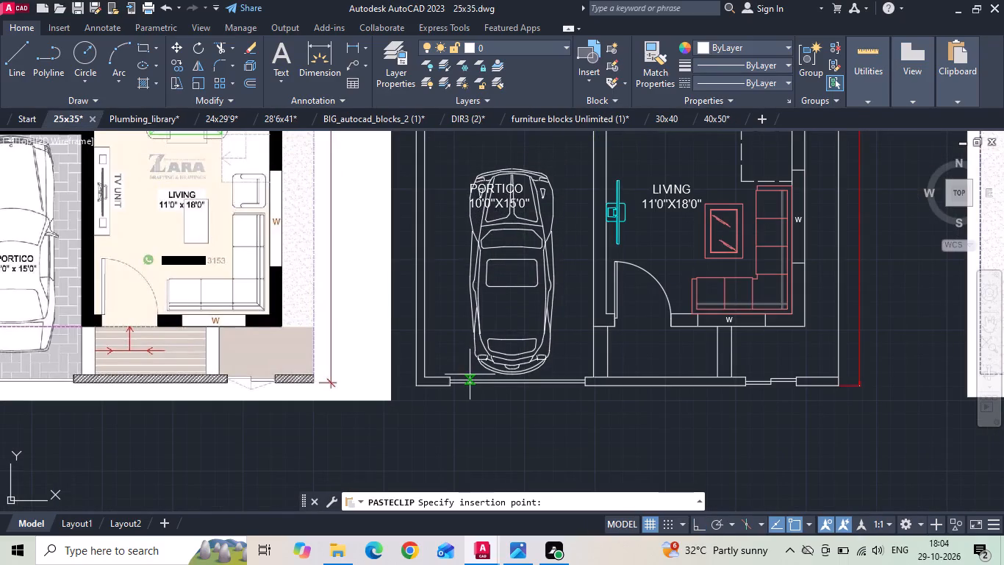
left_click(459, 365)
Move the PORTICO 10'0"X15'0" label off the car into the clear space between its front and the toilet wall.
scroll(463, 356, "down", 1)
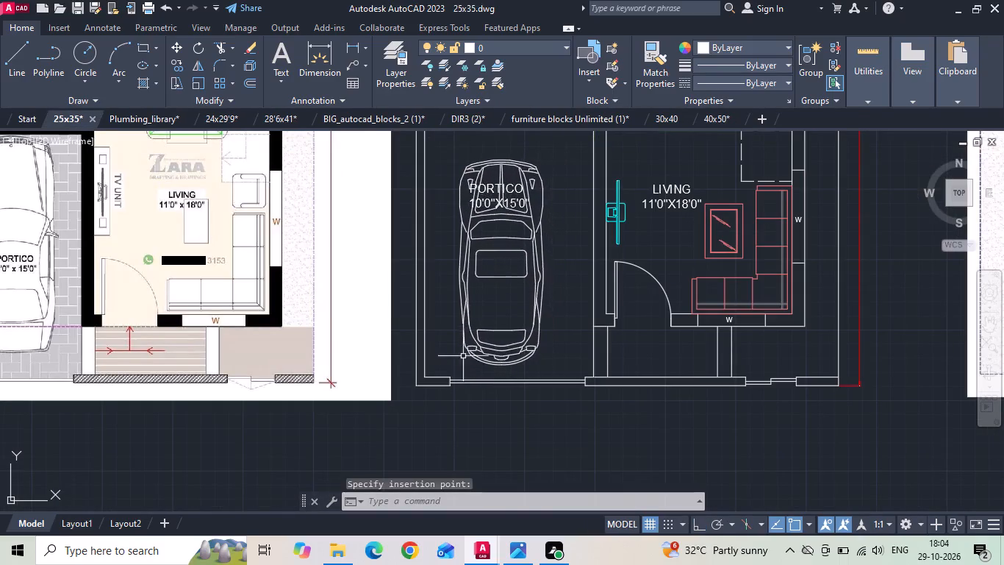
scroll(463, 356, "down", 1)
scroll(465, 263, "up", 3)
left_click(498, 375)
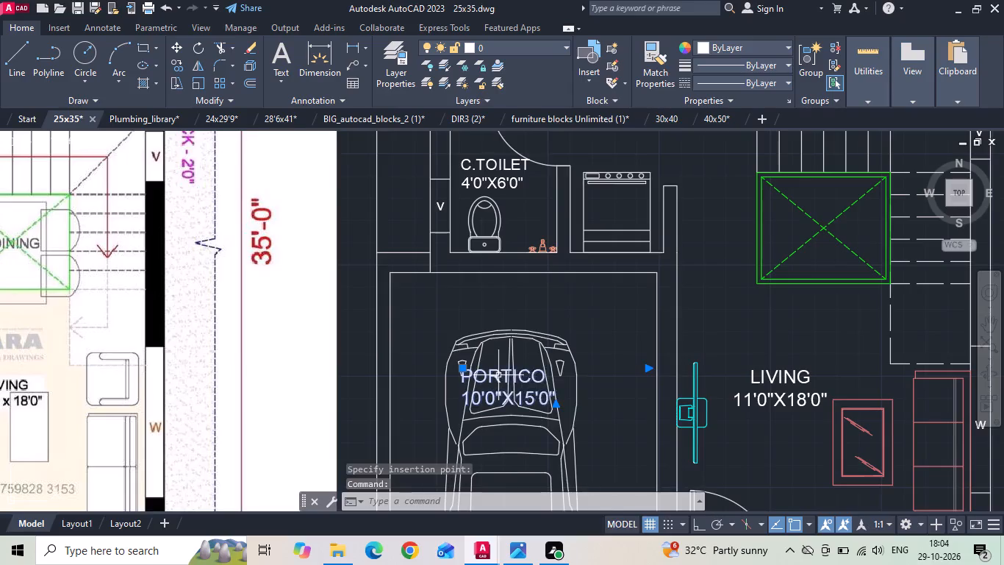
right_click(498, 373)
left_click(541, 267)
left_click(508, 380)
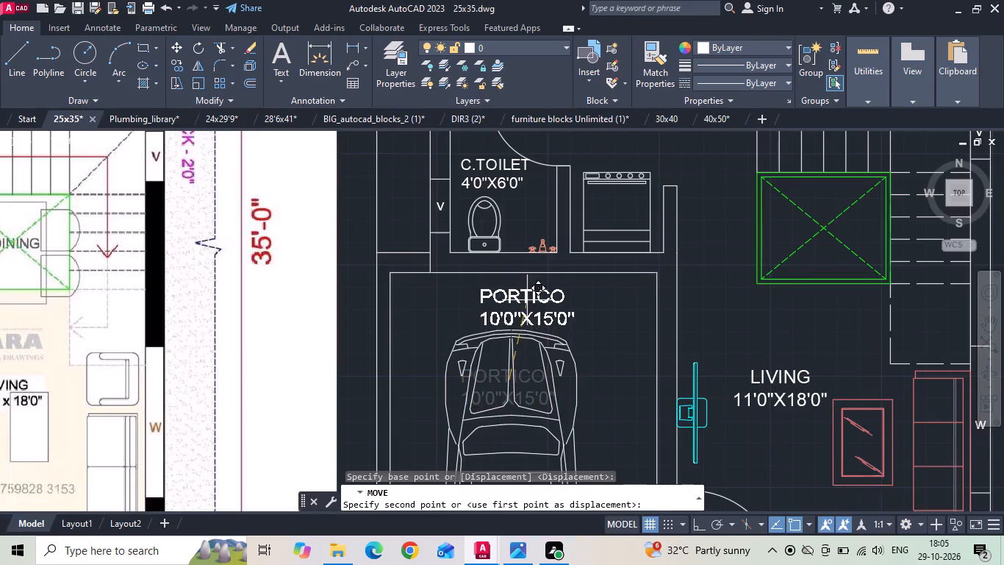
left_click(517, 298)
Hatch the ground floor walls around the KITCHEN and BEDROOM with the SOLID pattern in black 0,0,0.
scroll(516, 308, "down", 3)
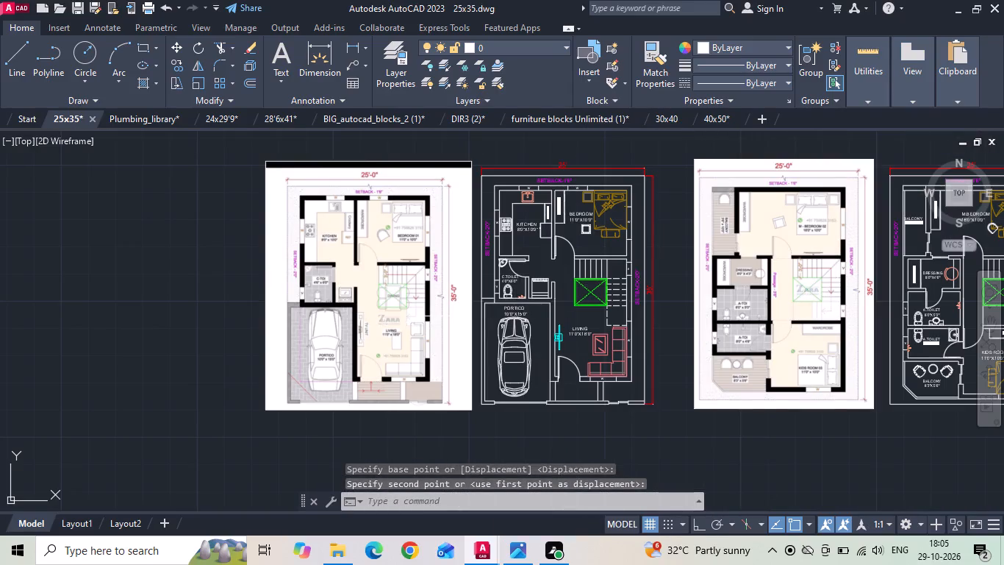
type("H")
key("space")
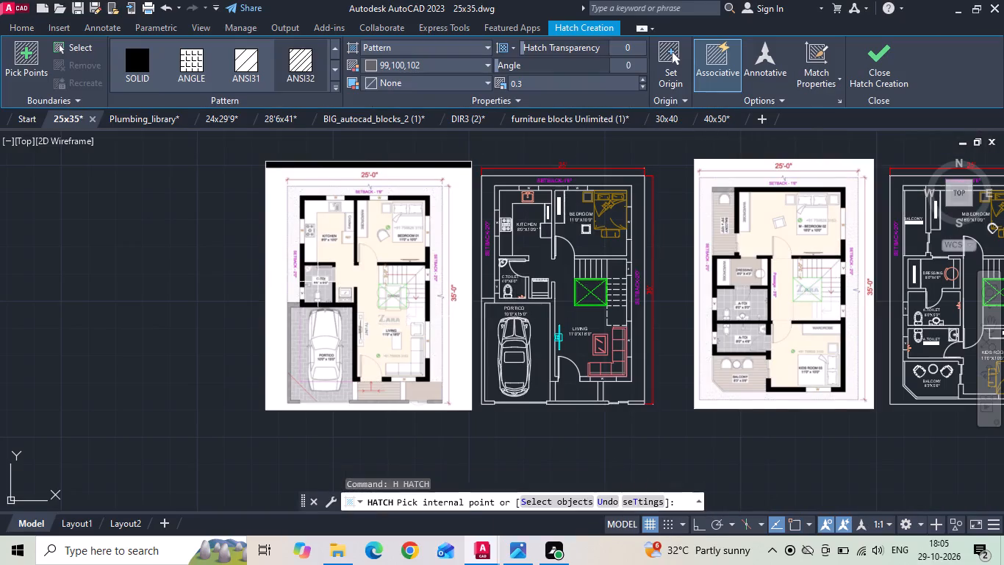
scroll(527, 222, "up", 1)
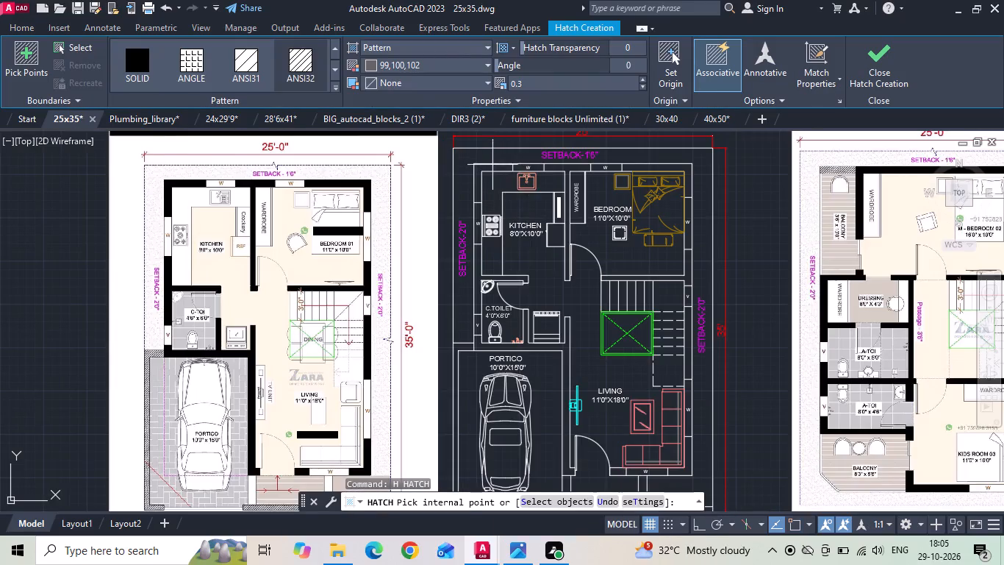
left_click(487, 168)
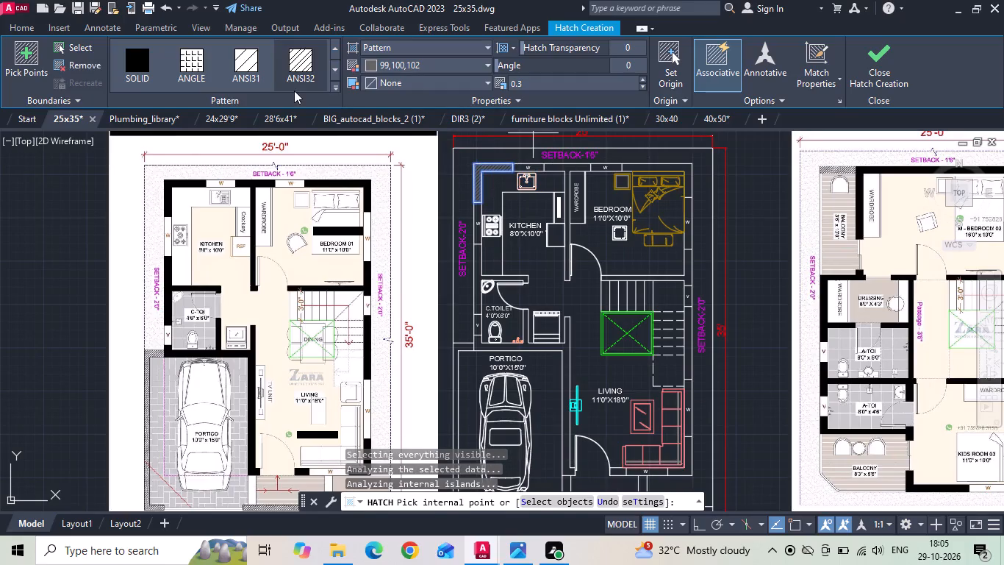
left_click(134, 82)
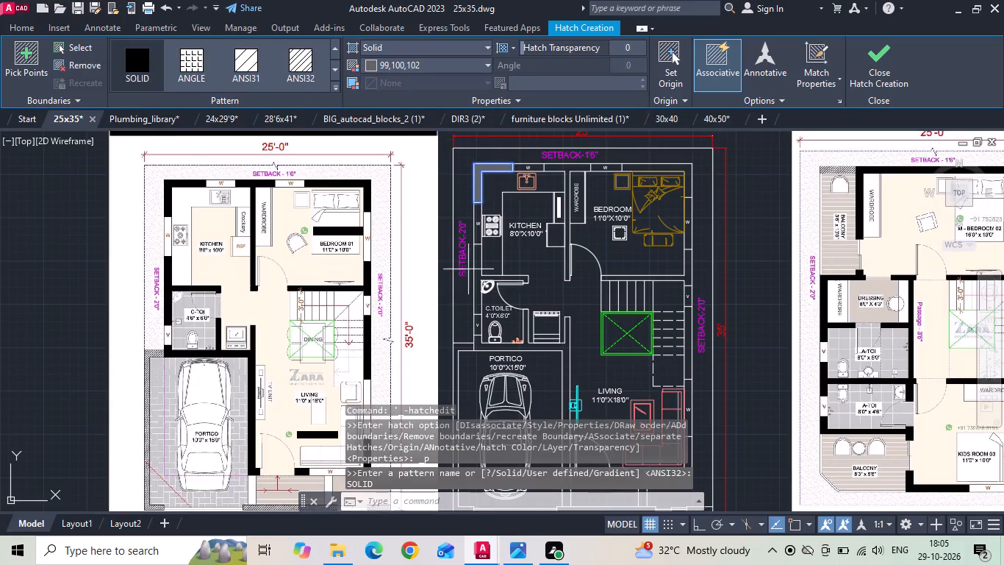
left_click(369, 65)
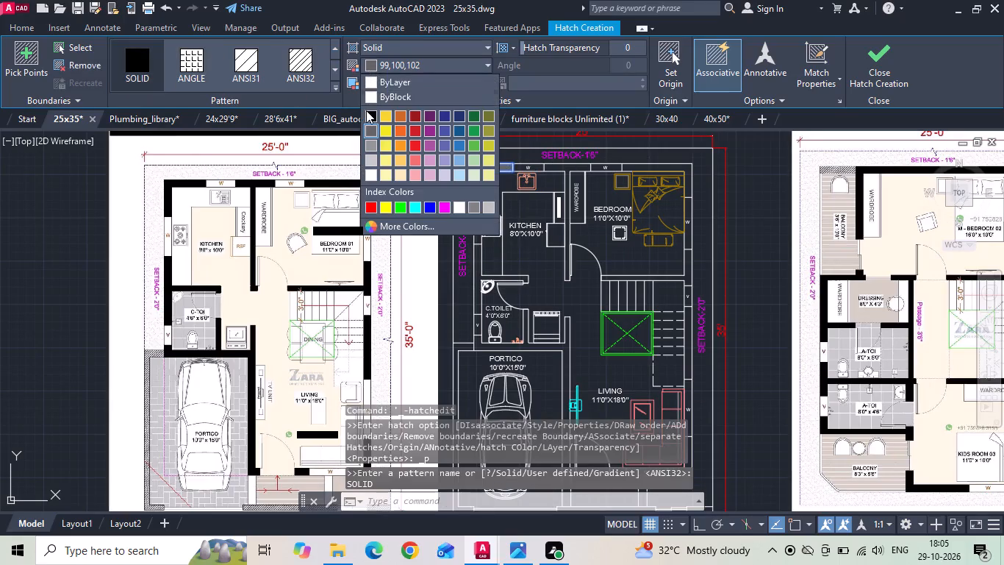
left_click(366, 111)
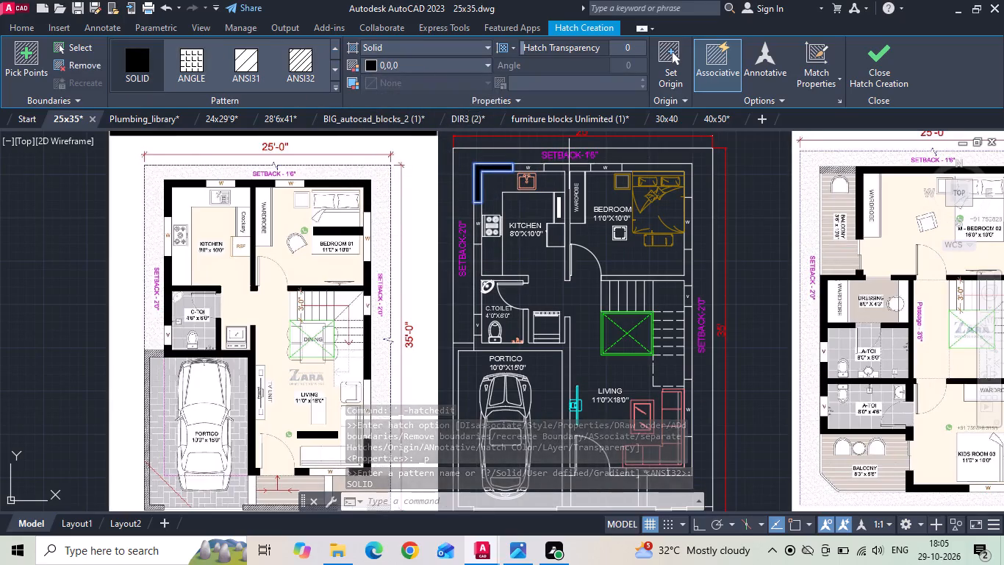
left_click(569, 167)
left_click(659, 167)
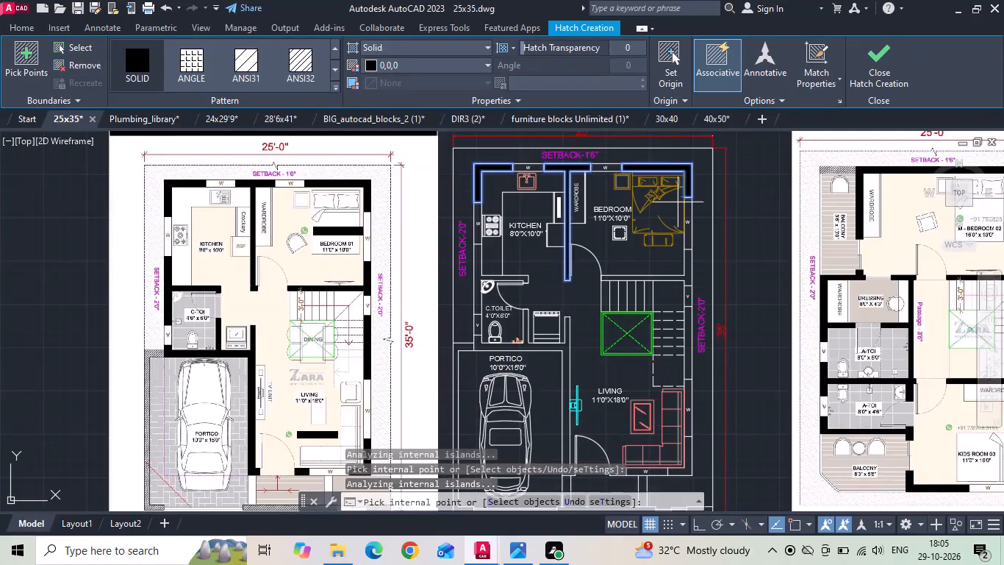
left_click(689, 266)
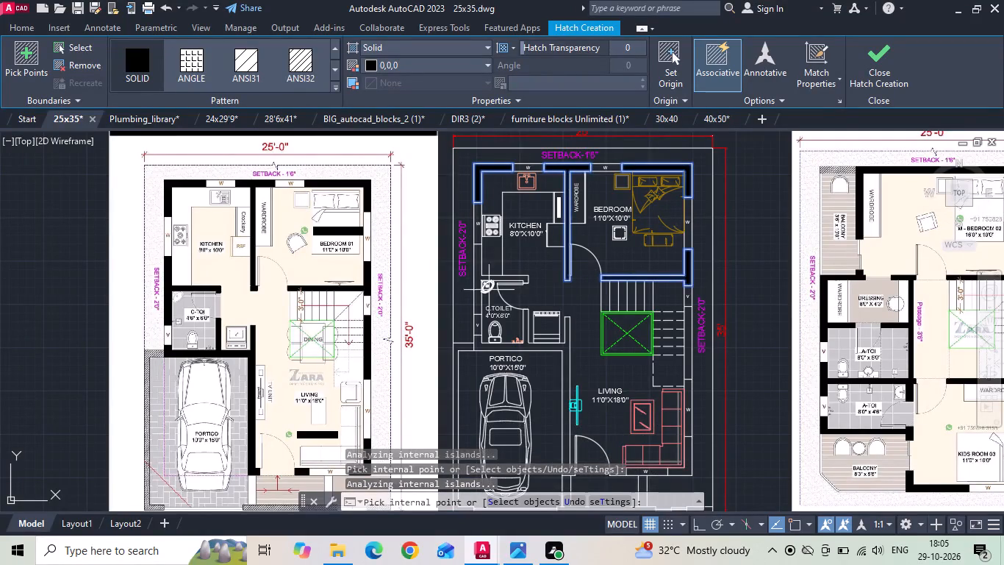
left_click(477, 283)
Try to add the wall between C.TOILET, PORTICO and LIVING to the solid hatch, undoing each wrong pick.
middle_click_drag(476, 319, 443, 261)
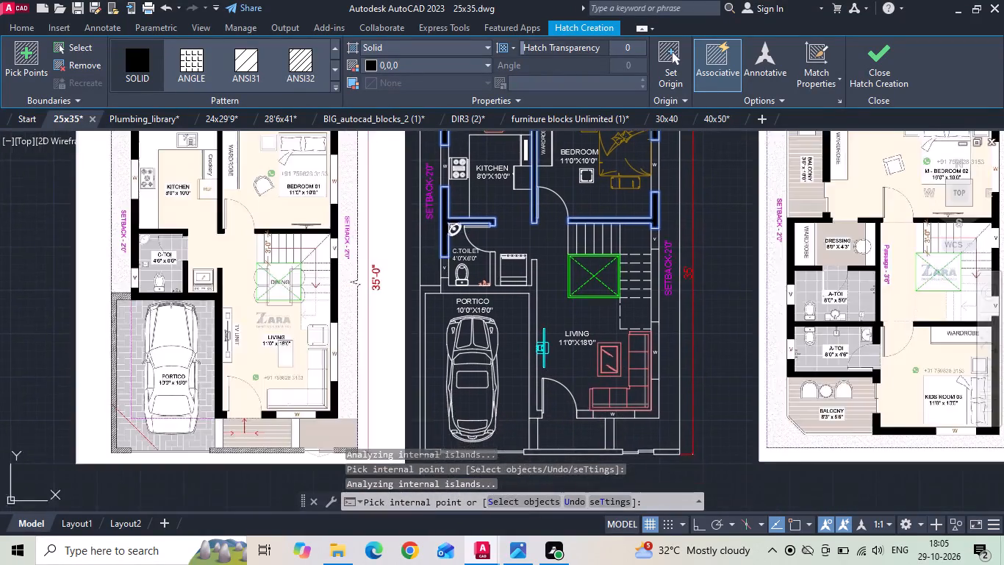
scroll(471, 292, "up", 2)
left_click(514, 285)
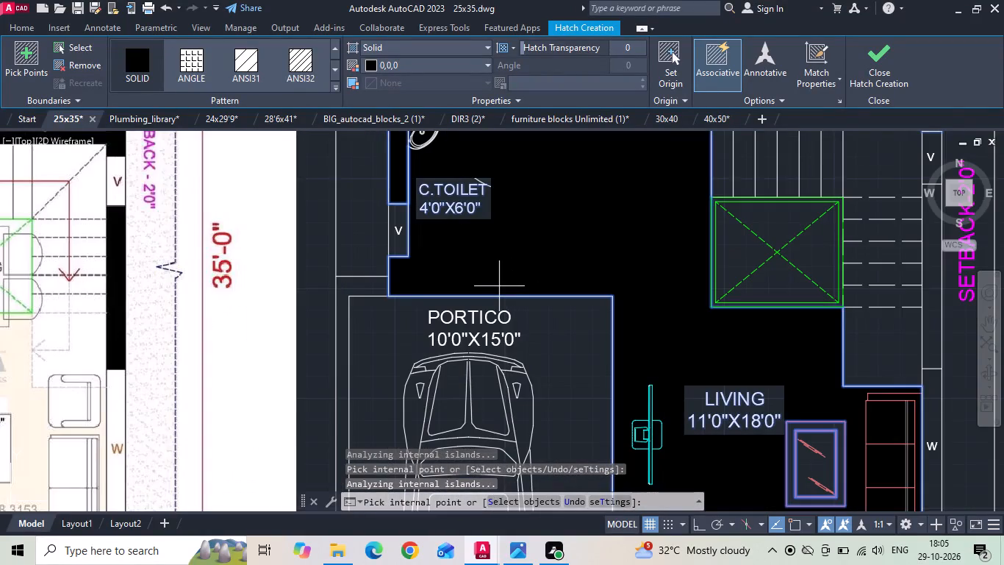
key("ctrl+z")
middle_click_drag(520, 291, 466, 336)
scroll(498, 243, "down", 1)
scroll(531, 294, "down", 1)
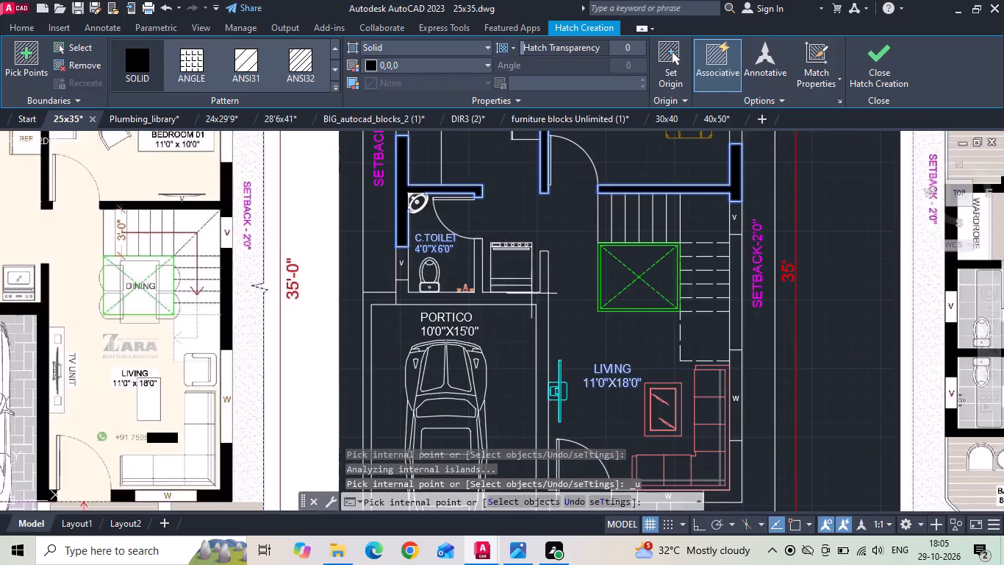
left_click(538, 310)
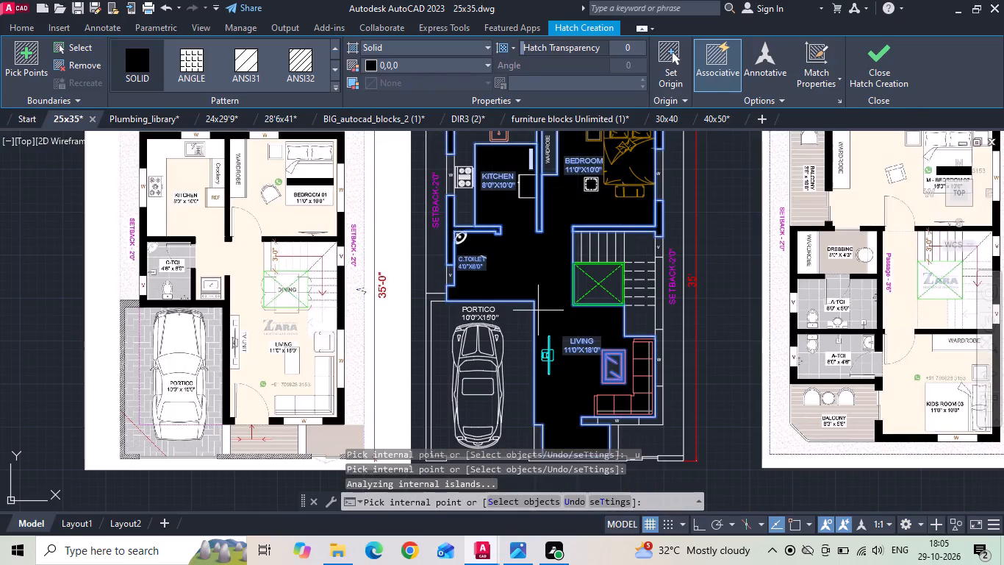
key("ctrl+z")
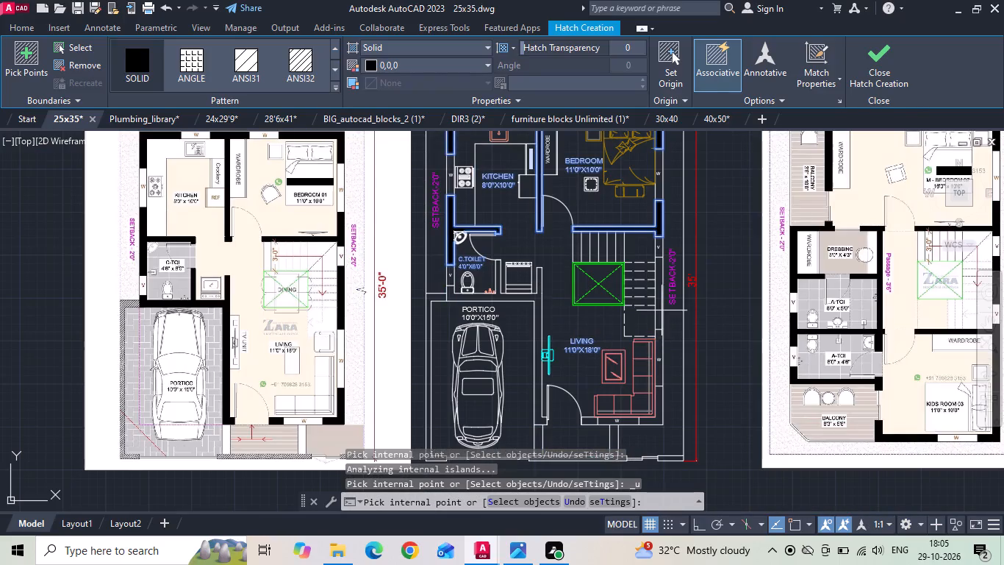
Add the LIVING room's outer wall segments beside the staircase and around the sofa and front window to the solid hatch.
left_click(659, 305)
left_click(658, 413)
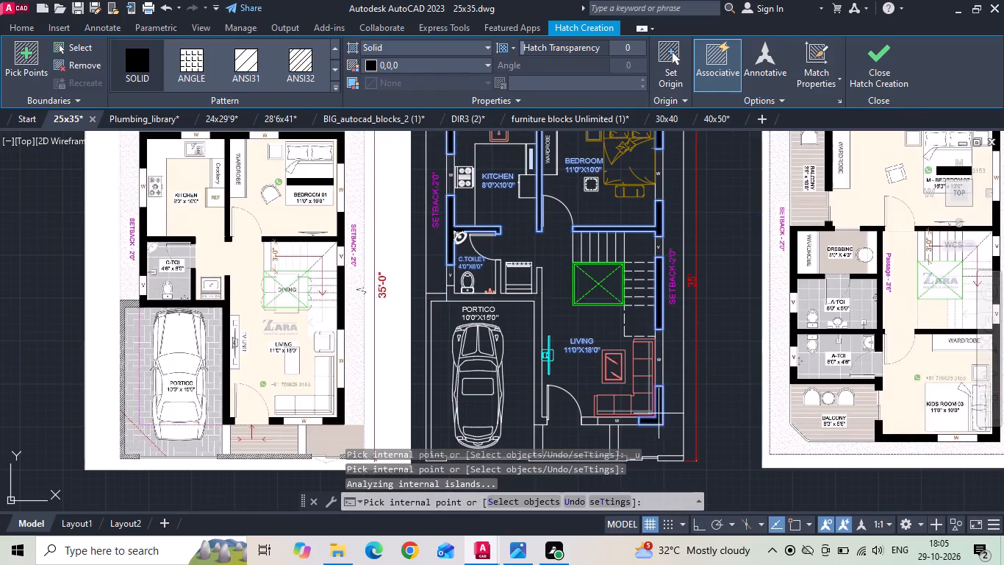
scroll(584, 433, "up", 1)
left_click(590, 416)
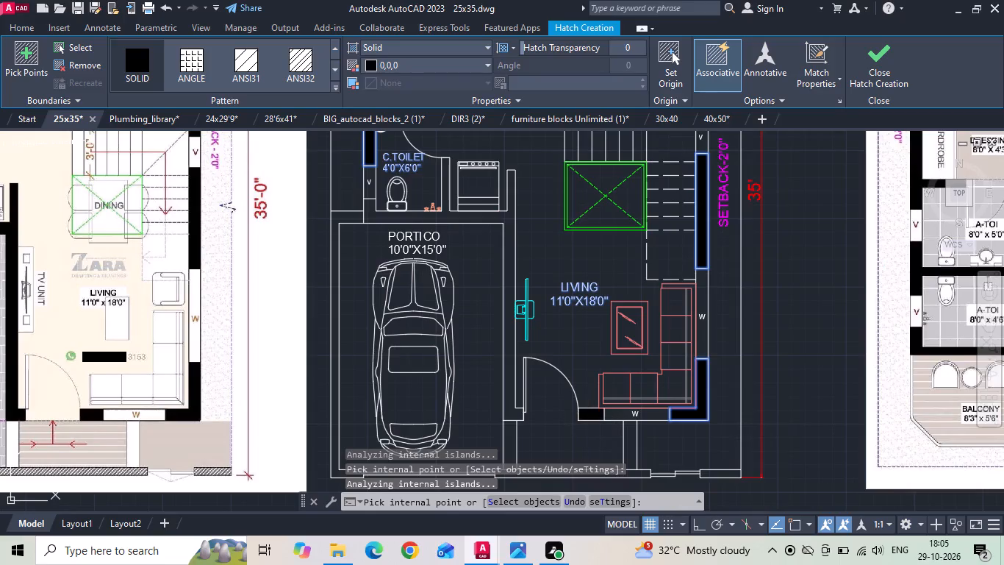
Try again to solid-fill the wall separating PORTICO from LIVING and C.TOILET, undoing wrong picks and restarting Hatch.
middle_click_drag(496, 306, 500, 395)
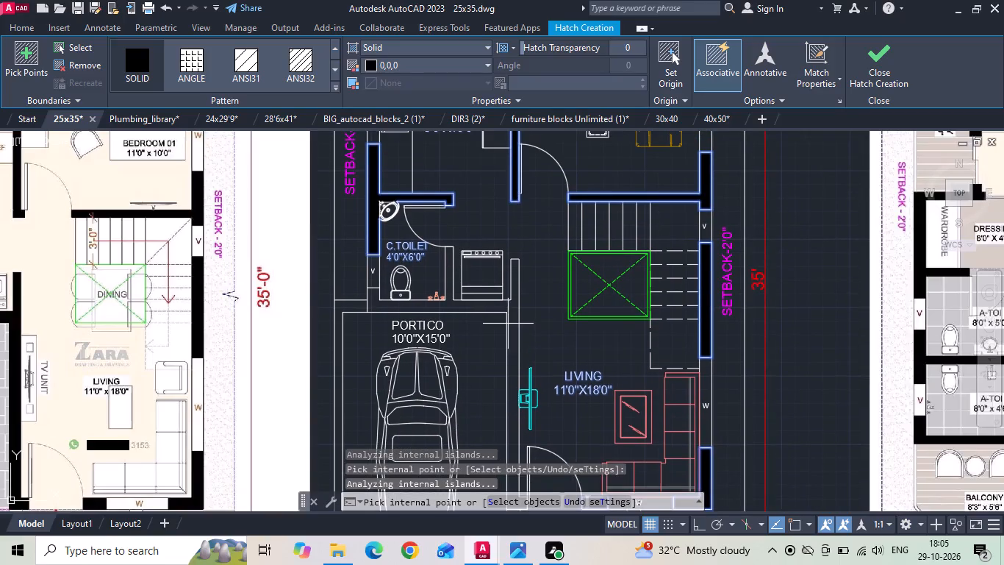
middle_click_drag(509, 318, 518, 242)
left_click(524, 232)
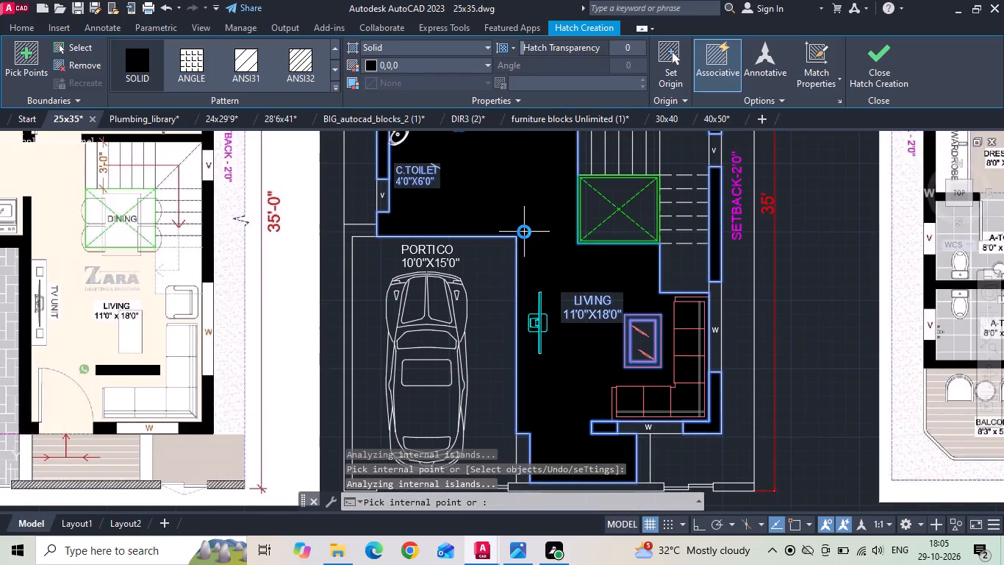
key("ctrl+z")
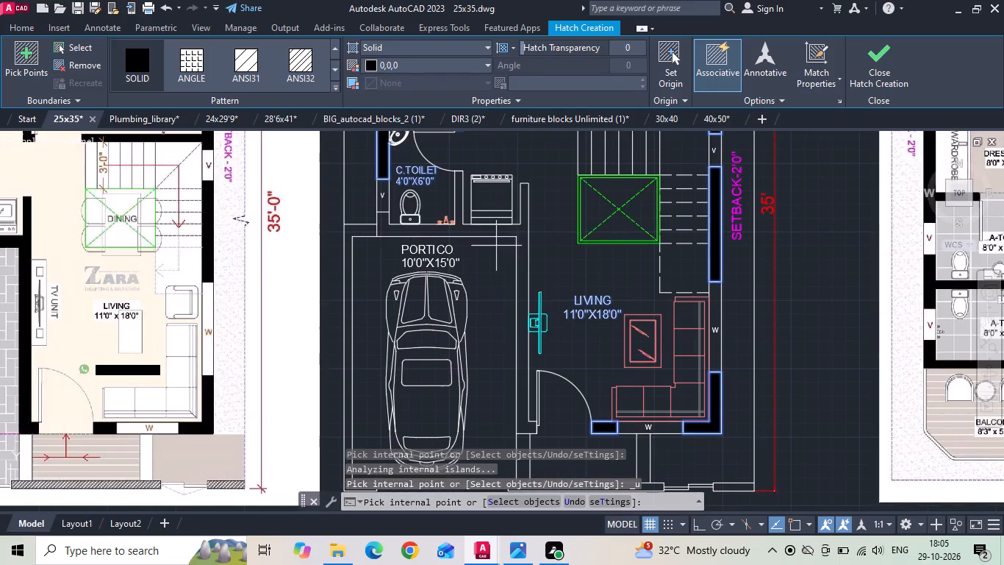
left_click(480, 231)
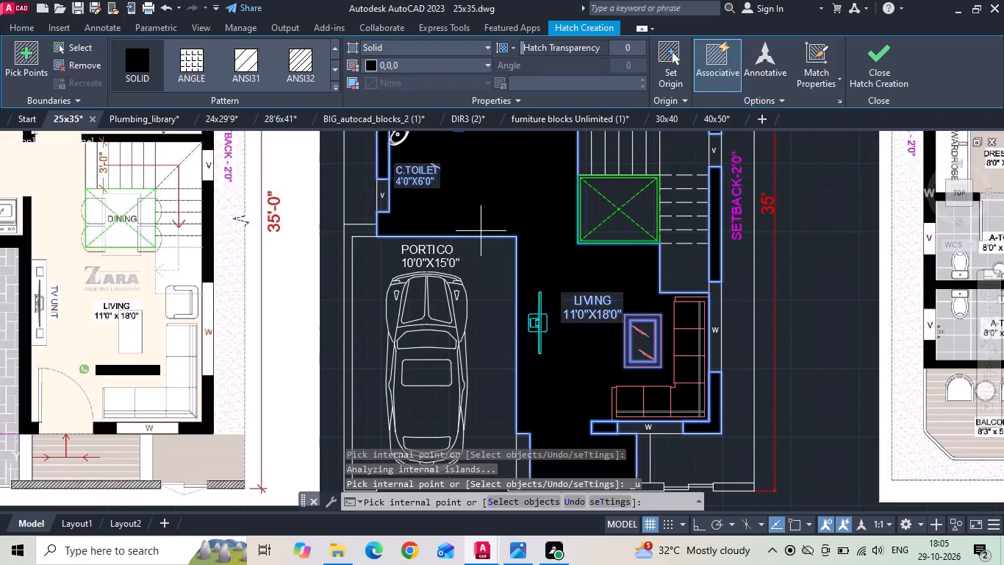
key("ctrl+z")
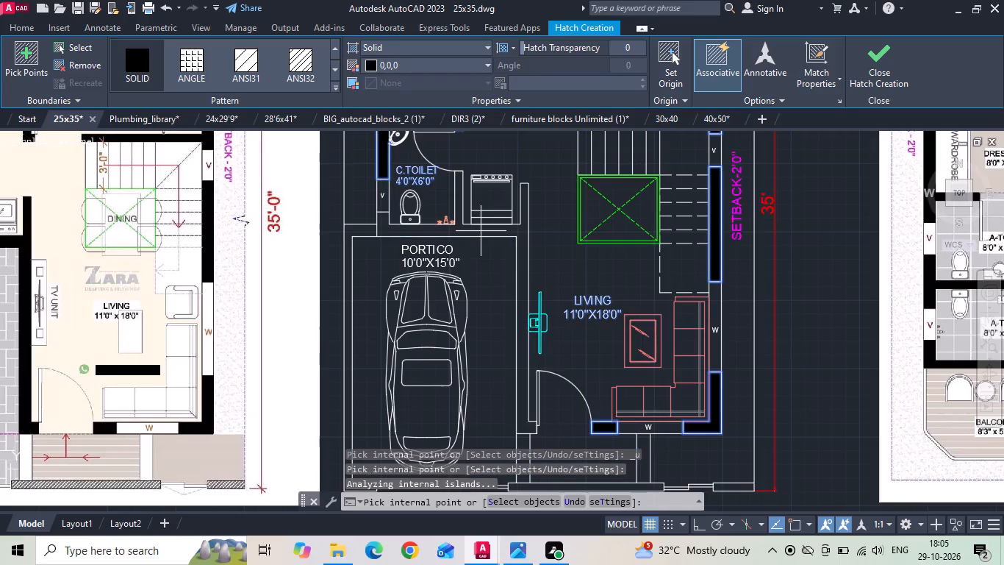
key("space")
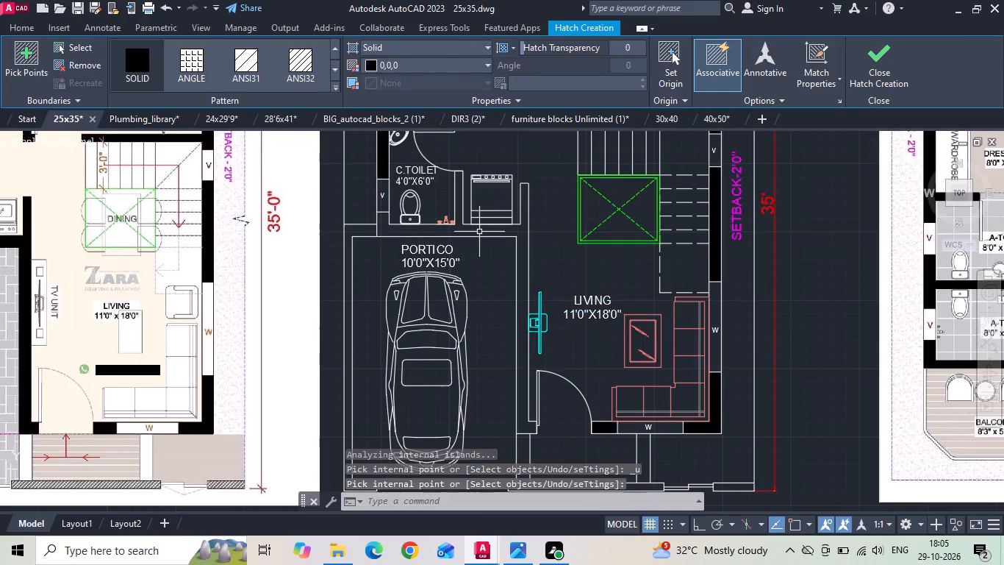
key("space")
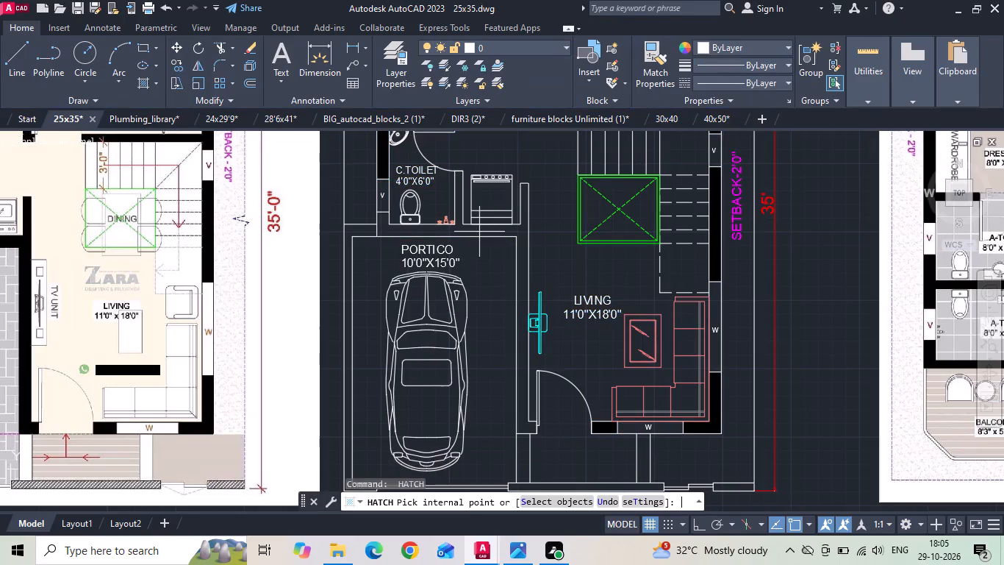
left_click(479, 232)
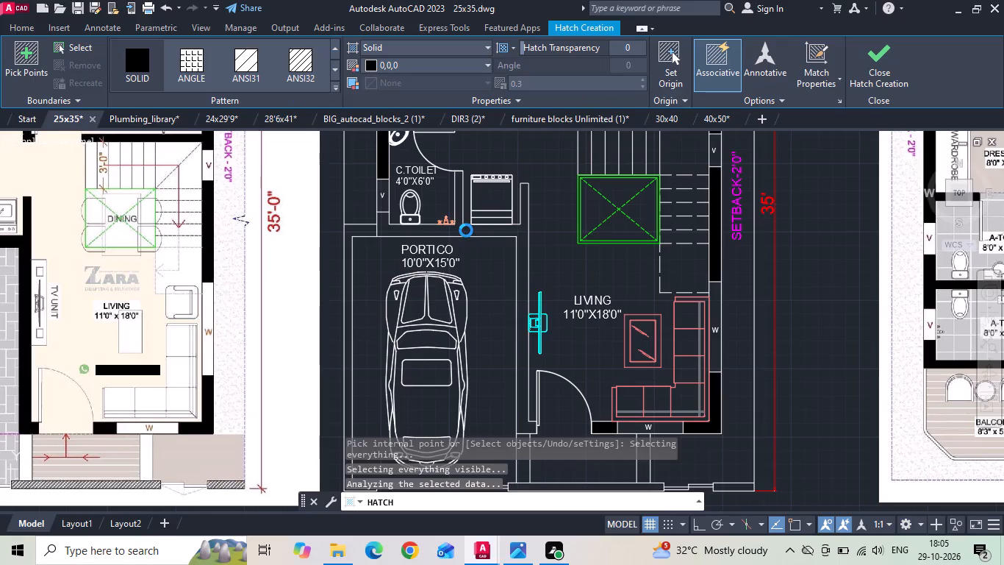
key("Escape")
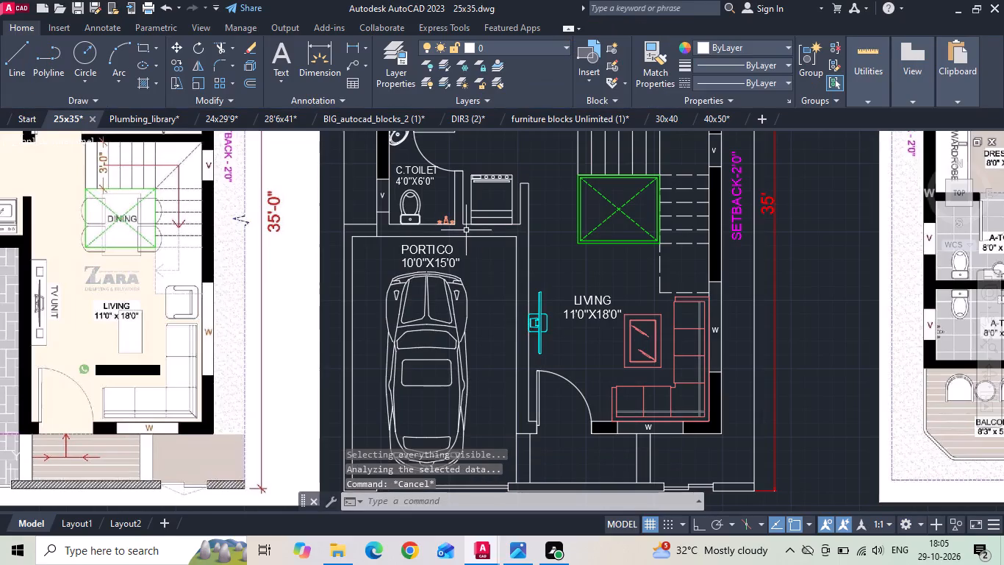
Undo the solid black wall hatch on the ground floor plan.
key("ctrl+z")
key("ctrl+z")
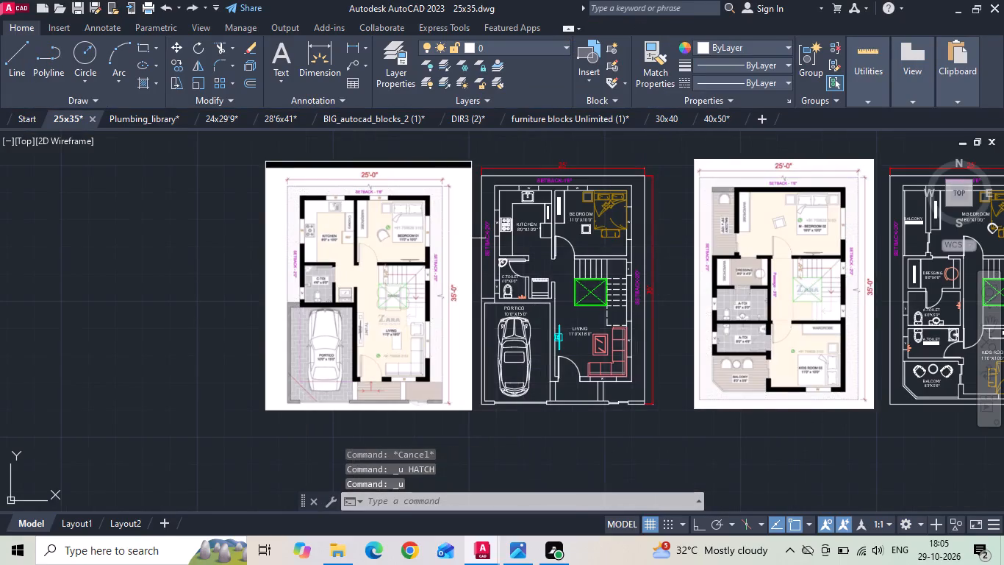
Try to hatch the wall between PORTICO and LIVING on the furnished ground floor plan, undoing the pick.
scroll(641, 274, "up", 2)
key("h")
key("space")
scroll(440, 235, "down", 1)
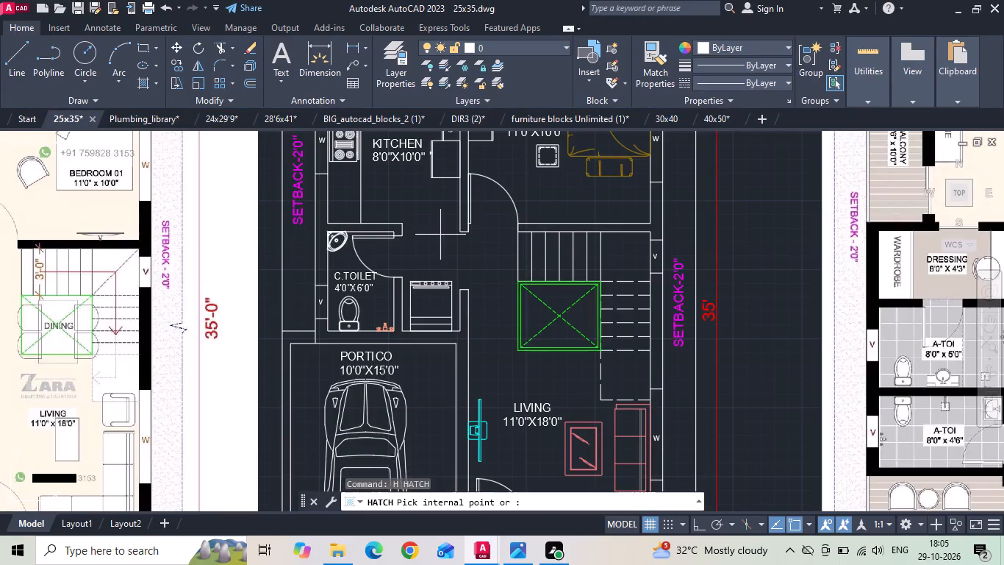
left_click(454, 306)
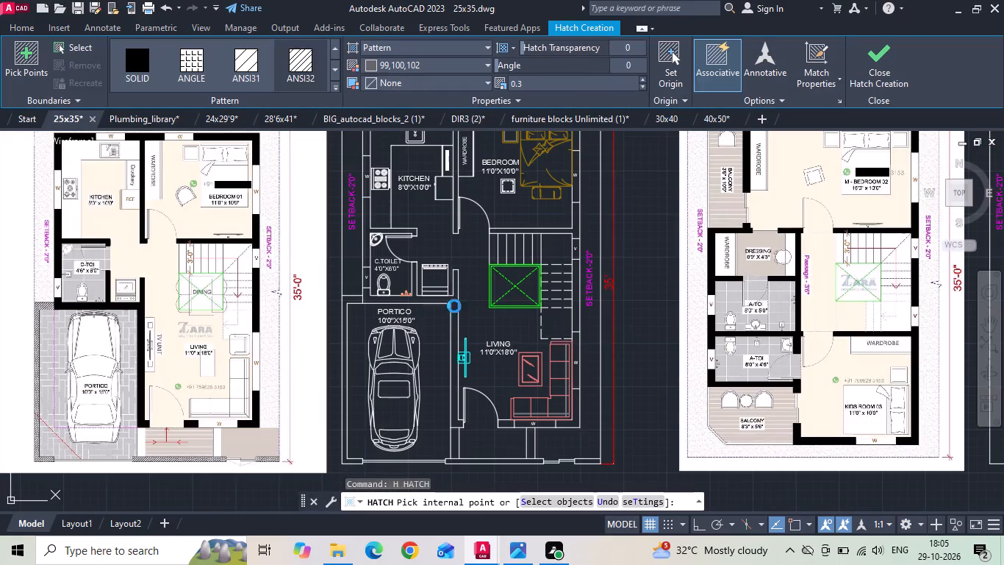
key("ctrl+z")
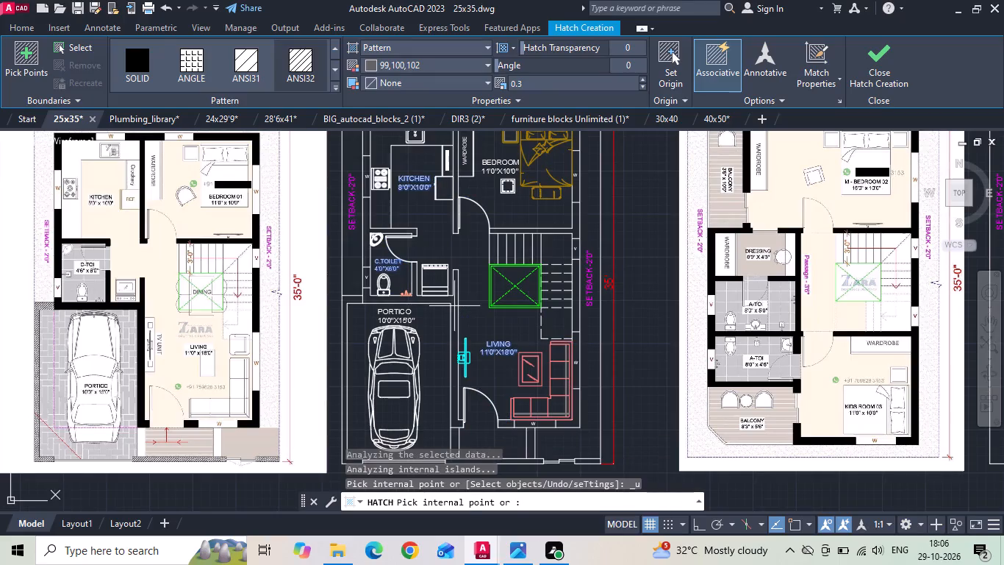
Set the hatch to the Solid pattern with black colour 0,0,0.
left_click(138, 74)
scroll(403, 299, "up", 1)
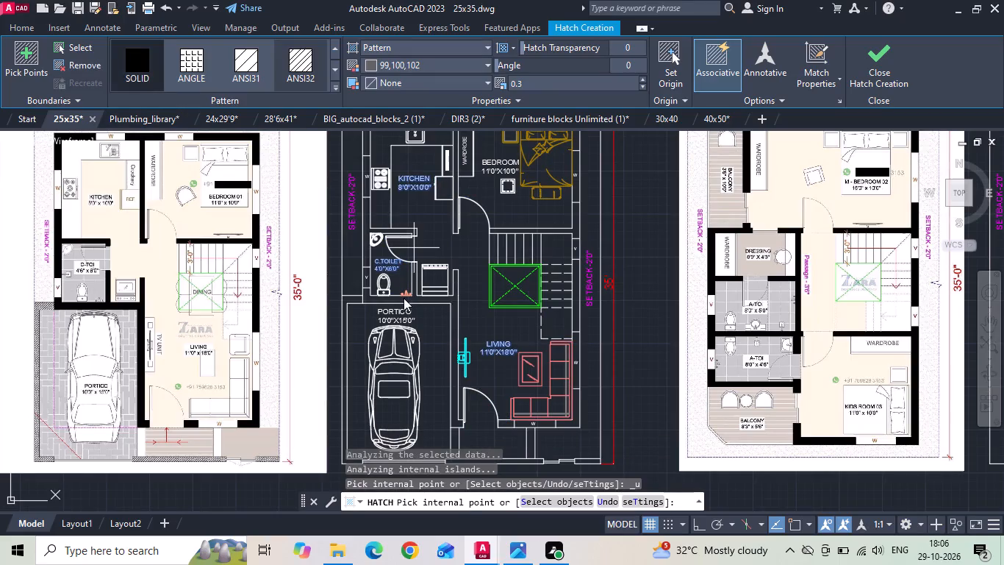
middle_click_drag(402, 295, 401, 241)
scroll(531, 217, "down", 1)
scroll(468, 326, "up", 1)
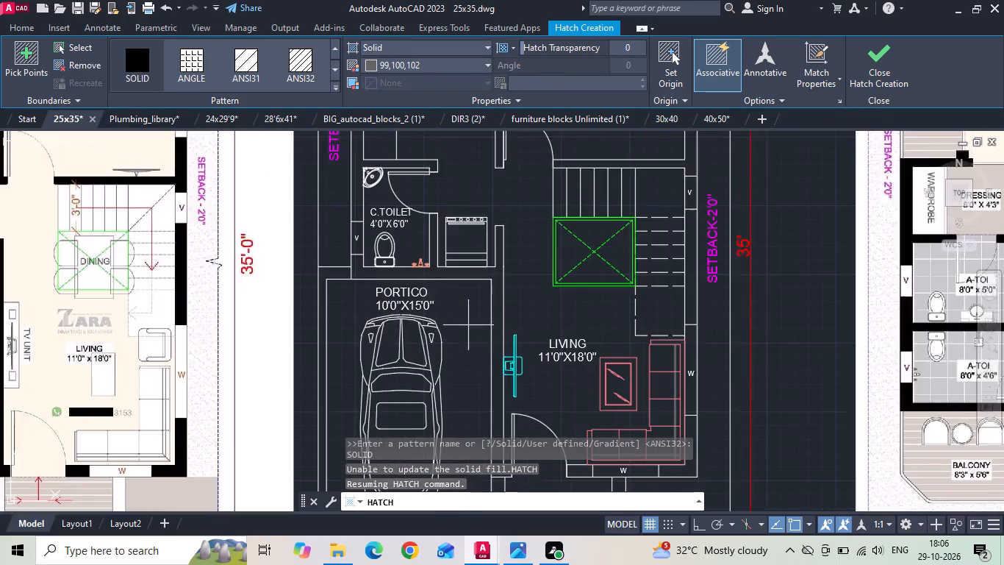
left_click(116, 72)
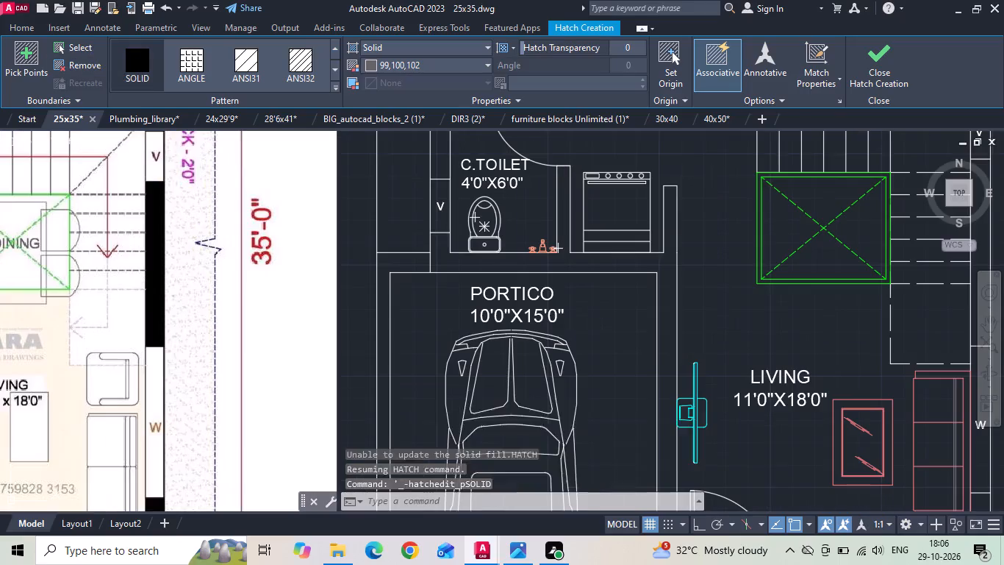
scroll(404, 216, "down", 1)
middle_click_drag(566, 244, 563, 228)
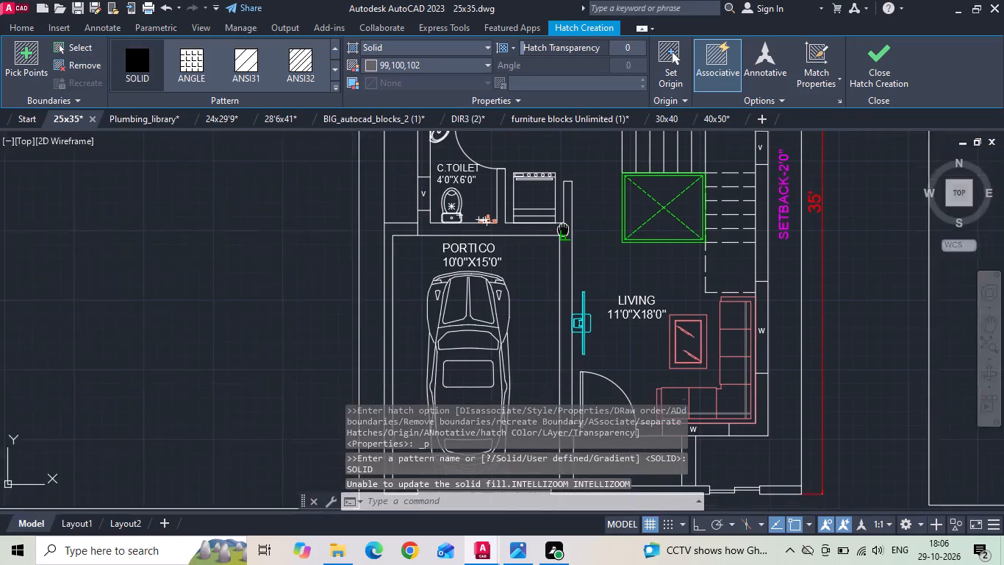
middle_click_drag(563, 228, 563, 227)
scroll(565, 235, "down", 1)
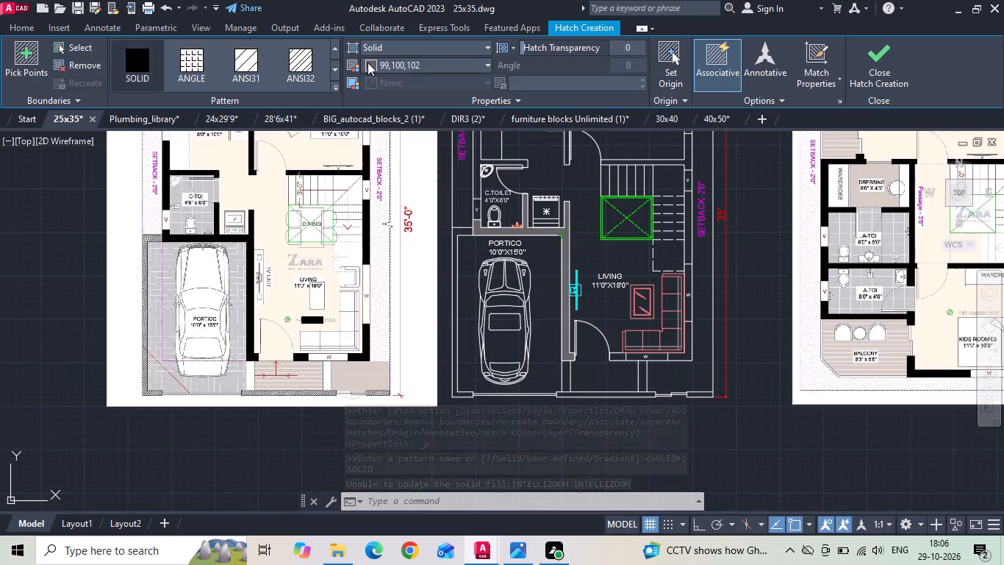
left_click(367, 63)
left_click(368, 115)
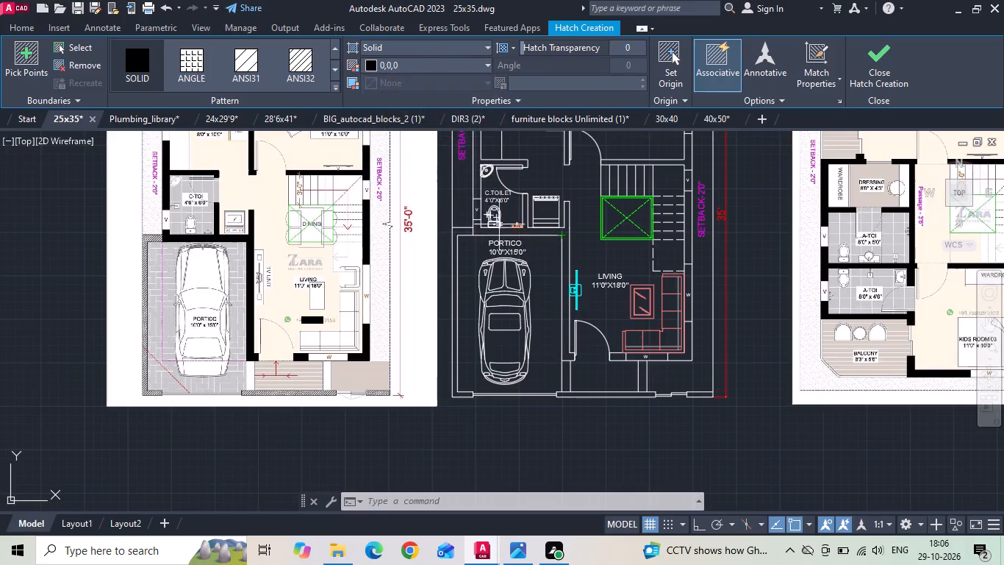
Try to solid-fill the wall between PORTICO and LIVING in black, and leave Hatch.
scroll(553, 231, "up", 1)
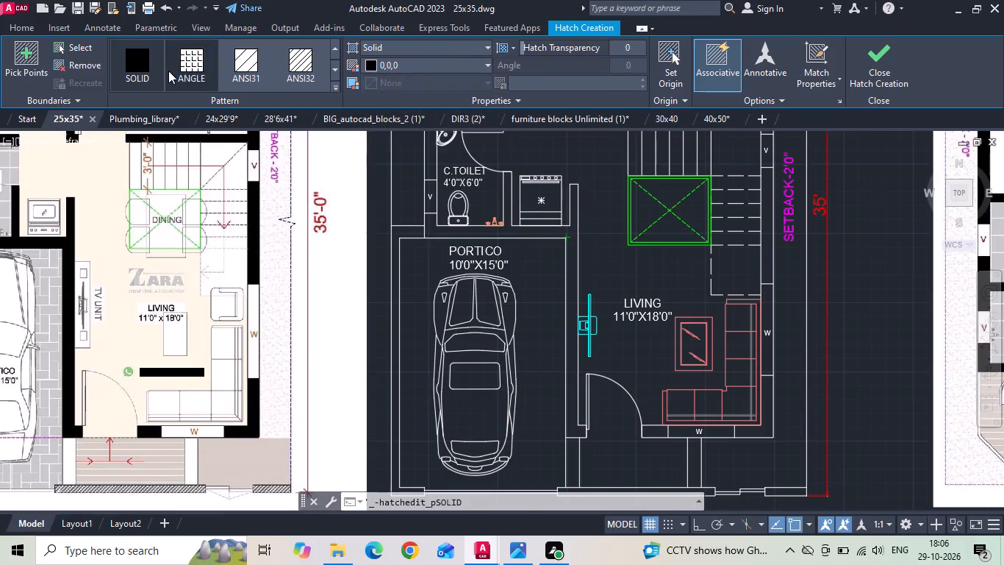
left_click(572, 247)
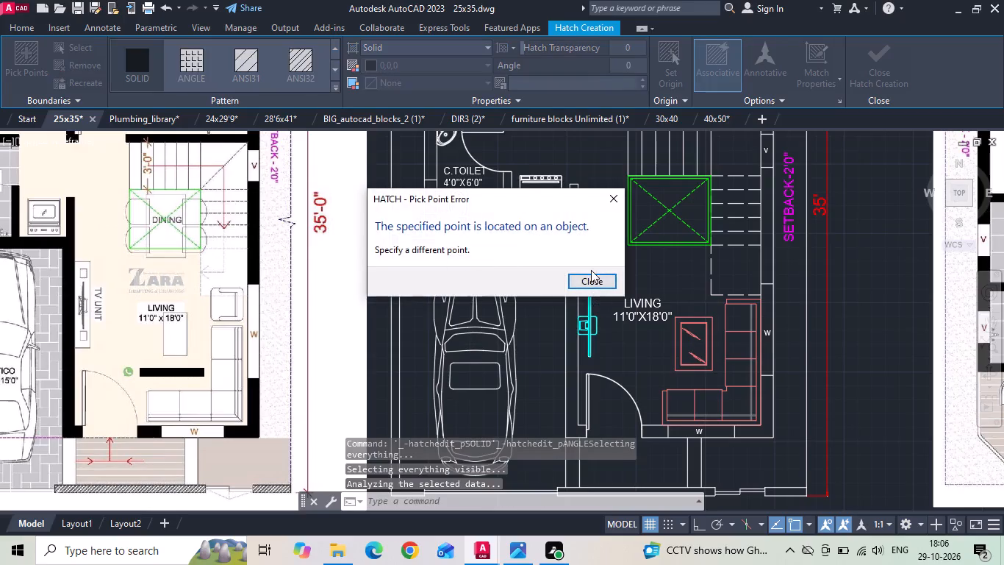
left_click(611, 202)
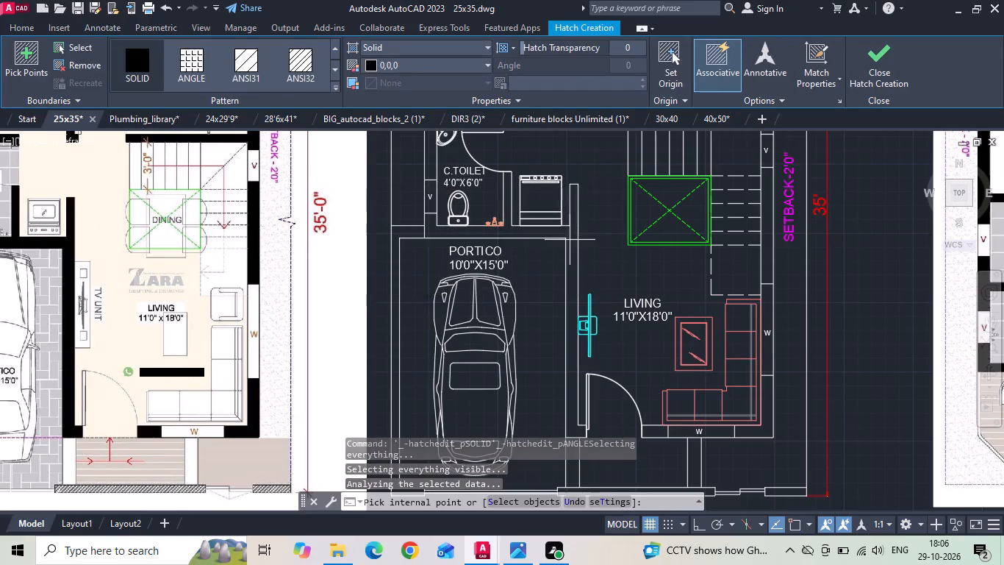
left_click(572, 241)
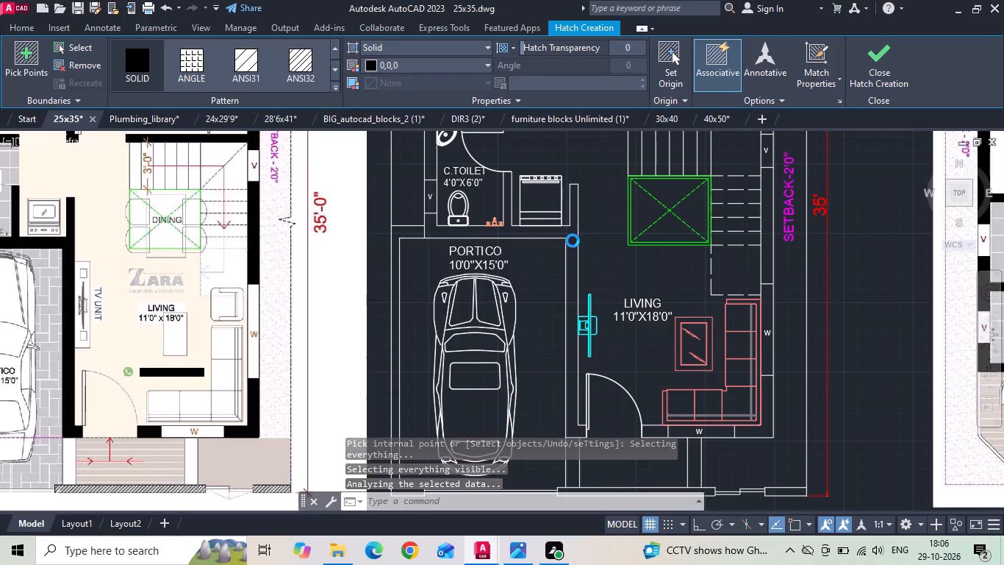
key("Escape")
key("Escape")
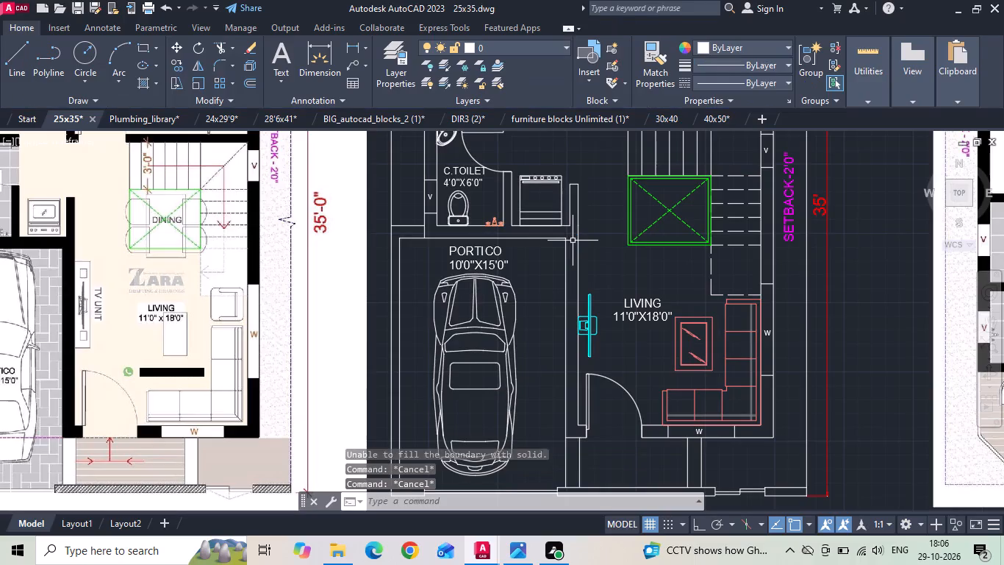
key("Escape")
Save the 25x35 drawing.
key("ctrl+s")
key("ctrl+s")
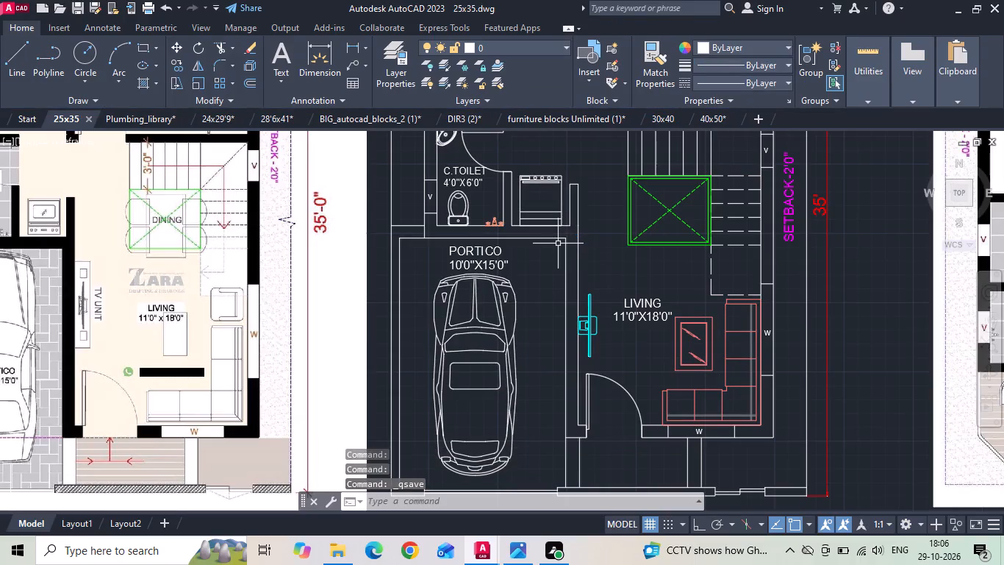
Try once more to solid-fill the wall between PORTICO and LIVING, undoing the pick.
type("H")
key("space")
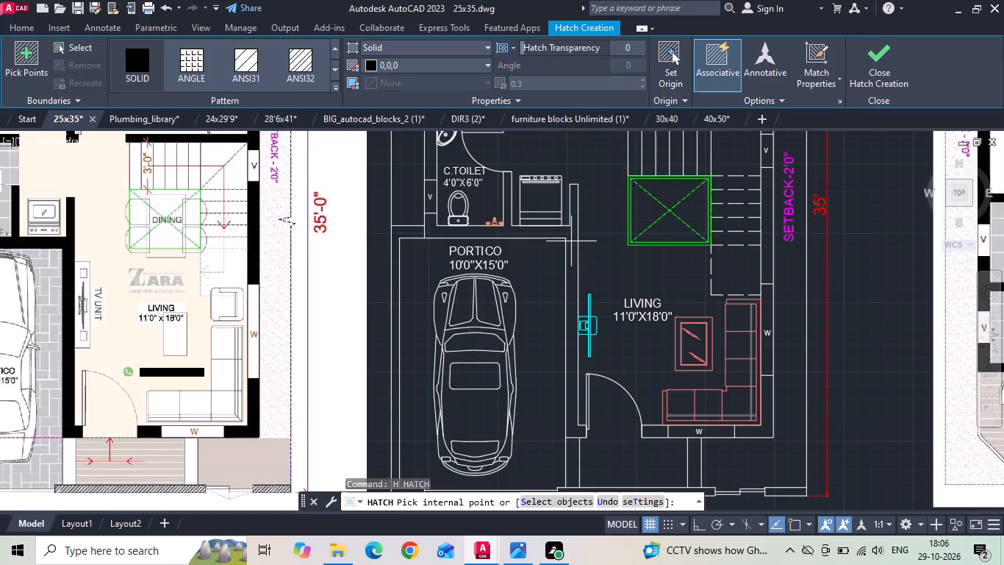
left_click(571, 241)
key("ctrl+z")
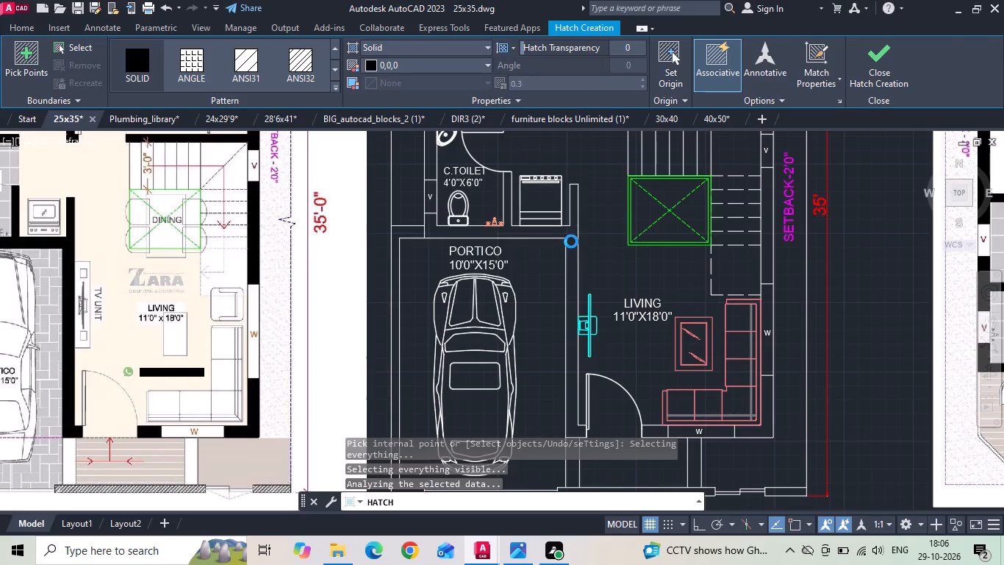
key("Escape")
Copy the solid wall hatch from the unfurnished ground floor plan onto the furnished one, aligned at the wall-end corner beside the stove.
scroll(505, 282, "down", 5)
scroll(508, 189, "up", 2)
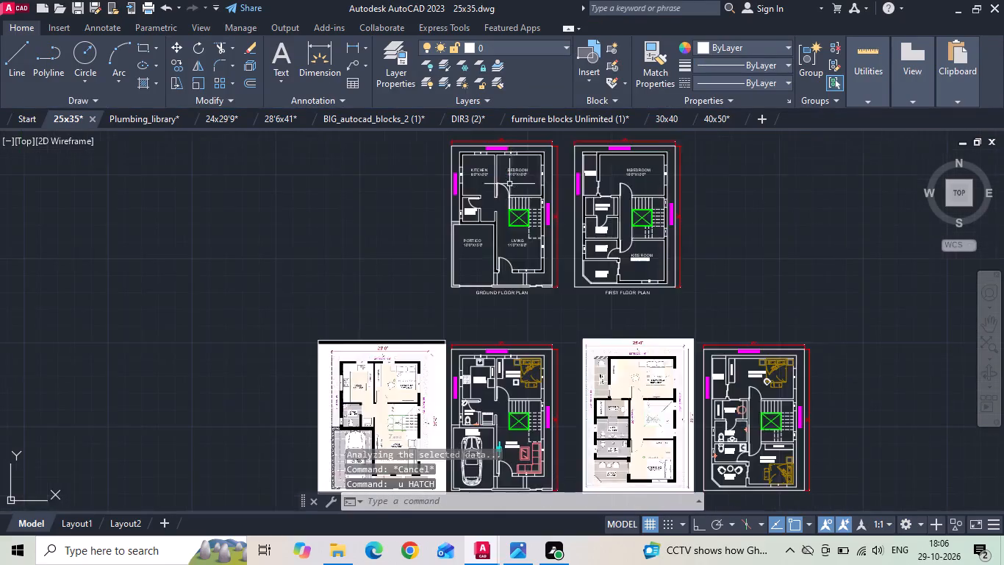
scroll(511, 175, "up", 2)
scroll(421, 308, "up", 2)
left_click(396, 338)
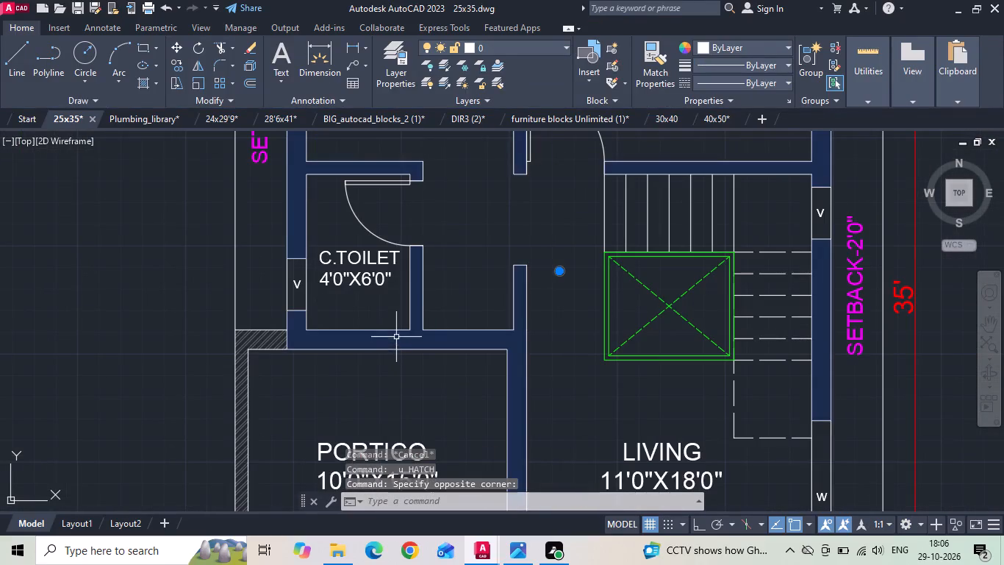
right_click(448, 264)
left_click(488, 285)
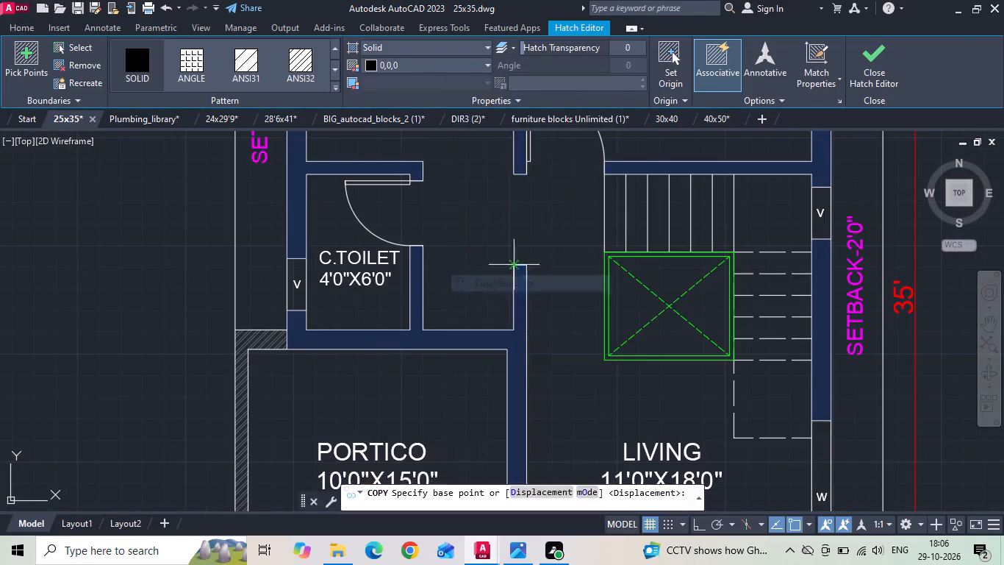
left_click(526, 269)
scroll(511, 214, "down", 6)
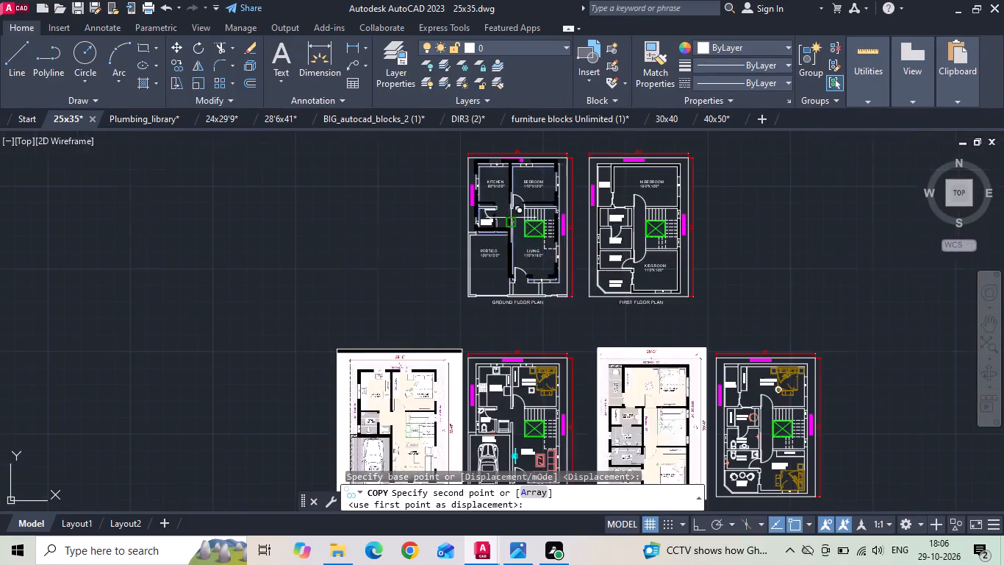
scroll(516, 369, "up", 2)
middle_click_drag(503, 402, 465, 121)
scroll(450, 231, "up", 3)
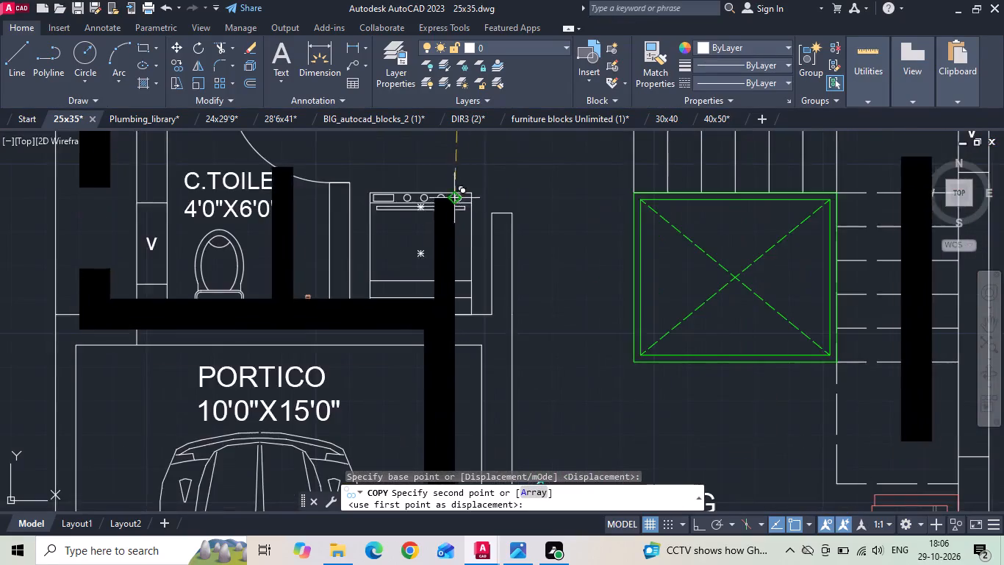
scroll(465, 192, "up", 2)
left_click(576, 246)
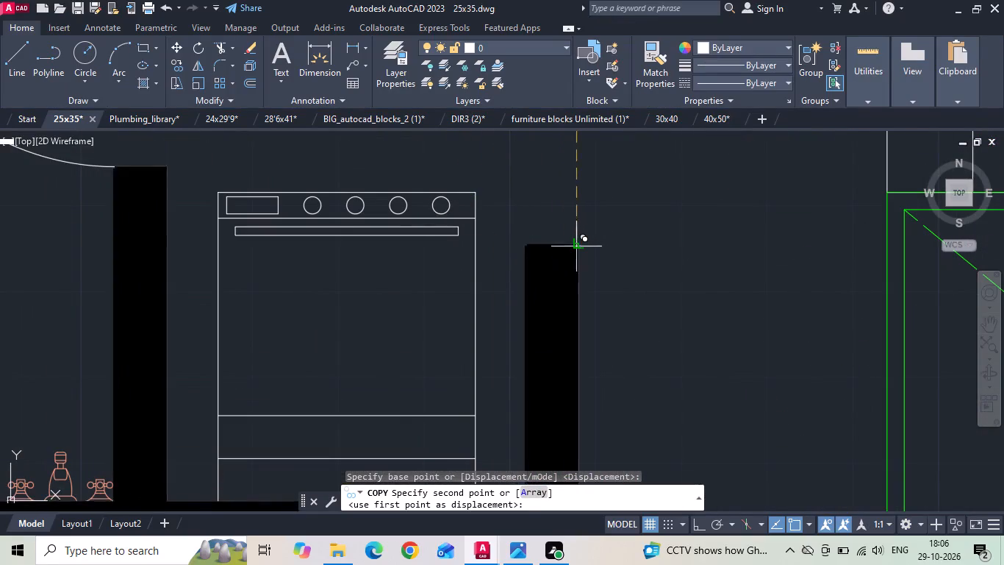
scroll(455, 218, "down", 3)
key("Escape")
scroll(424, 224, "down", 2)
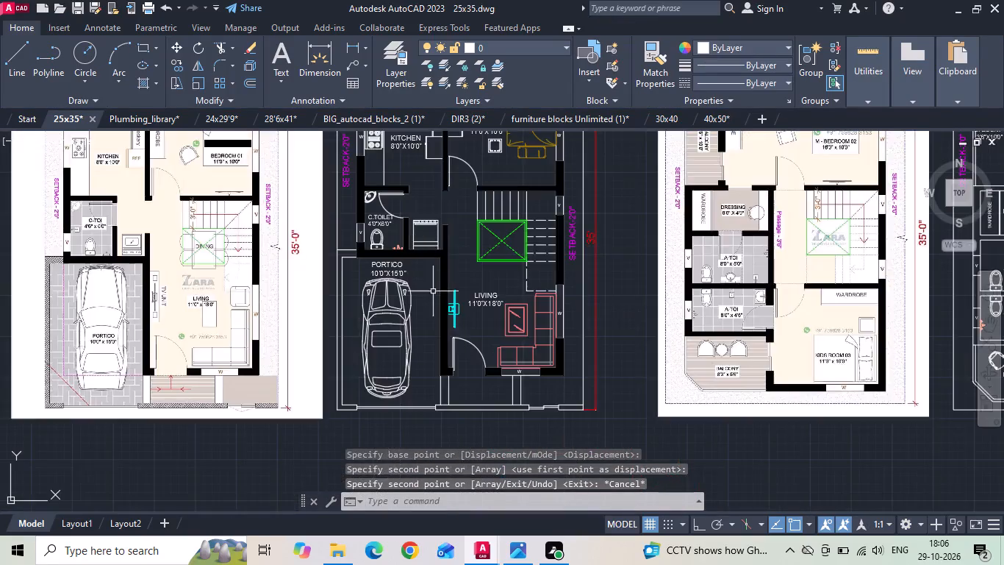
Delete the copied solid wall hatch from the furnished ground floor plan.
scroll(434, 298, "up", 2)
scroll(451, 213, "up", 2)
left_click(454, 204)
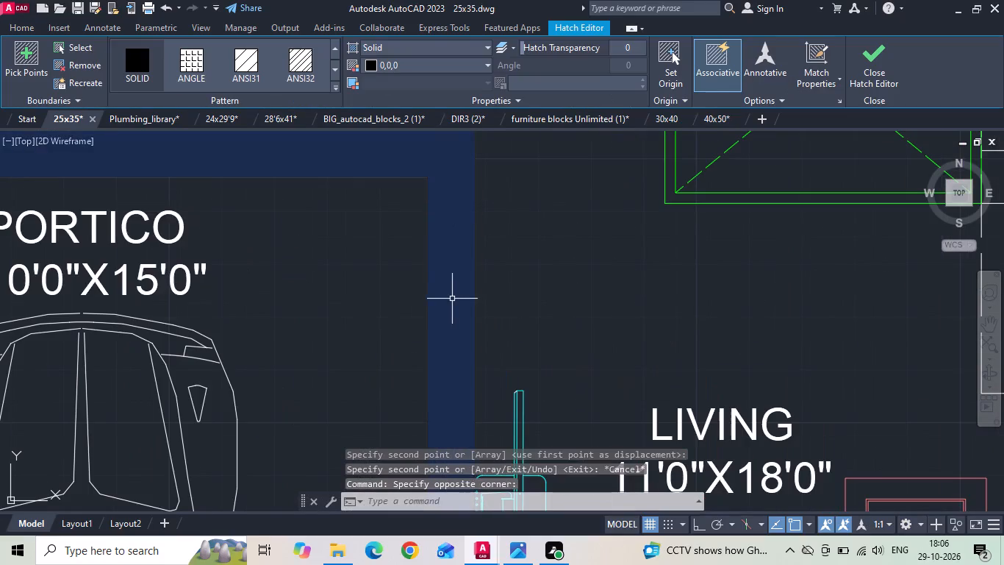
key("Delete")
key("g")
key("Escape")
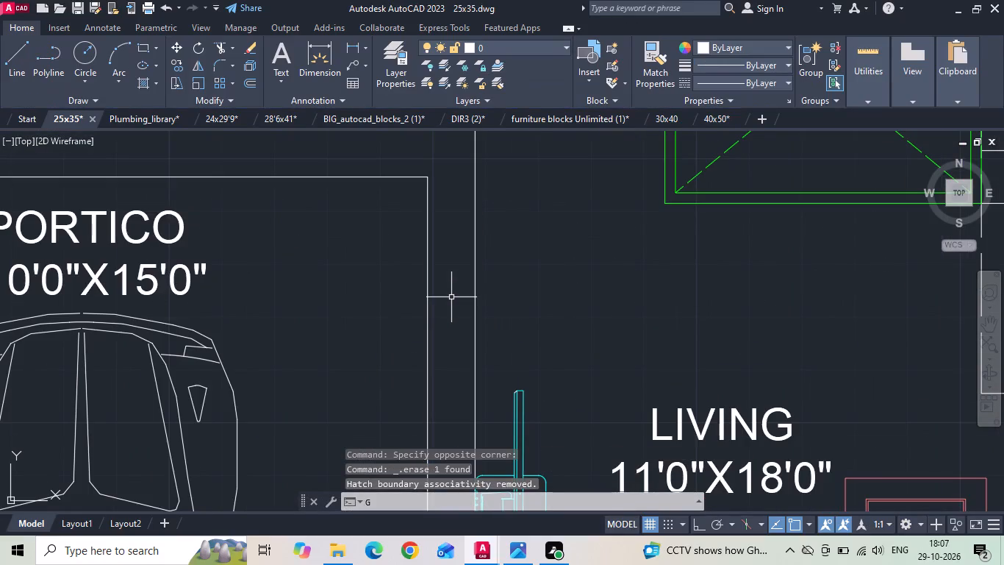
Hatch the wall separating PORTICO from LIVING and C.TOILET and LIVING's front and staircase-side wall segments in solid black.
type("H")
key("space")
scroll(473, 207, "down", 3)
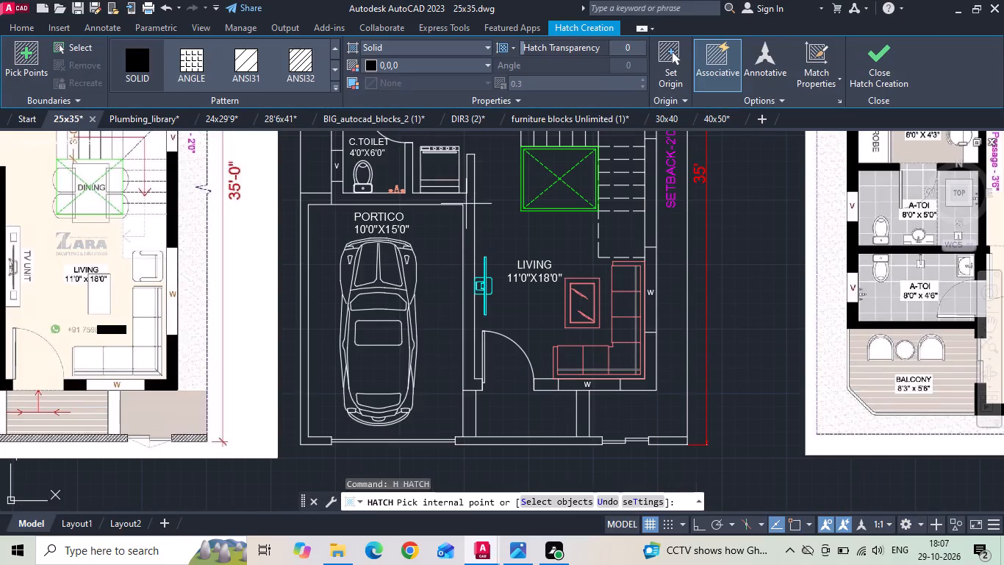
left_click(467, 224)
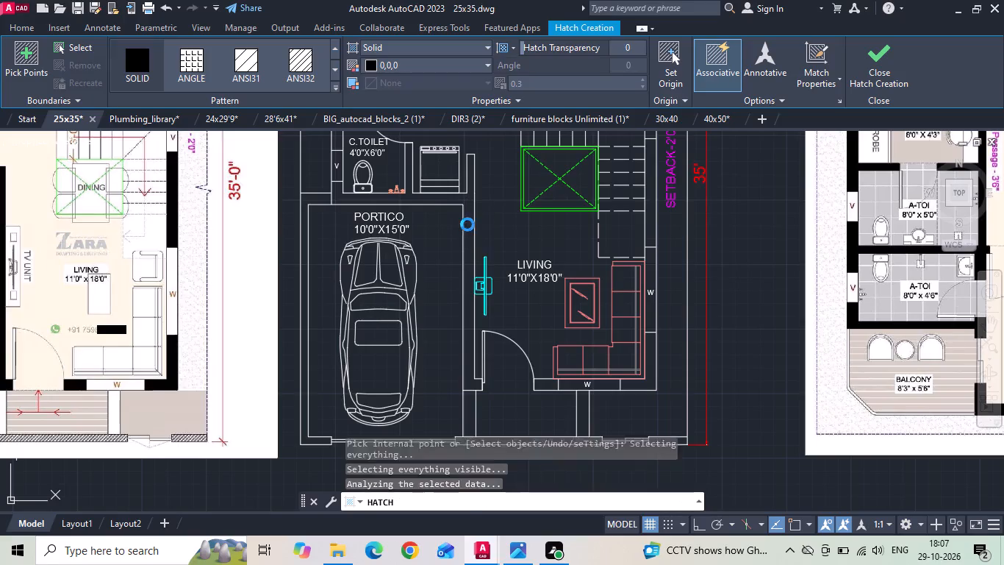
left_click(547, 386)
left_click(644, 385)
middle_click_drag(638, 314, 641, 436)
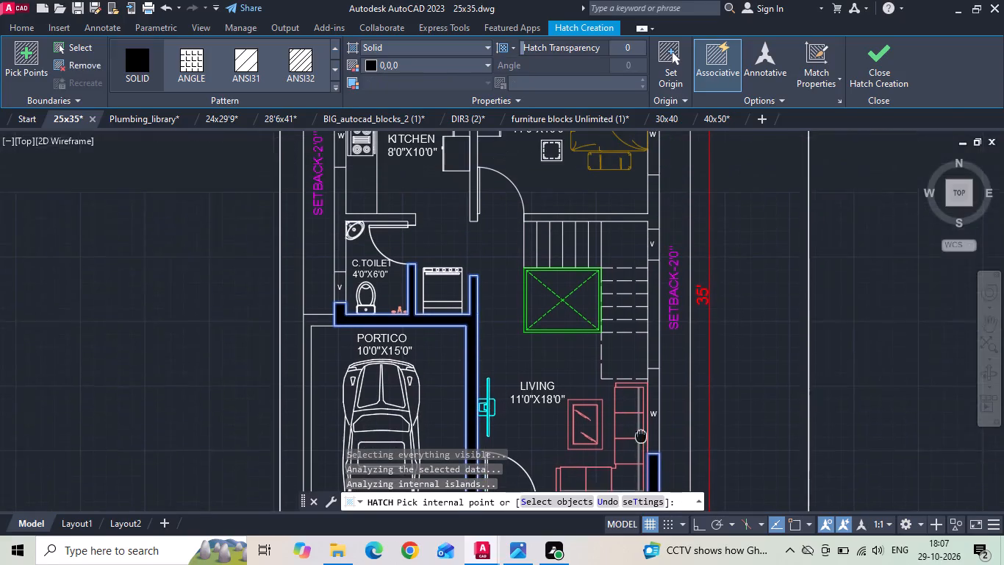
left_click(655, 318)
Hatch the remaining ground floor walls around BEDROOM, KITCHEN and C.TOILET in solid black, including the staircase and KITCHEN–BEDROOM partitions.
middle_click_drag(645, 272, 643, 380)
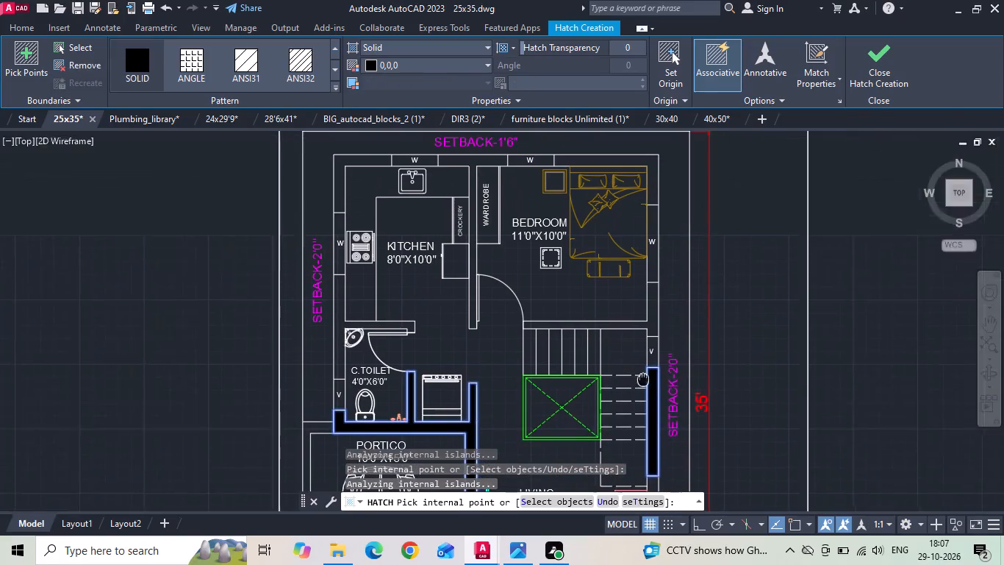
left_click(656, 309)
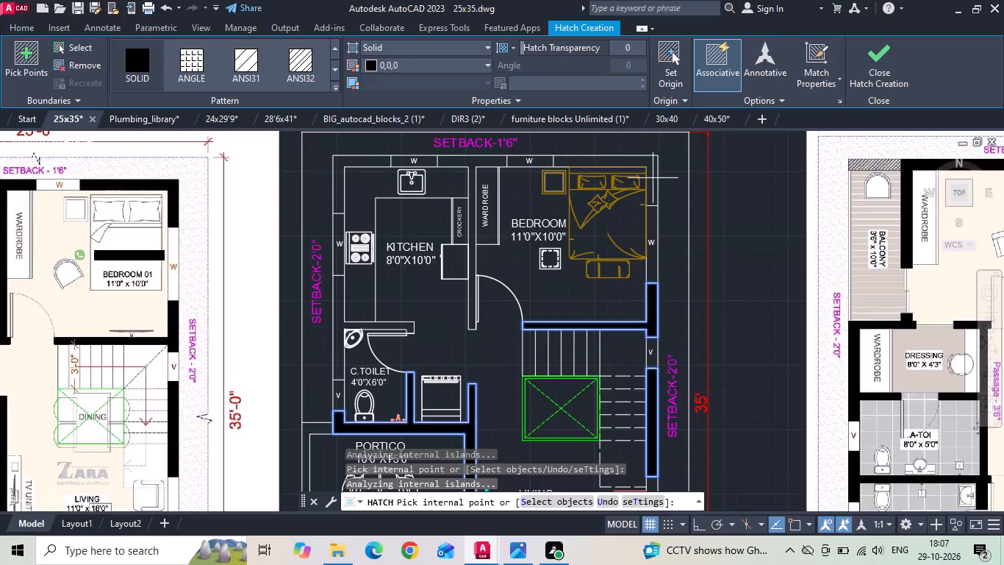
left_click(653, 176)
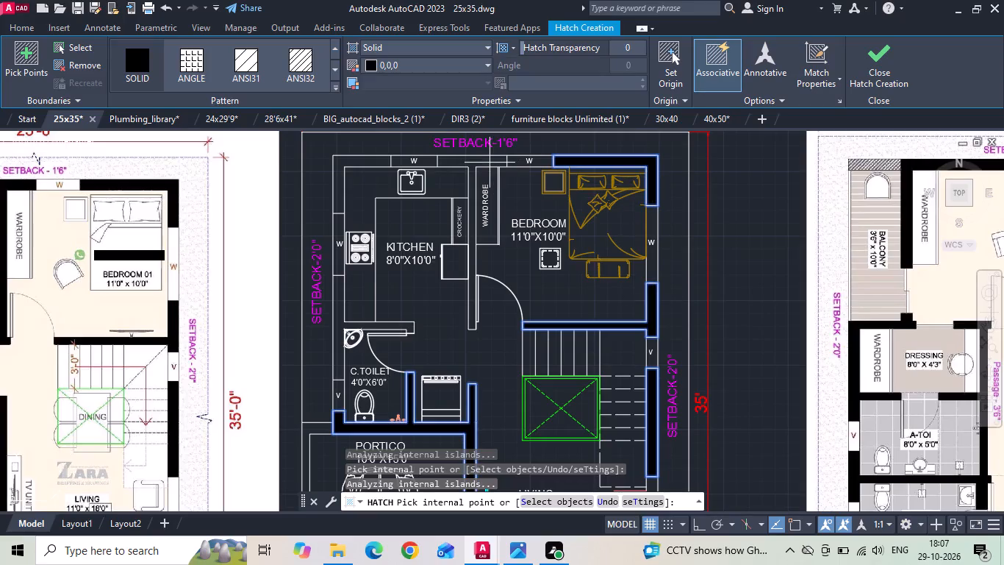
left_click(487, 163)
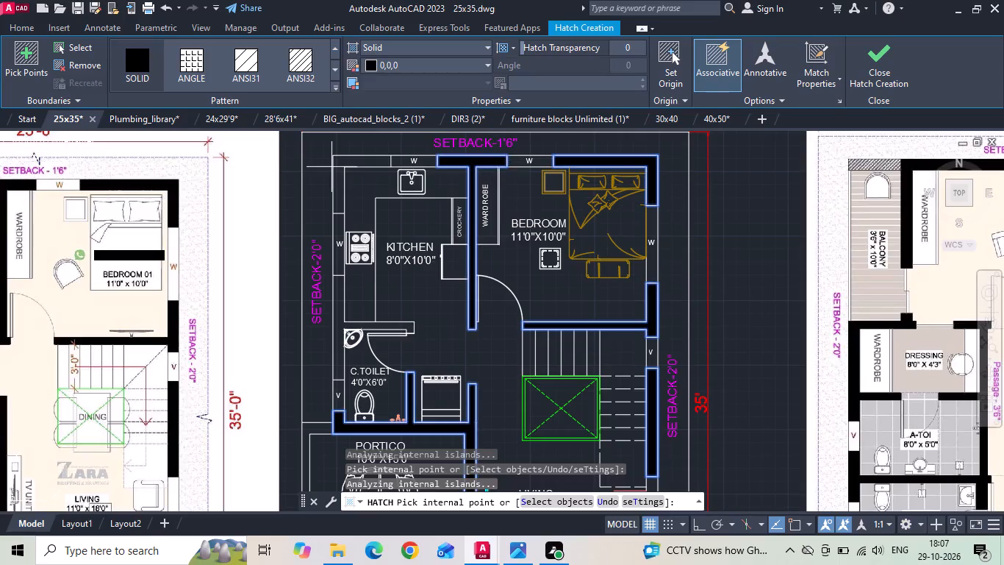
left_click(334, 165)
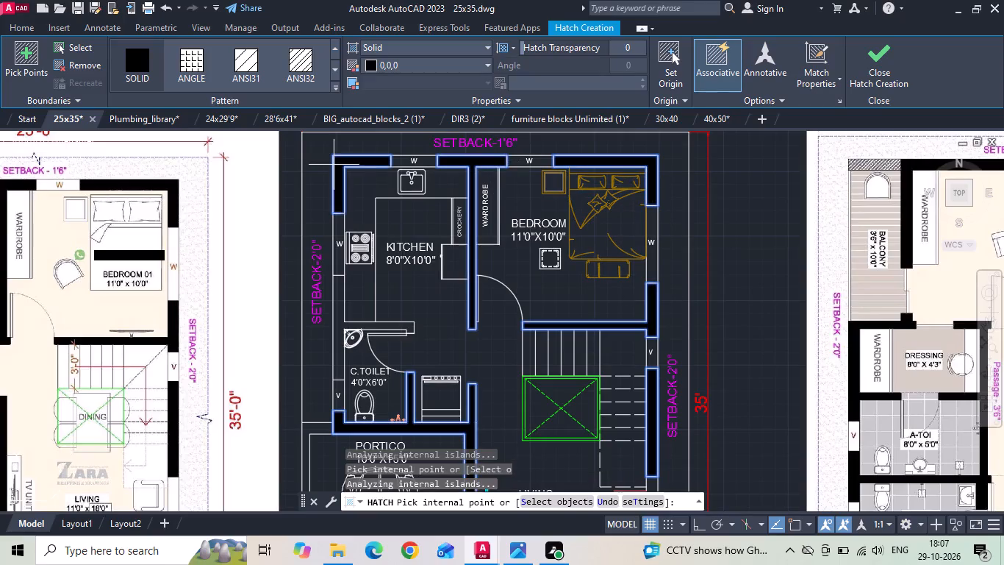
left_click(337, 296)
middle_click_drag(341, 302, 355, 232)
scroll(395, 234, "down", 1)
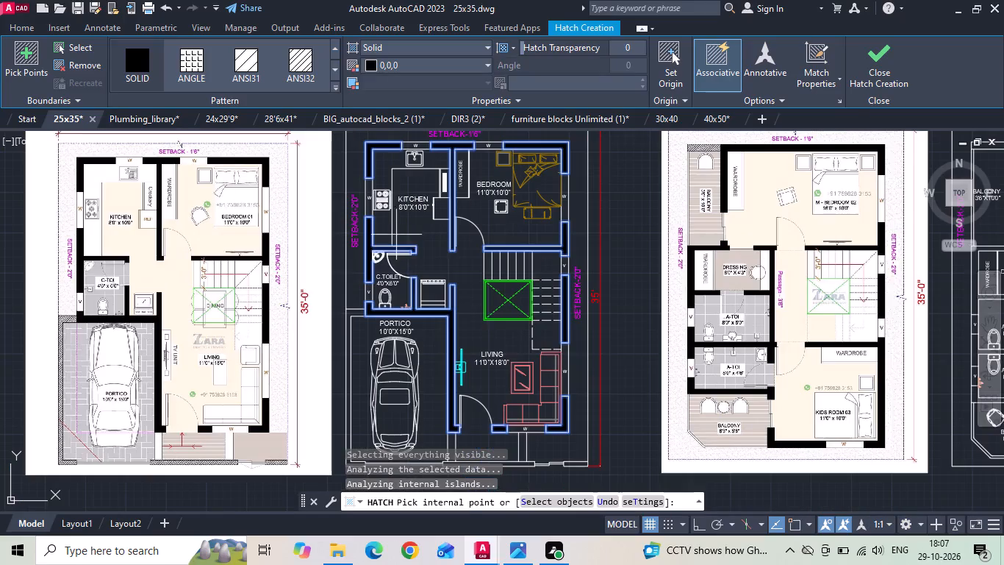
key("space")
Hatch the first floor walls around M.BEDROOM, DRESSING and the upper A.TOILET in solid black, including the M.BEDROOM–staircase wall.
key("space")
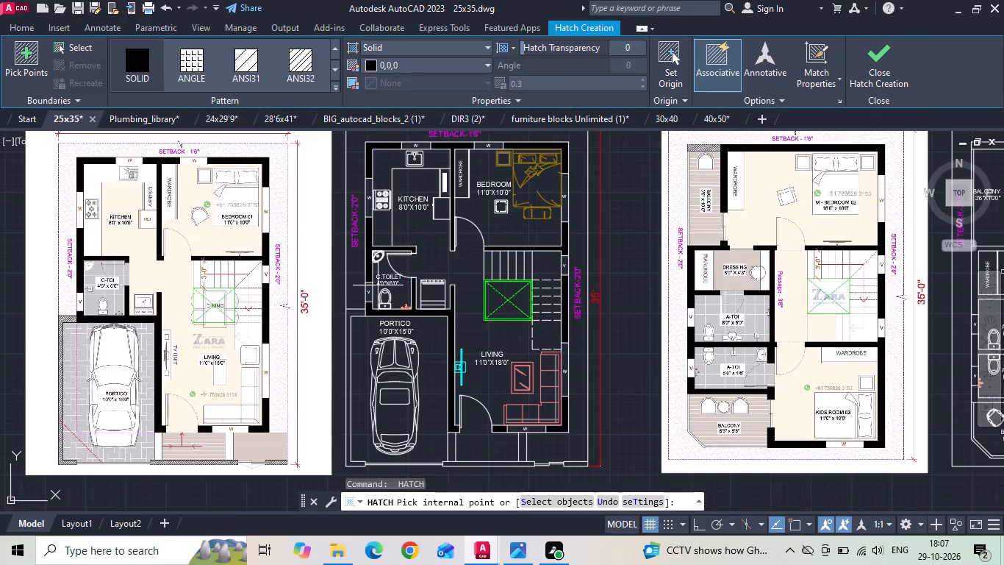
scroll(347, 288, "down", 1)
middle_click_drag(800, 217, 437, 209)
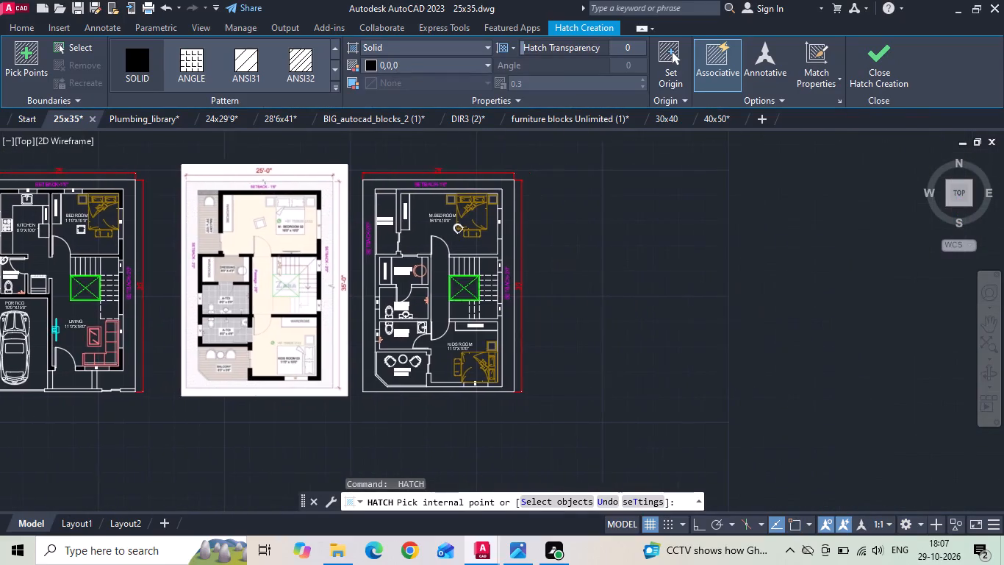
scroll(465, 191, "up", 1)
left_click(484, 191)
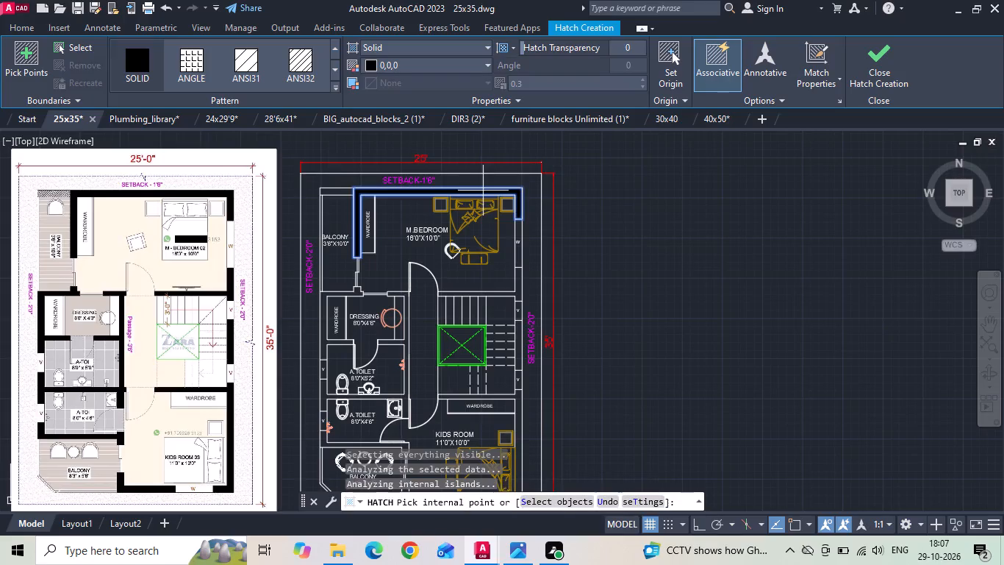
left_click(518, 283)
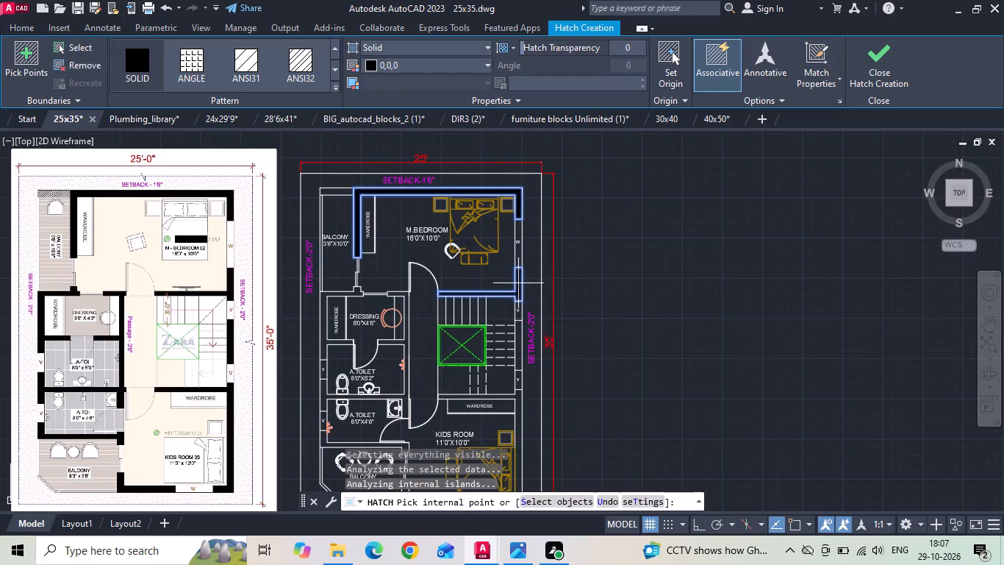
scroll(396, 294, "up", 2)
middle_click_drag(415, 288, 436, 216)
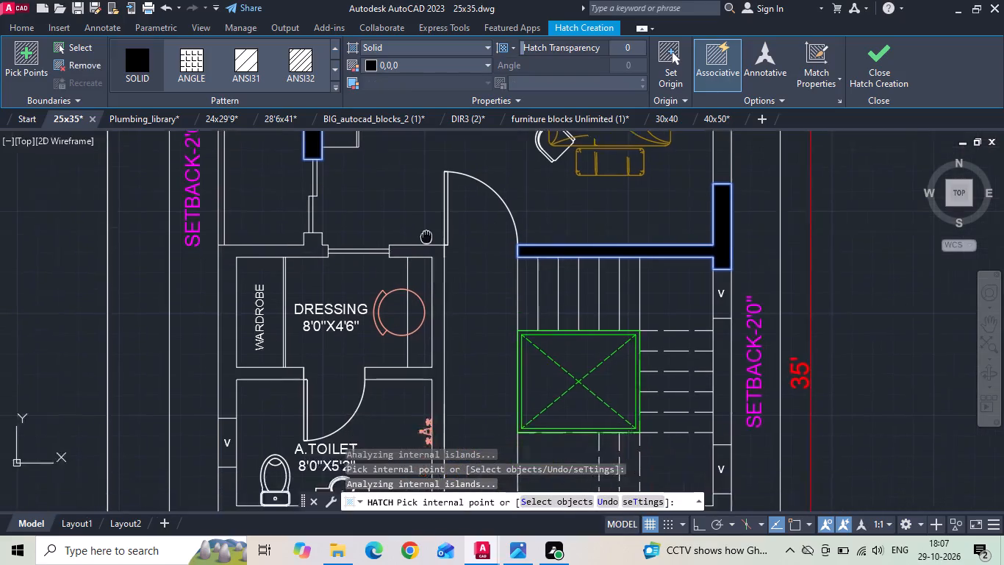
middle_click_drag(436, 216, 442, 202)
scroll(443, 202, "down", 1)
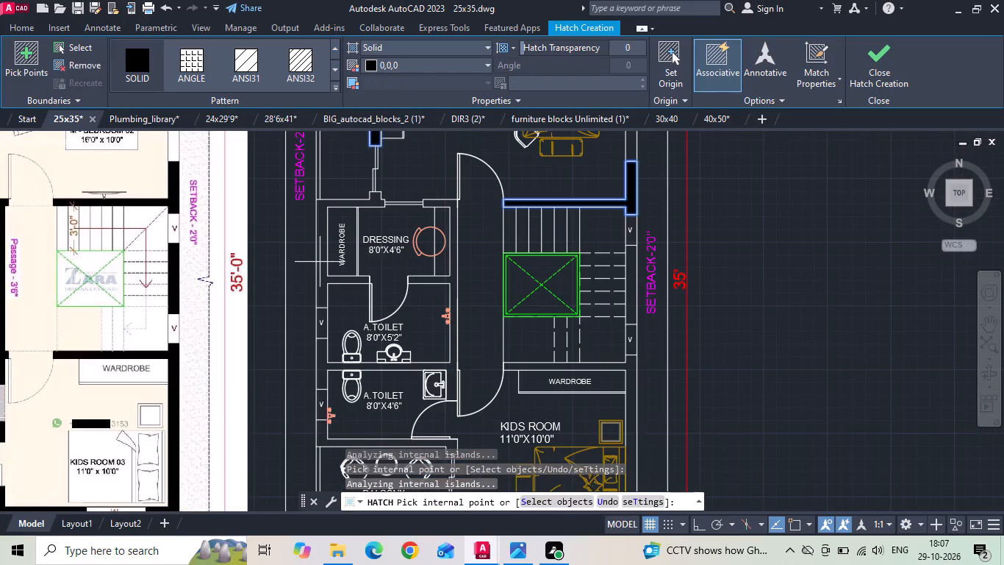
left_click(320, 263)
left_click(434, 280)
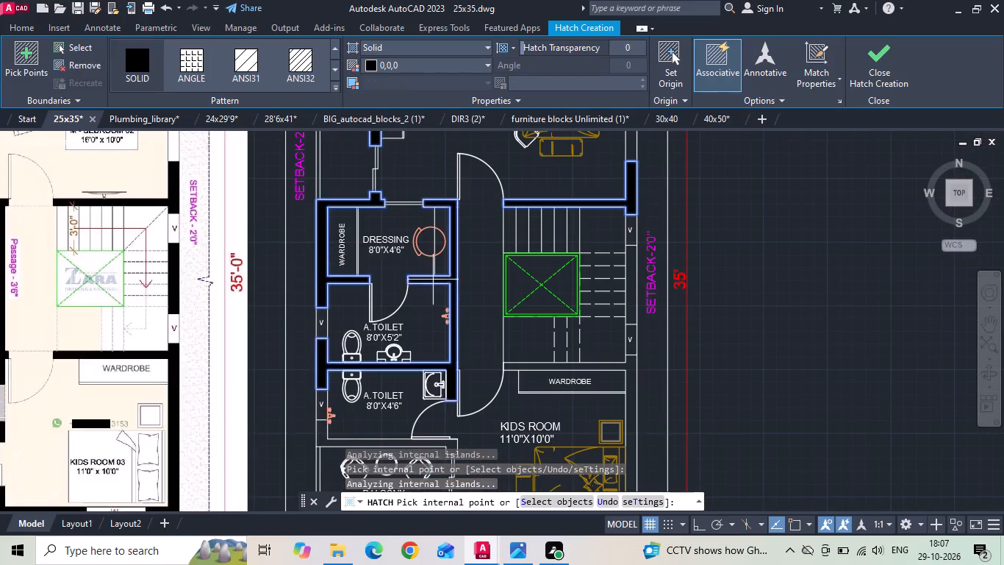
Hatch the first floor wall between A.TOILET and BALCONY, the KIDS ROOM walls and the staircase's outer wall in solid black.
middle_click_drag(402, 338, 404, 229)
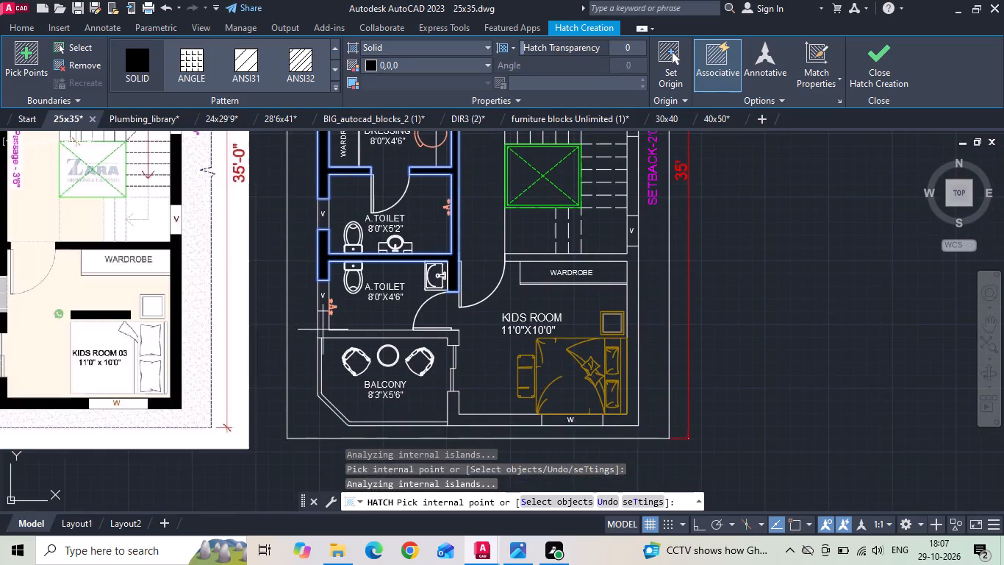
left_click(323, 330)
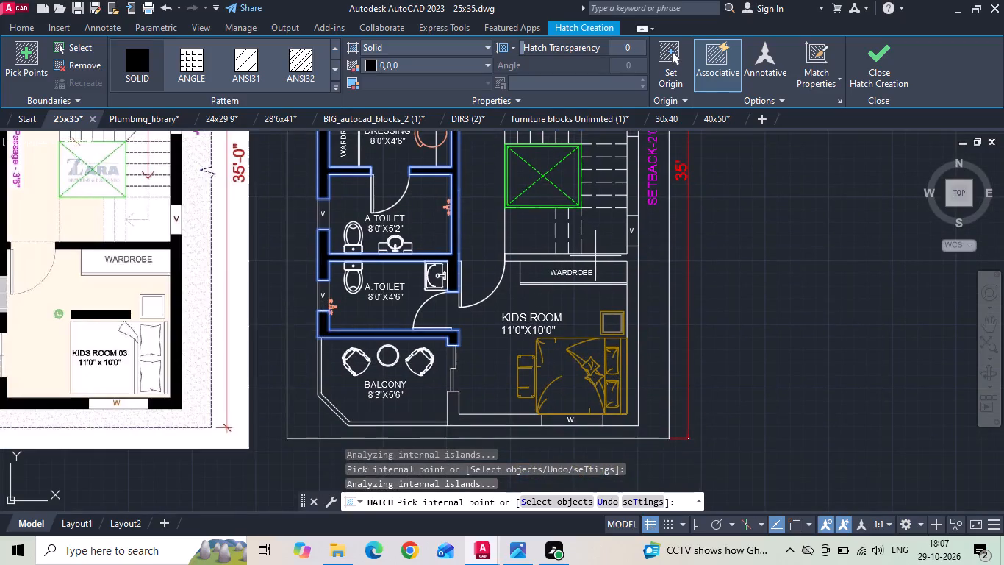
left_click(594, 257)
middle_click_drag(633, 193, 633, 207)
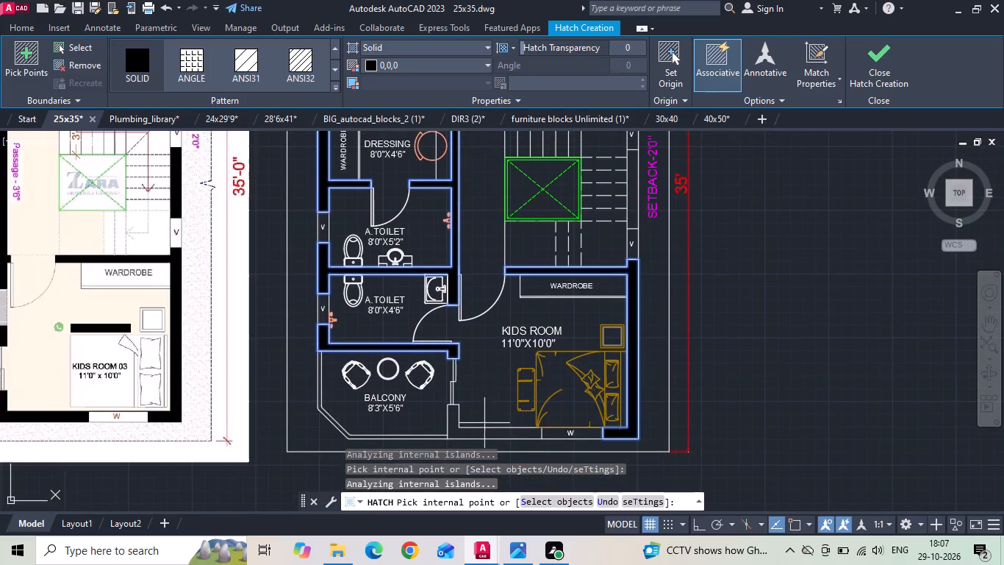
left_click(484, 436)
middle_click_drag(556, 283, 537, 382)
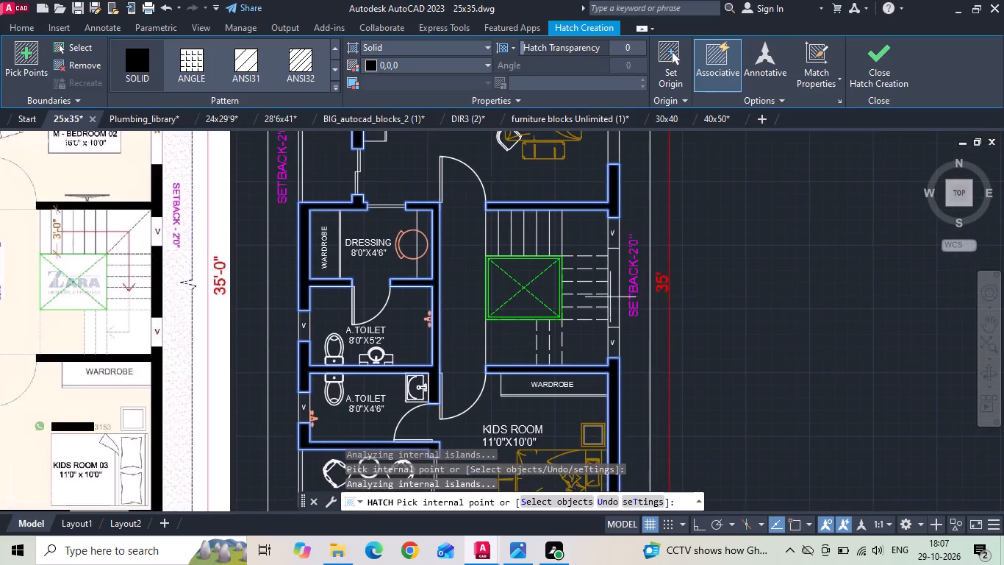
left_click(612, 279)
scroll(465, 321, "down", 1)
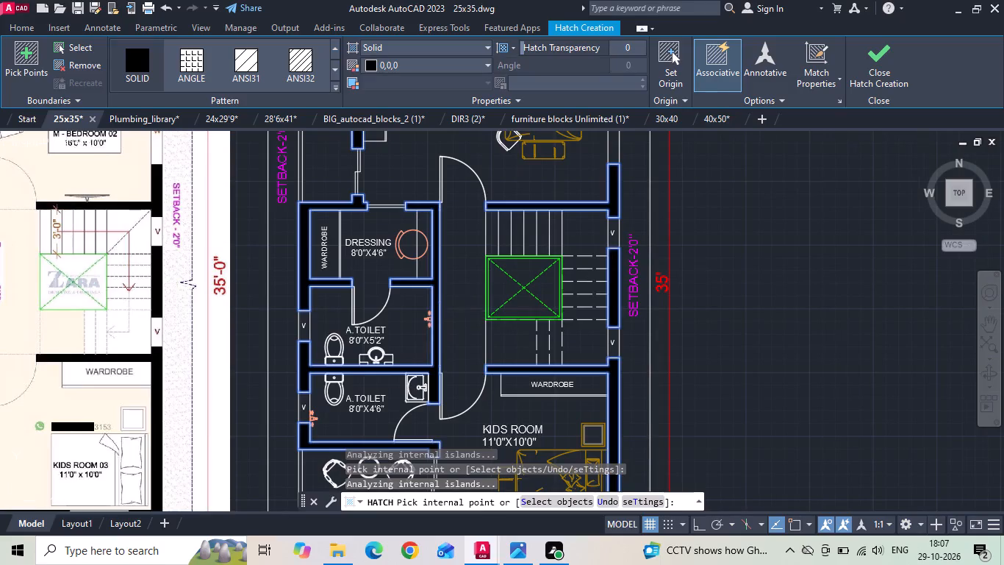
key("space")
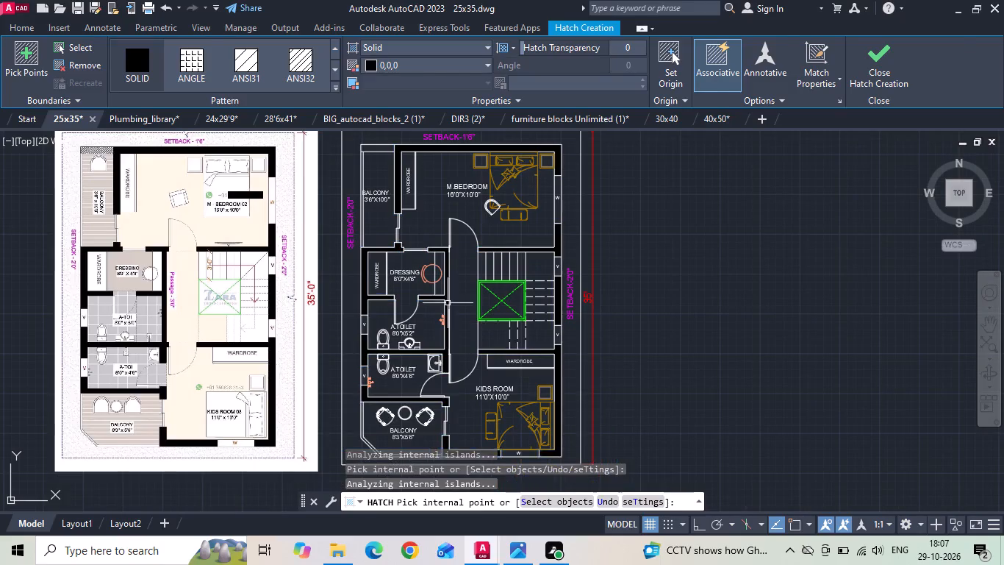
Hatch the end wall of the first floor BALCONY beside M.BEDROOM with pattern ANSI32 in colour 99,100,102.
key("space")
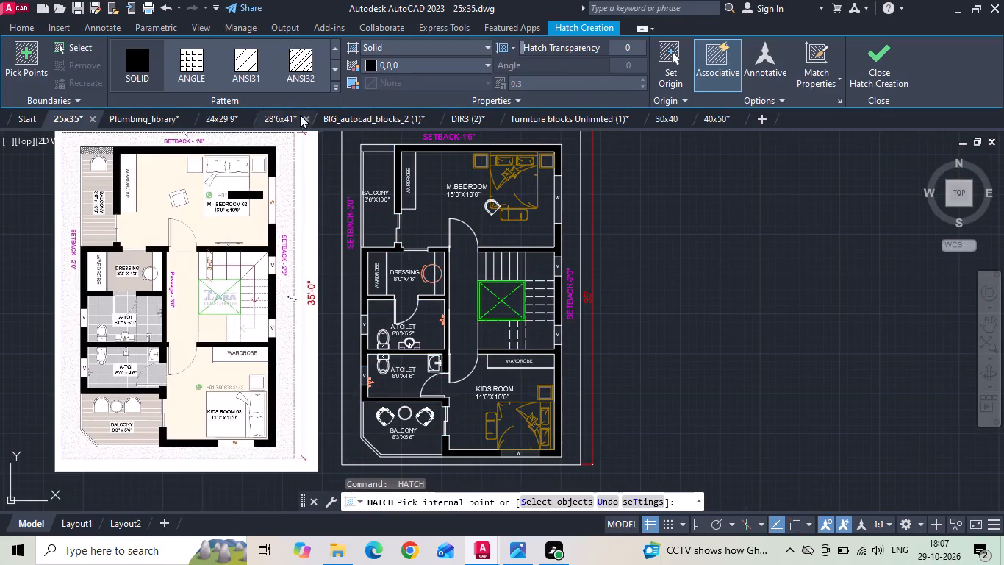
left_click(315, 69)
left_click(374, 66)
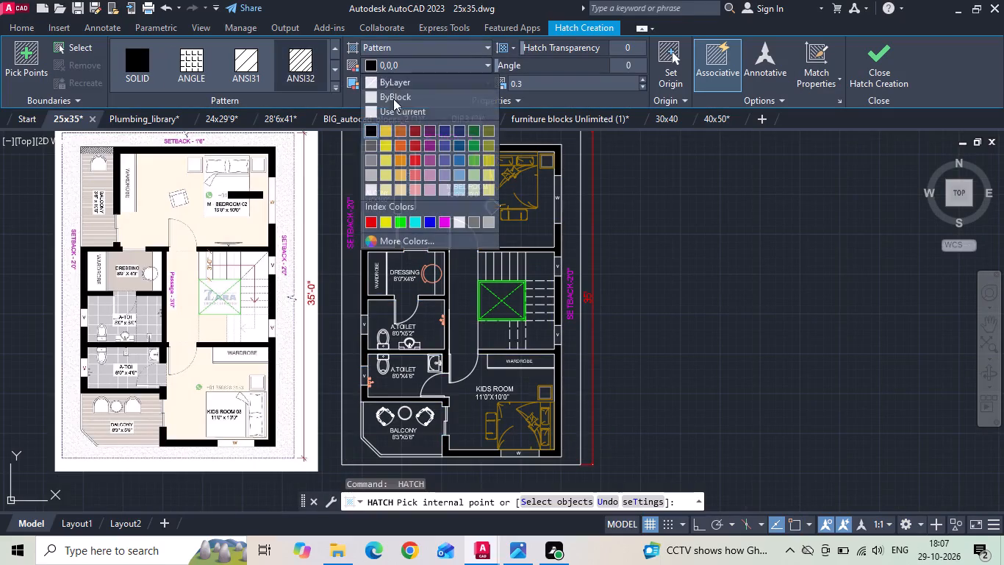
left_click(368, 149)
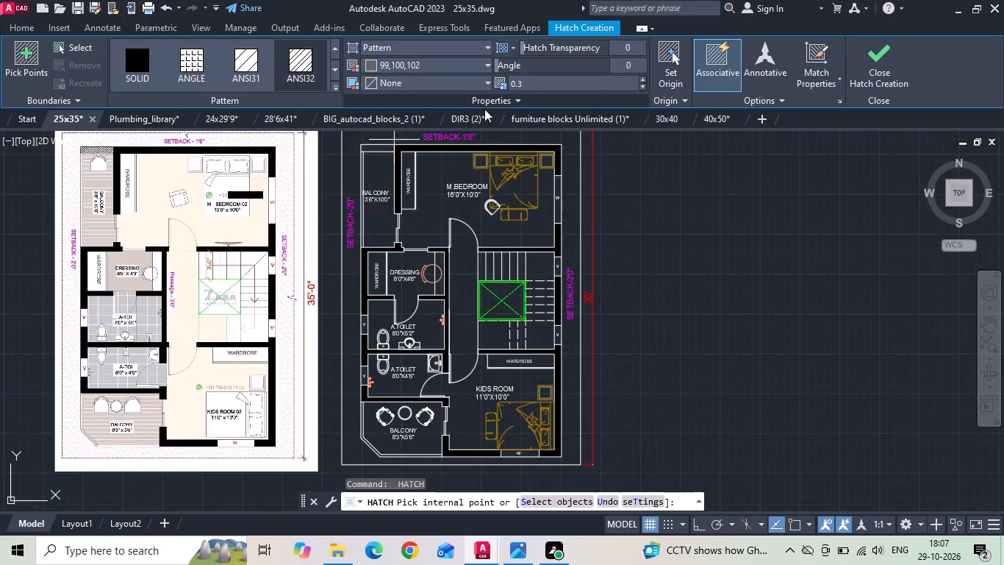
scroll(386, 149, "up", 1)
left_click(379, 149)
scroll(581, 177, "down", 1)
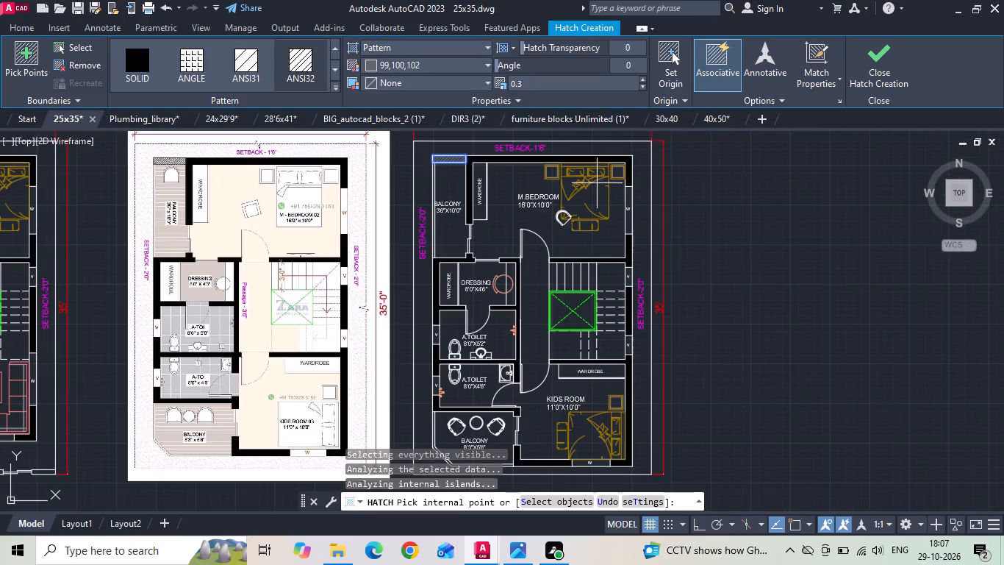
key("space")
Hatch the ground floor compound wall along PORTICO and its front boundary segments with the grey ANSI32 pattern.
scroll(598, 192, "down", 2)
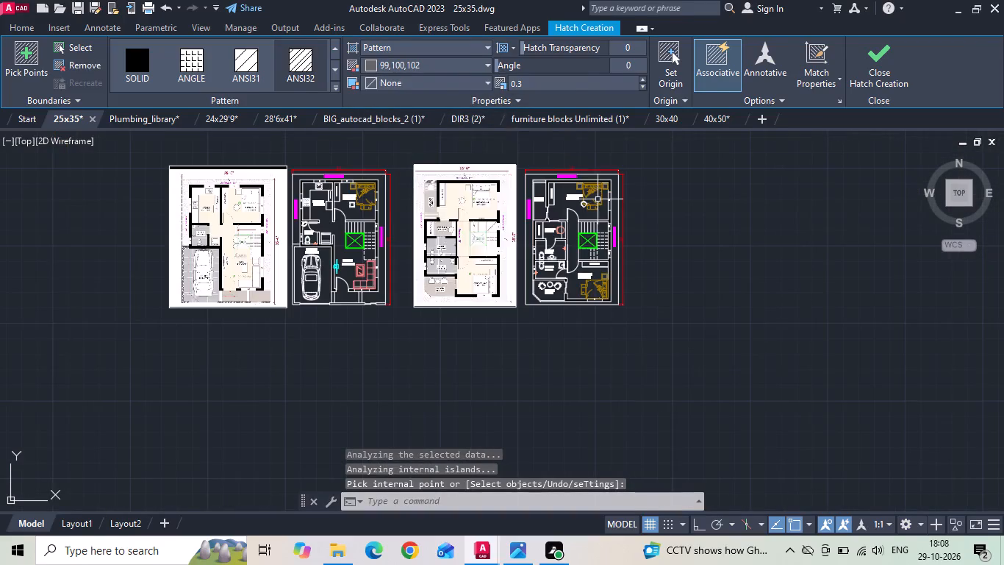
scroll(298, 255, "up", 2)
key("space")
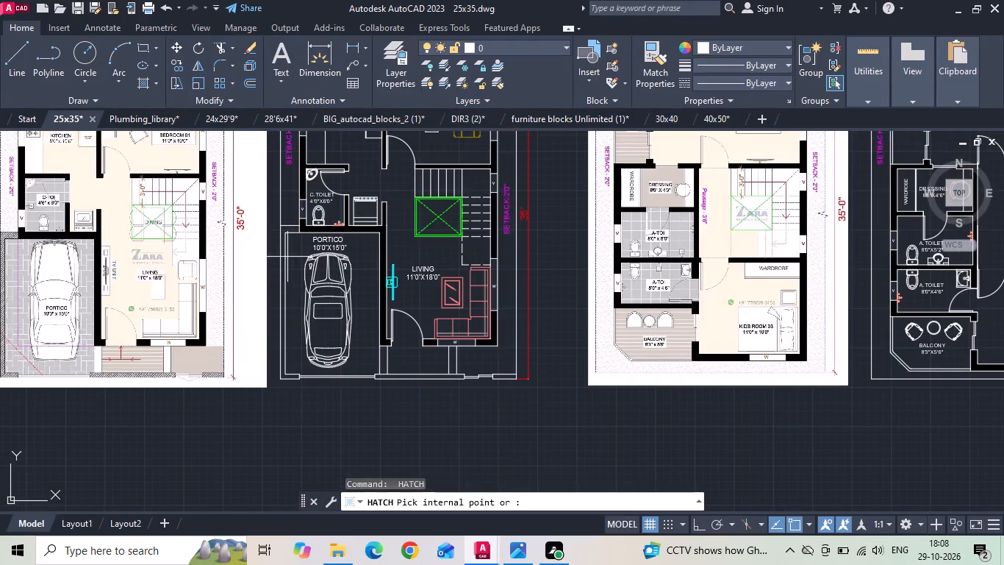
left_click(288, 227)
scroll(404, 345, "up", 1)
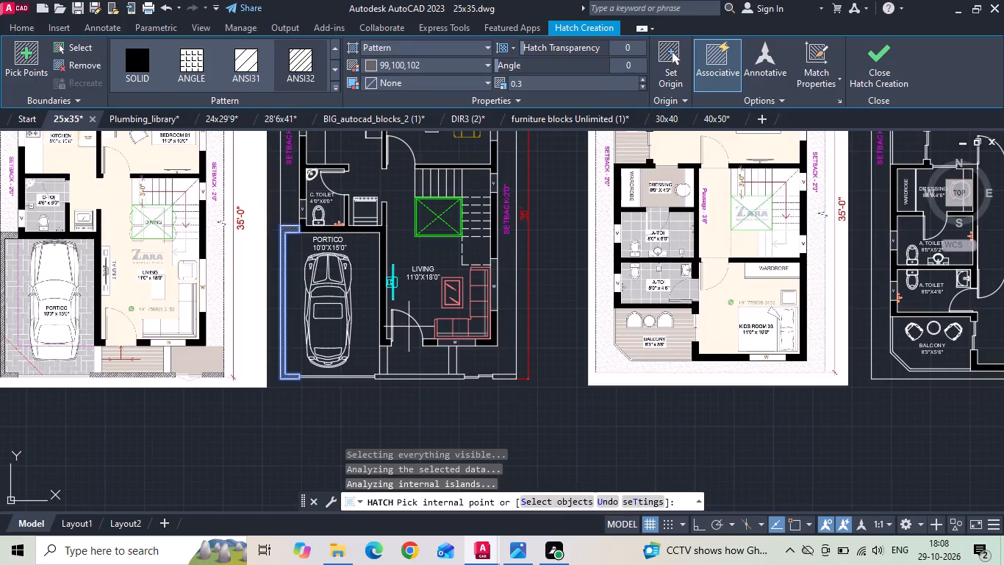
middle_click_drag(401, 348, 398, 286)
scroll(399, 327, "up", 1)
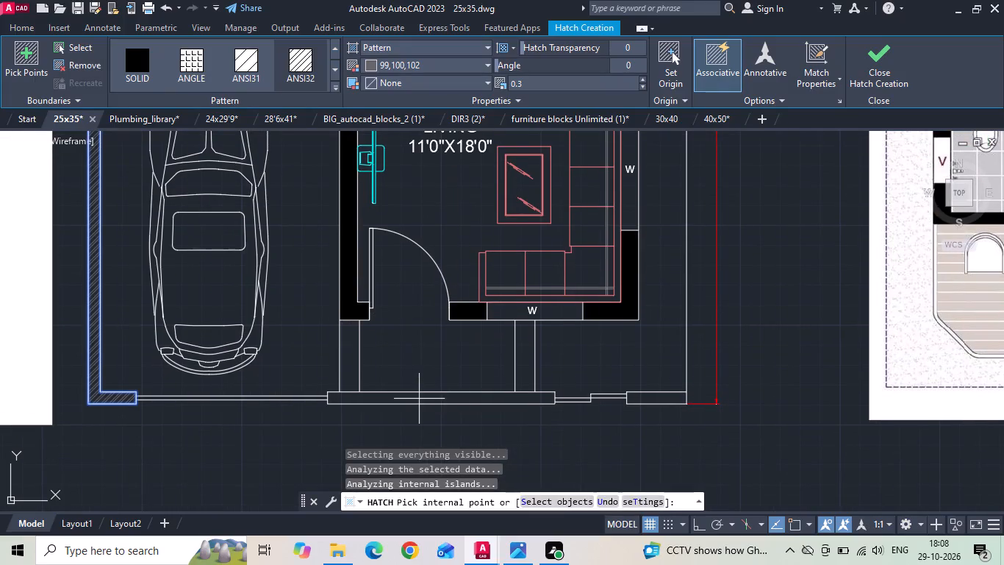
left_click(420, 400)
left_click(643, 399)
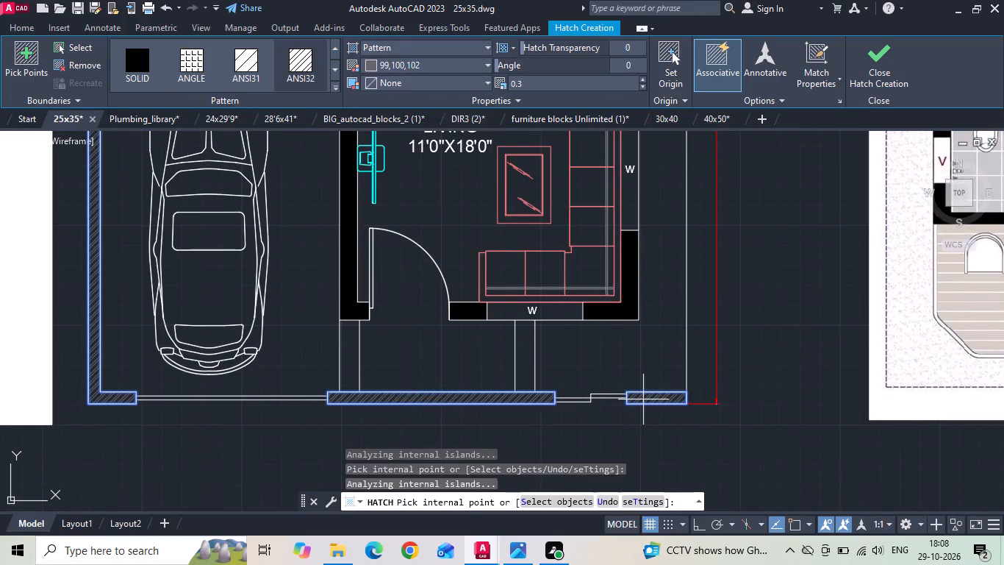
key("space")
Select the ground floor reference plan image beside the furnished ground floor plan.
scroll(397, 338, "down", 3)
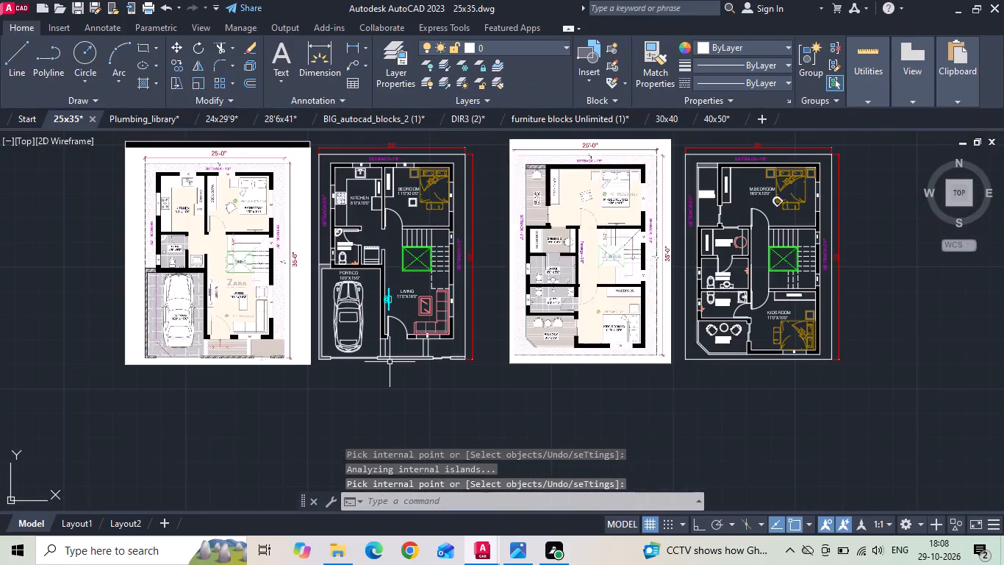
left_click_drag(261, 397, 254, 385)
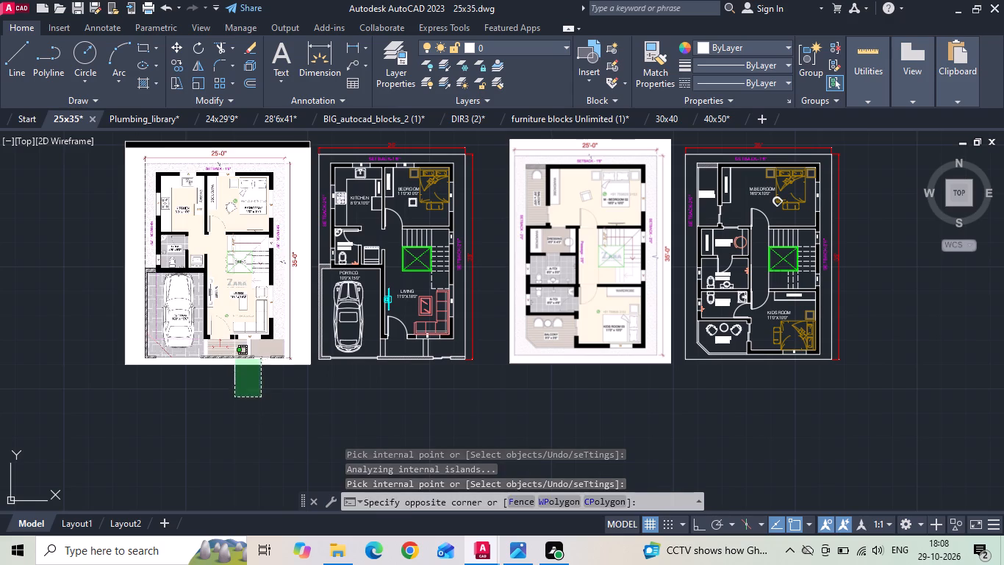
left_click(231, 355)
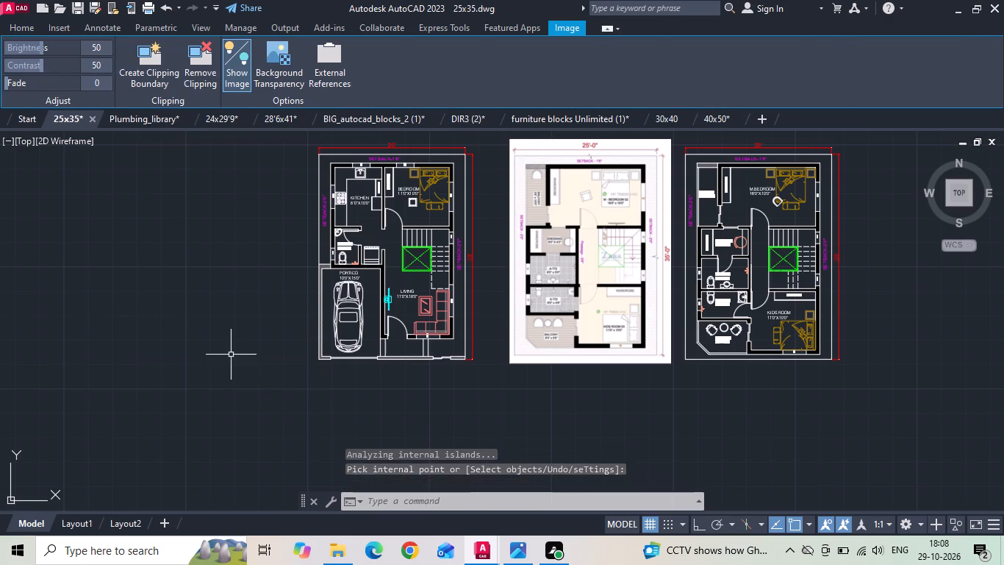
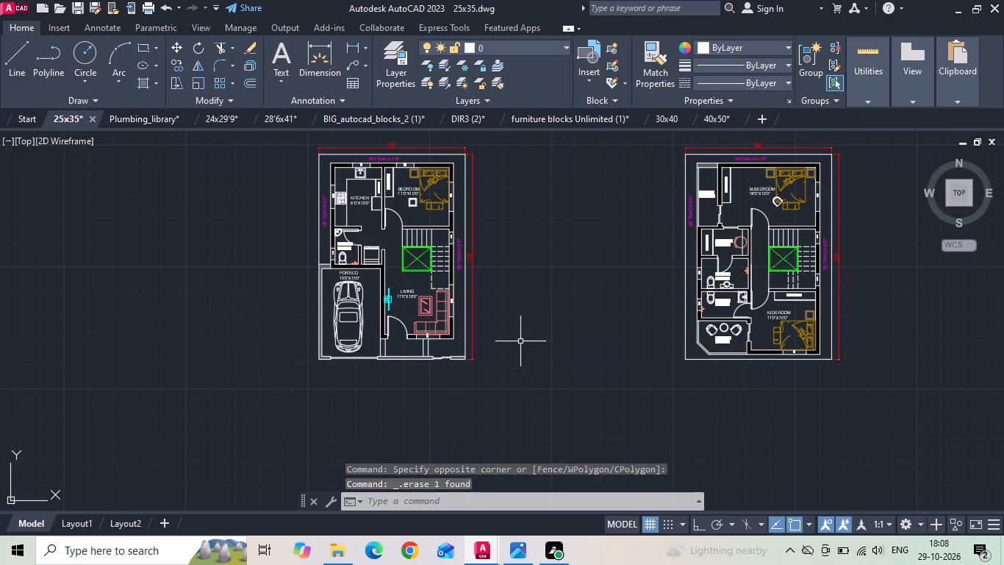
Save the drawing.
key("ctrl+s")
key("ctrl+s")
Move the furnished first floor plan horizontally with Ortho on until it sits close beside the furnished ground floor plan.
scroll(515, 344, "down", 1)
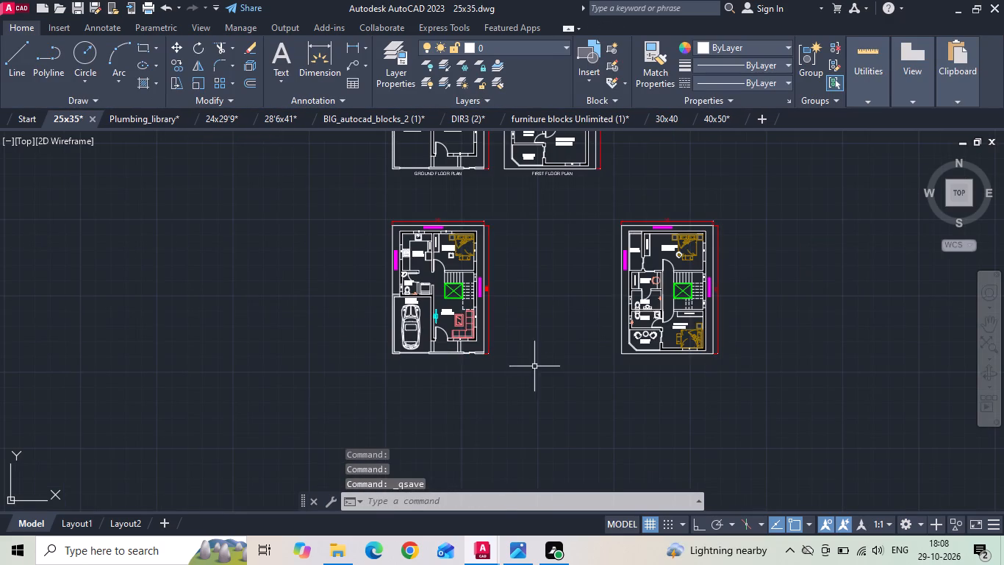
left_click_drag(550, 380, 572, 369)
left_click(763, 200)
right_click(766, 204)
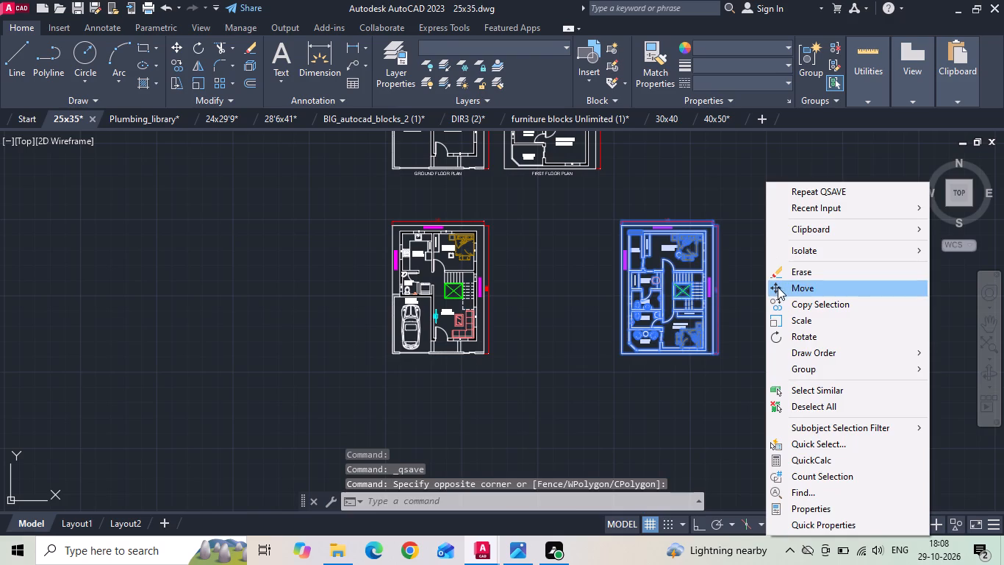
left_click(778, 288)
left_click_drag(819, 242, 808, 241)
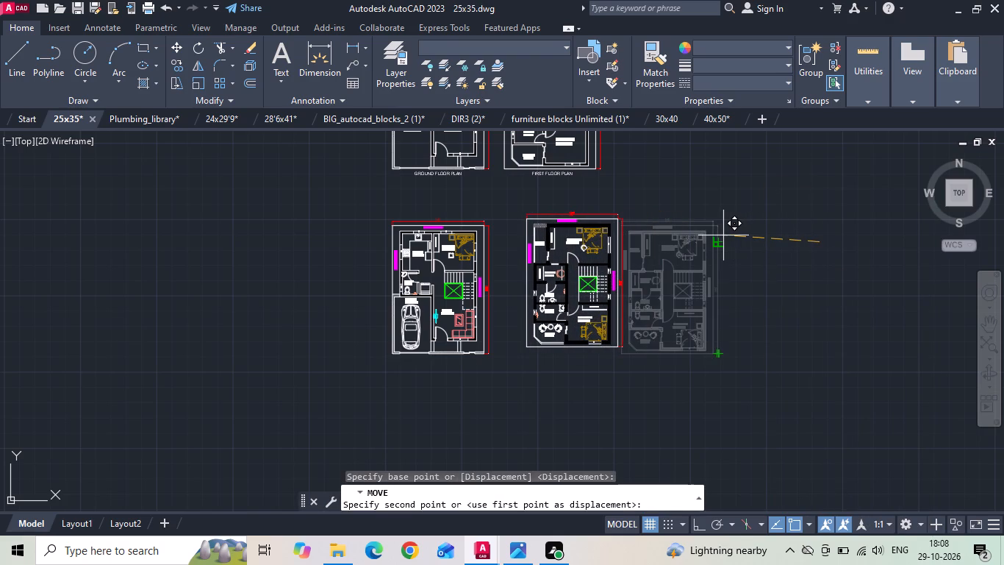
key("F8")
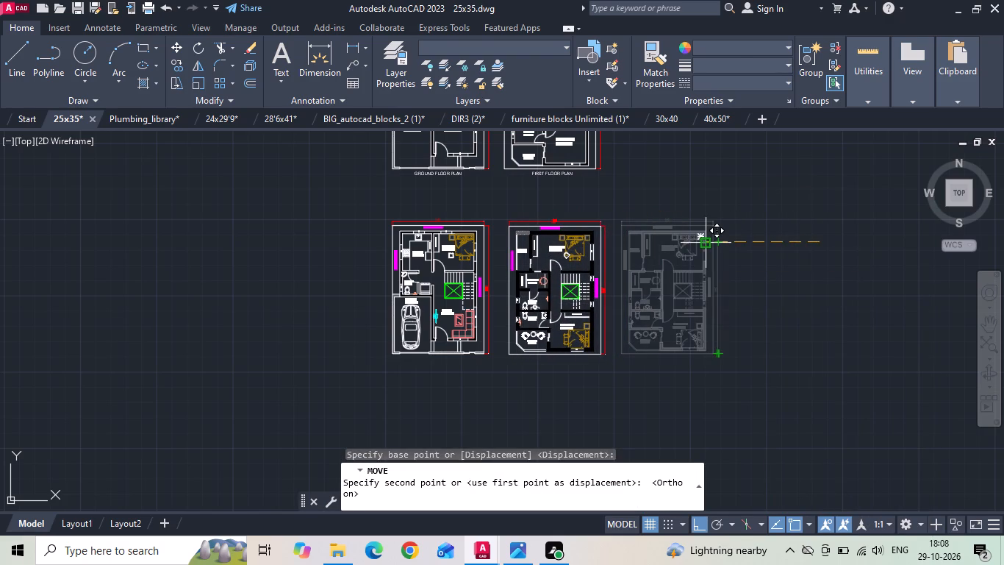
left_click(703, 246)
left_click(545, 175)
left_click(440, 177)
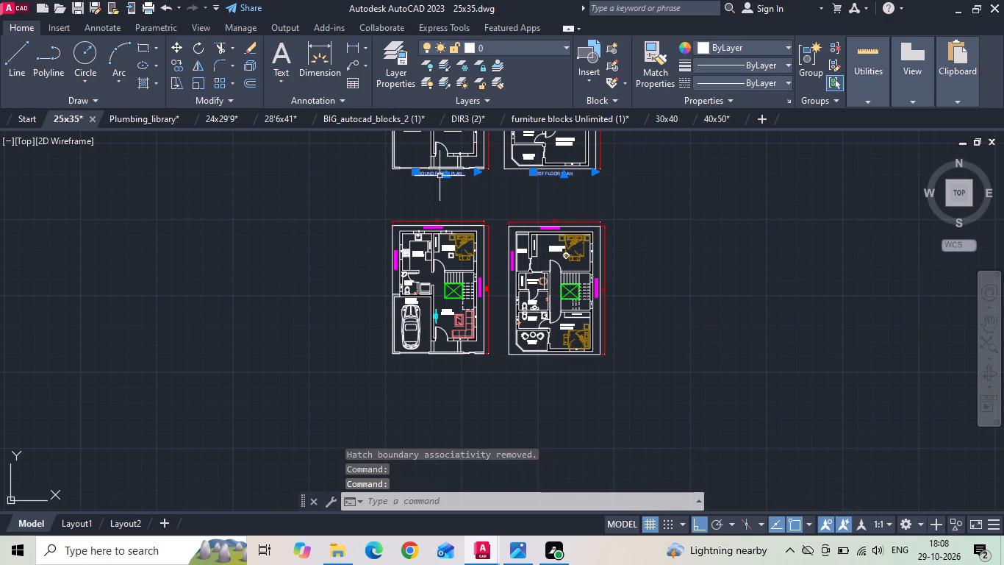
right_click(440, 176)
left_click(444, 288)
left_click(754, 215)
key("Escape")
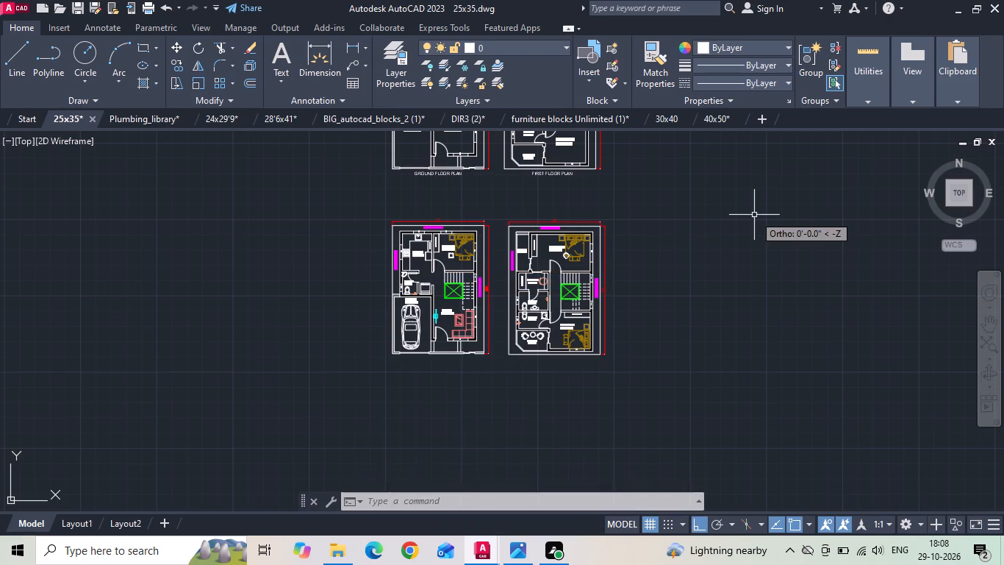
Copy the GROUND FLOOR PLAN and FIRST FLOOR PLAN titles straight down beneath the two furnished plans and save the drawing.
left_click(553, 171)
left_click(459, 174)
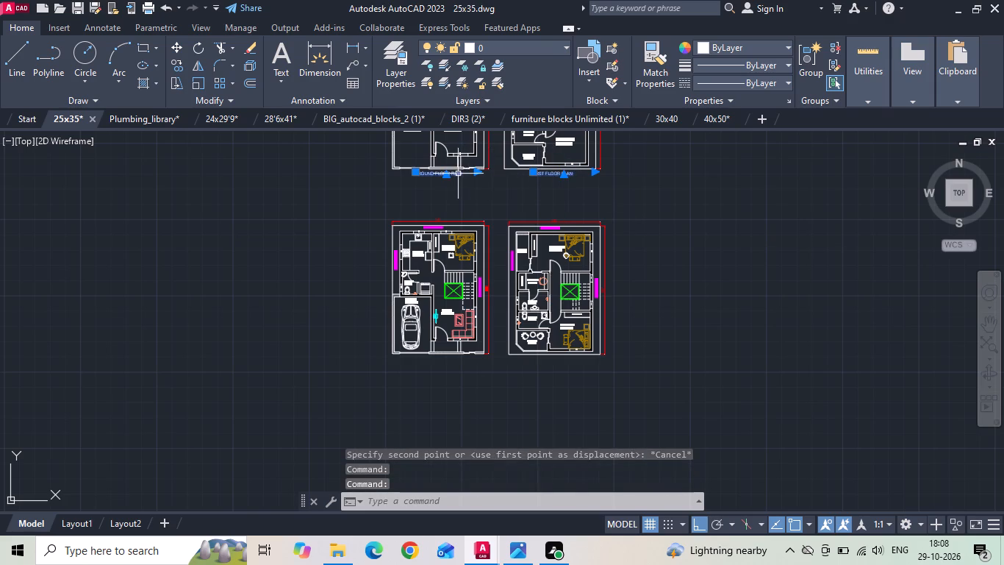
right_click(457, 174)
left_click(476, 297)
left_click_drag(714, 207, 712, 221)
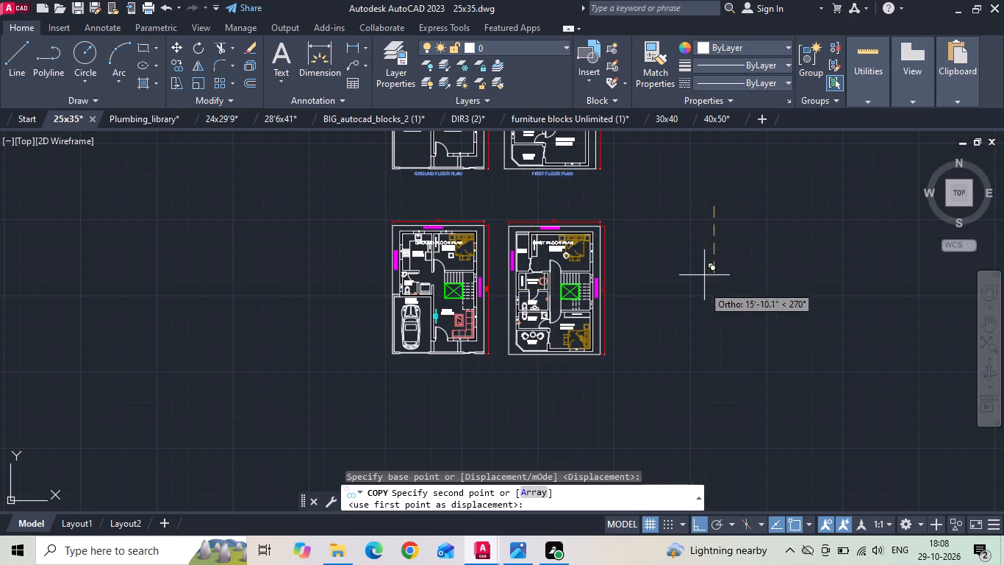
scroll(697, 395, "up", 1)
left_click(698, 396)
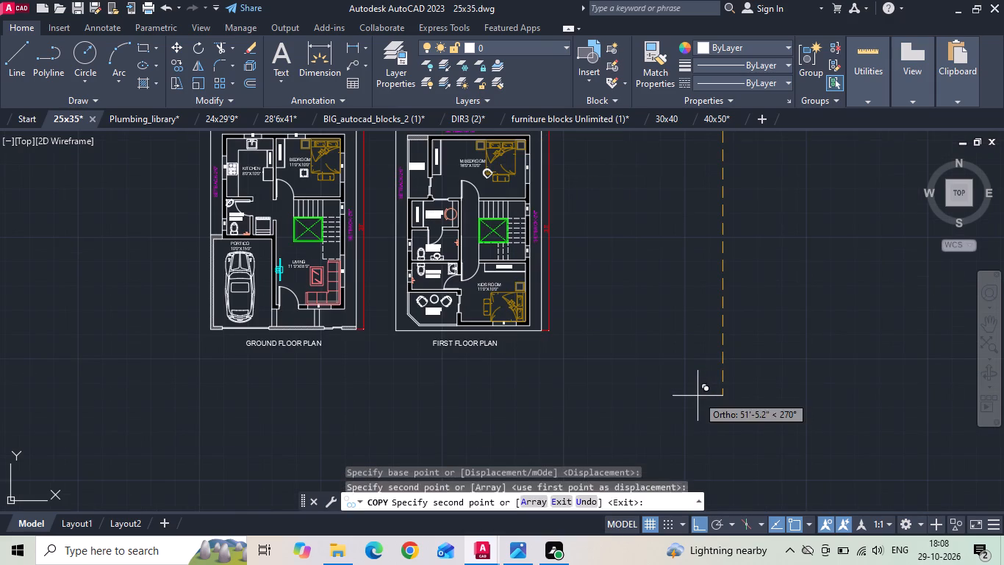
key("Escape")
key("ctrl+s")
key("ctrl+s")
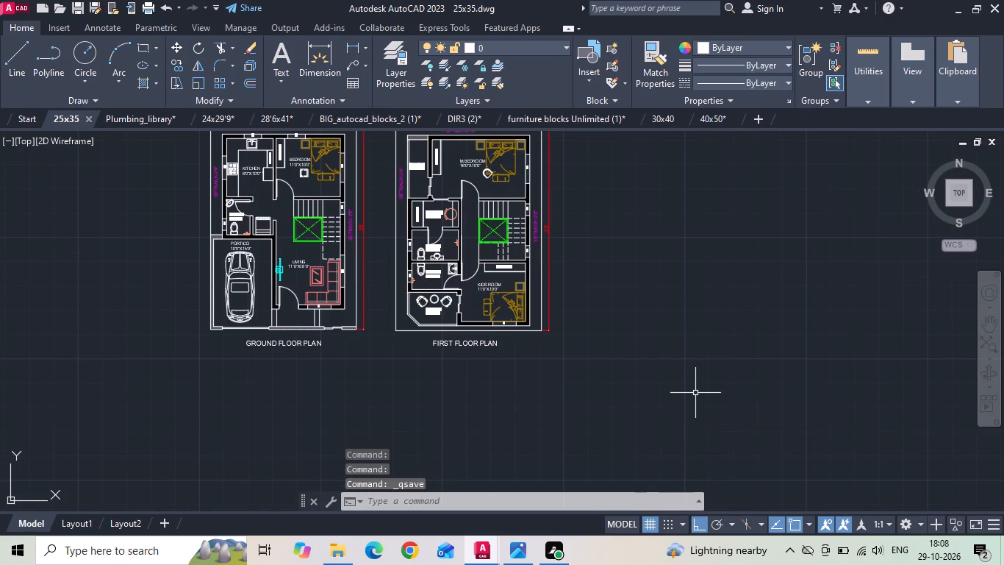
Preview a plot of both furnished plans using the previous plot settings and a plot window around the plans and titles.
key("p")
type("LO")
type("T")
key("space")
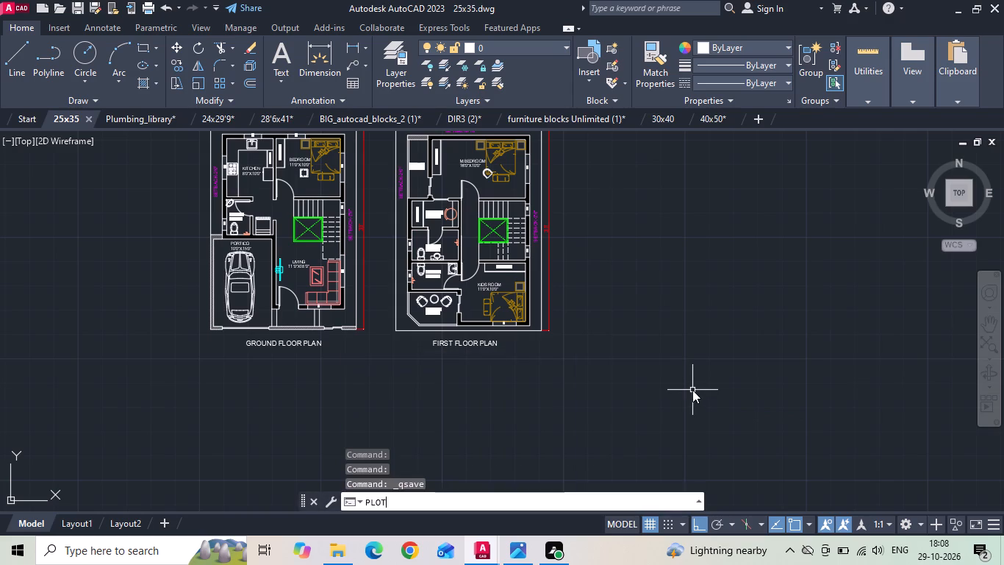
left_click(453, 314)
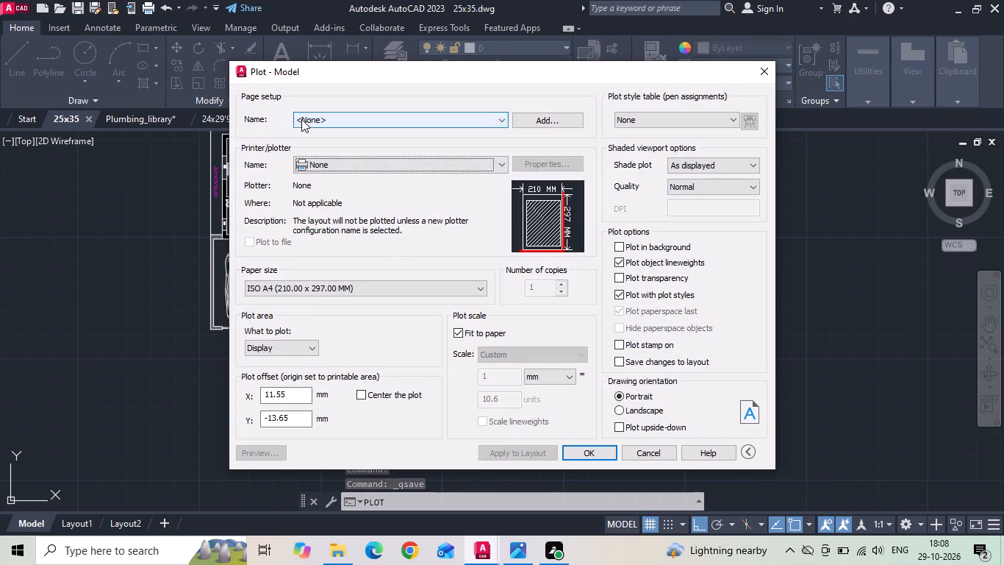
left_click(301, 119)
left_click(312, 146)
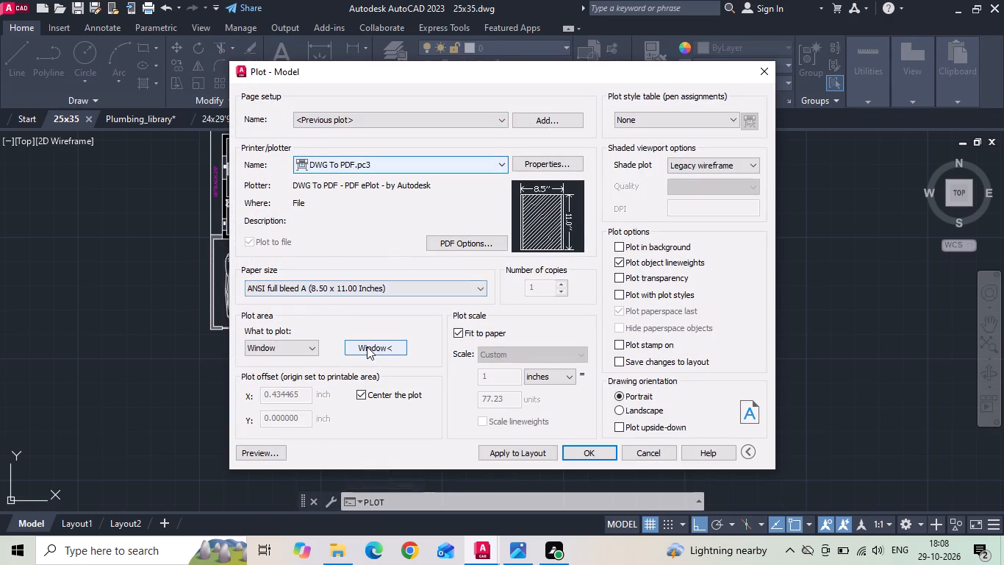
left_click(367, 349)
scroll(446, 341, "down", 1)
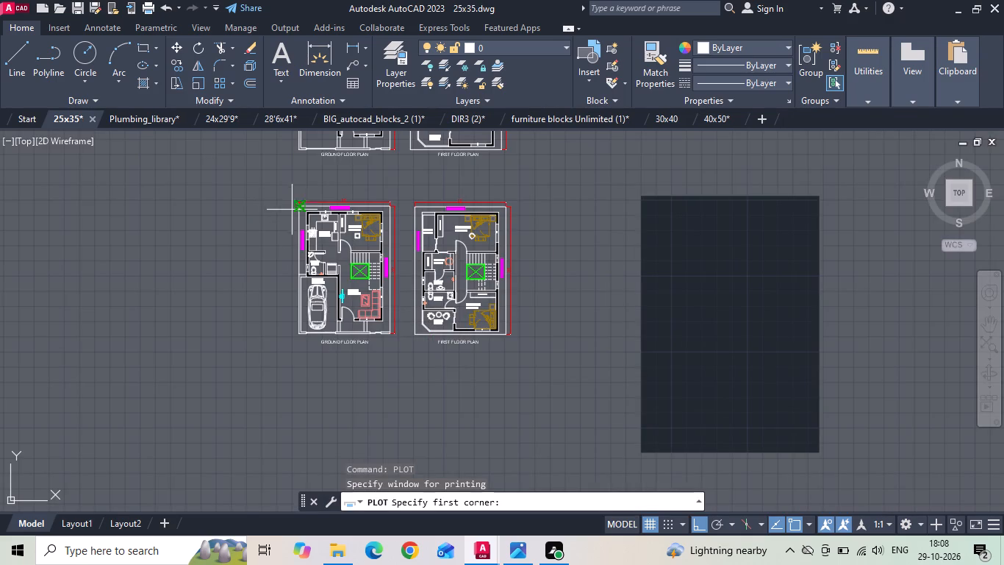
left_click(287, 193)
left_click(523, 351)
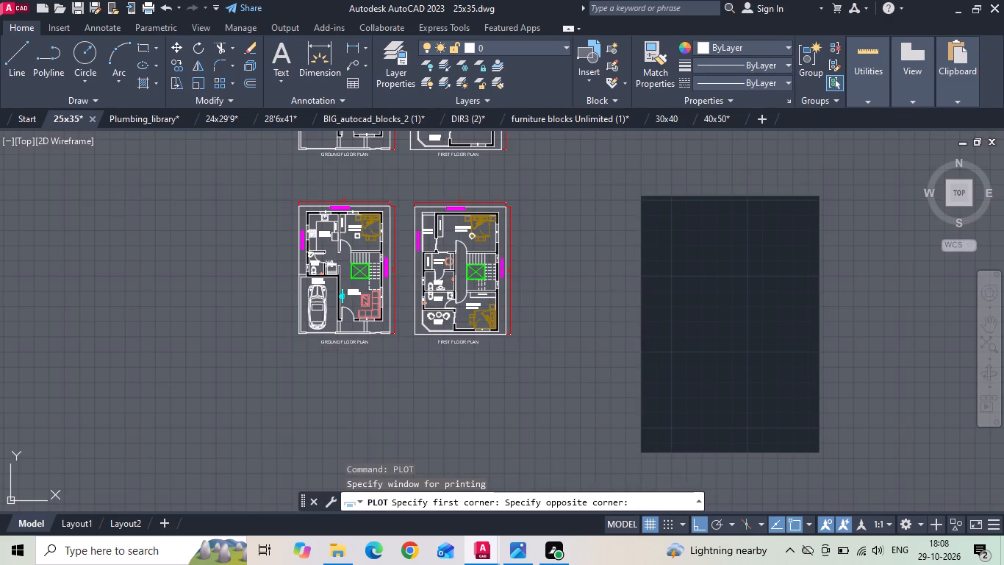
left_click(270, 451)
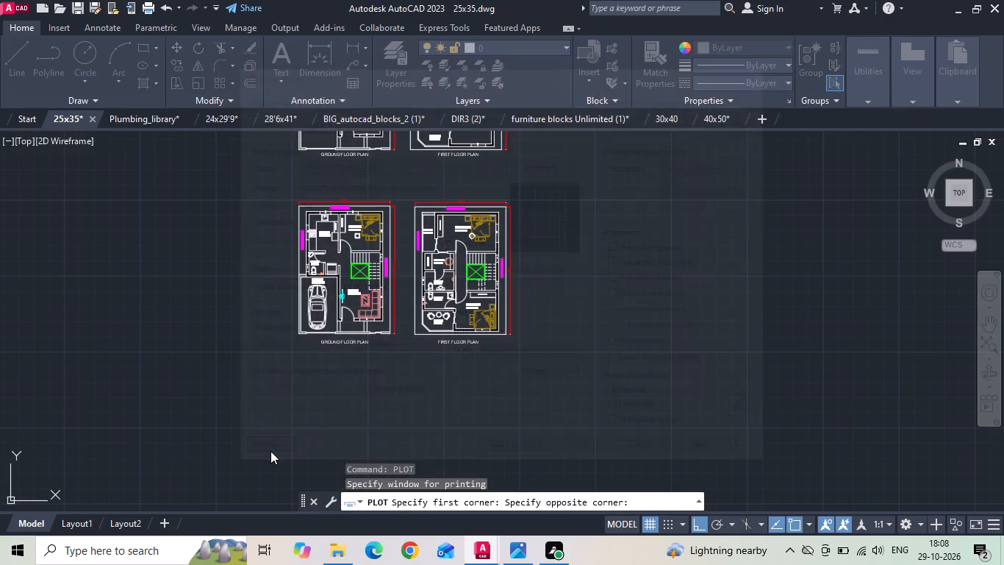
scroll(401, 319, "up", 1)
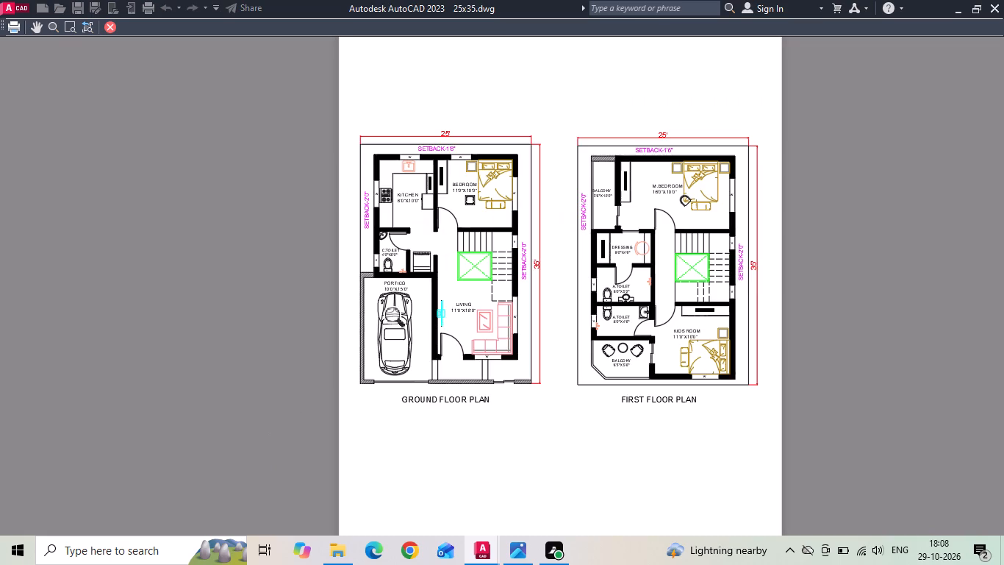
key("space")
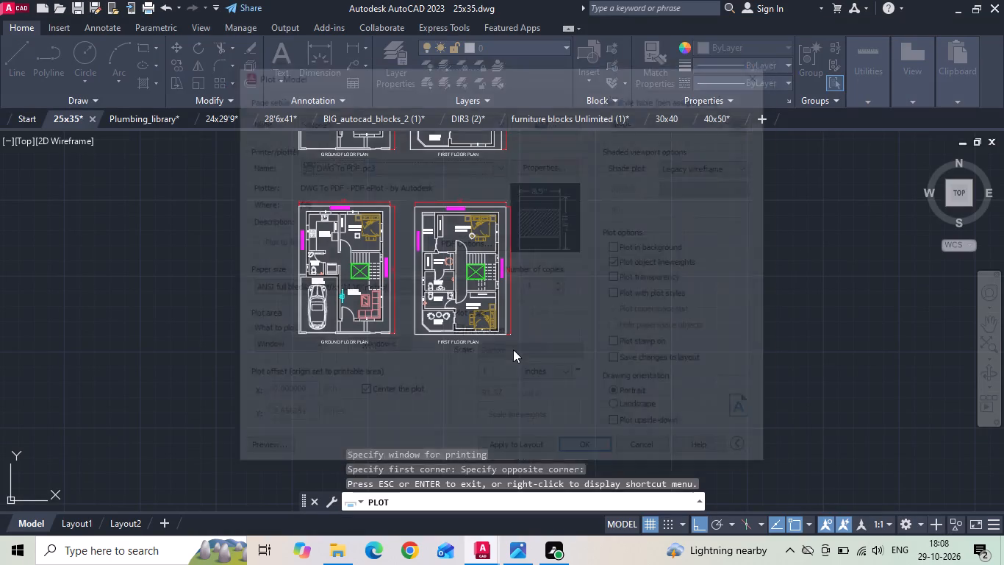
Preview the plot in landscape orientation, inspect the furnished plans, and leave without plotting.
left_click(621, 408)
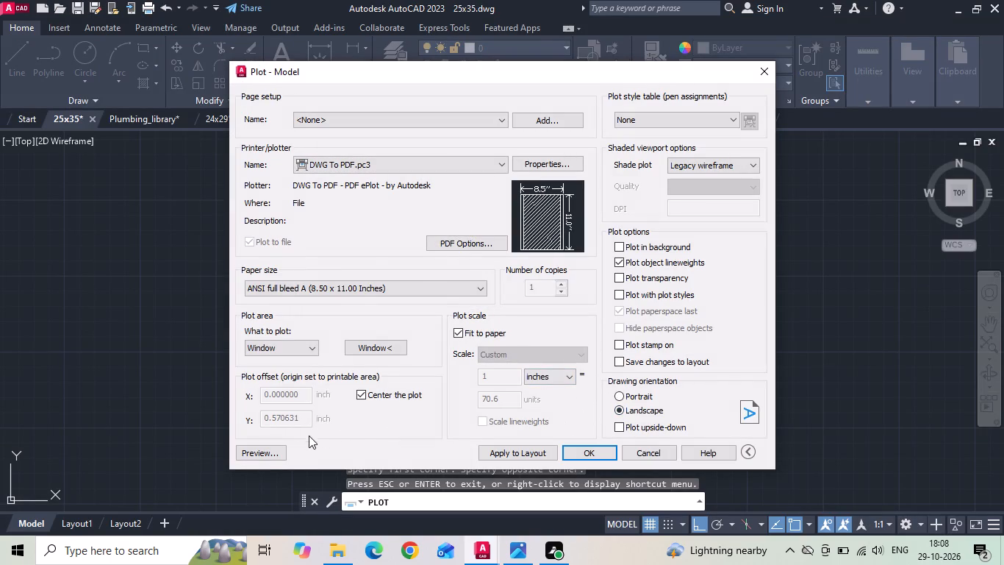
left_click(264, 449)
scroll(526, 206, "up", 2)
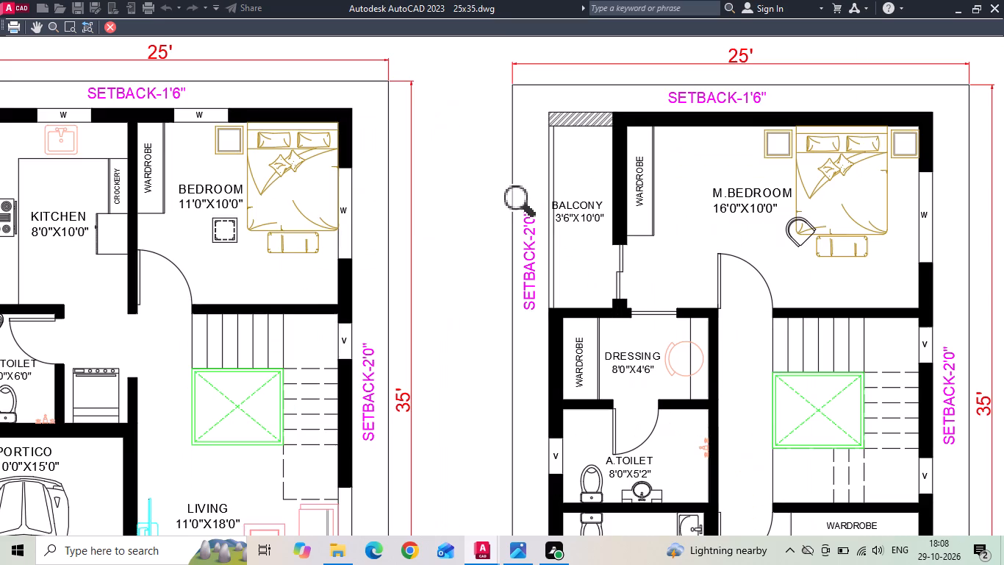
scroll(526, 206, "down", 1)
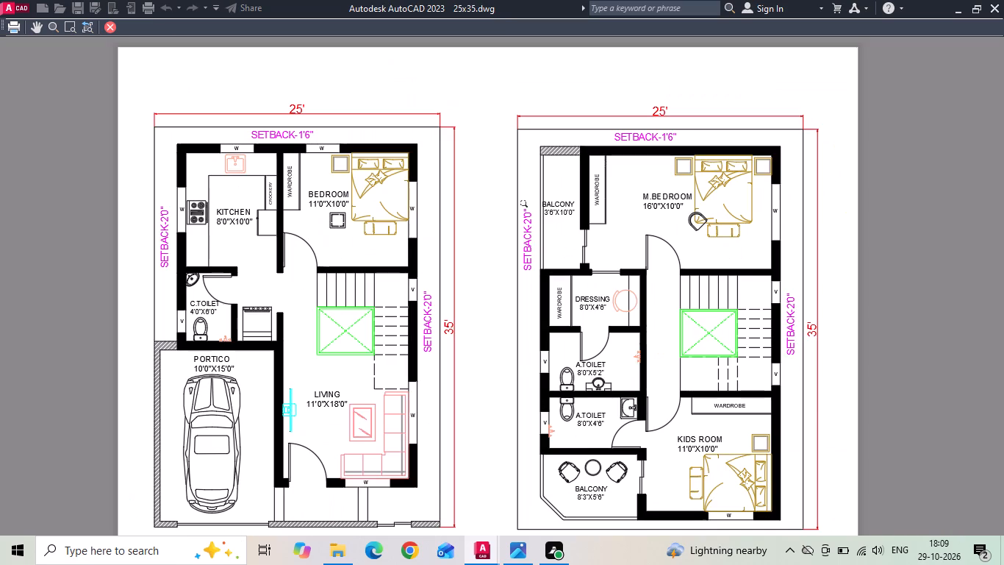
key("Escape")
key("Escape")
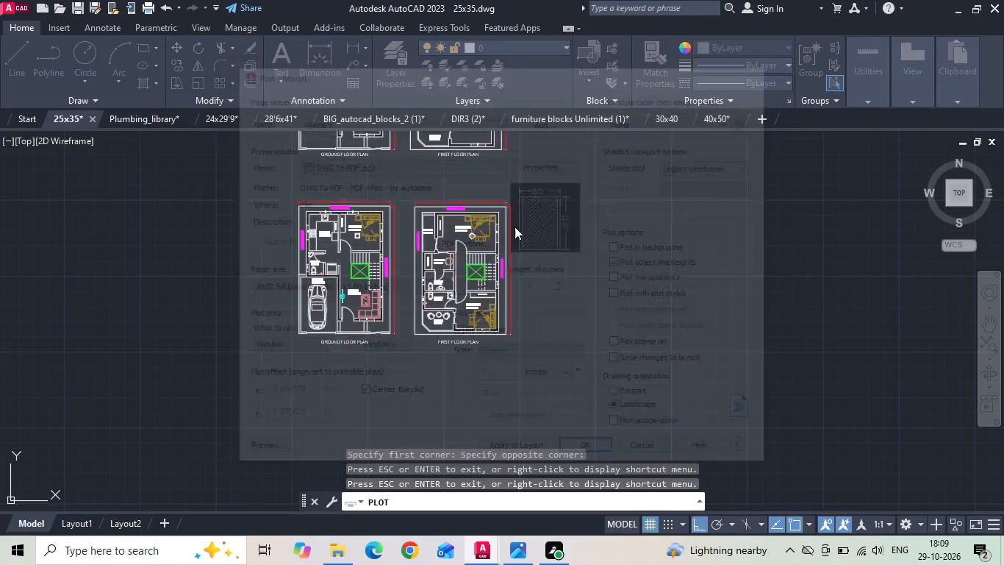
Delete the small chair in M.BEDROOM and the square stool in the ground floor BEDROOM, and save the drawing.
scroll(494, 240, "up", 2)
left_click(429, 232)
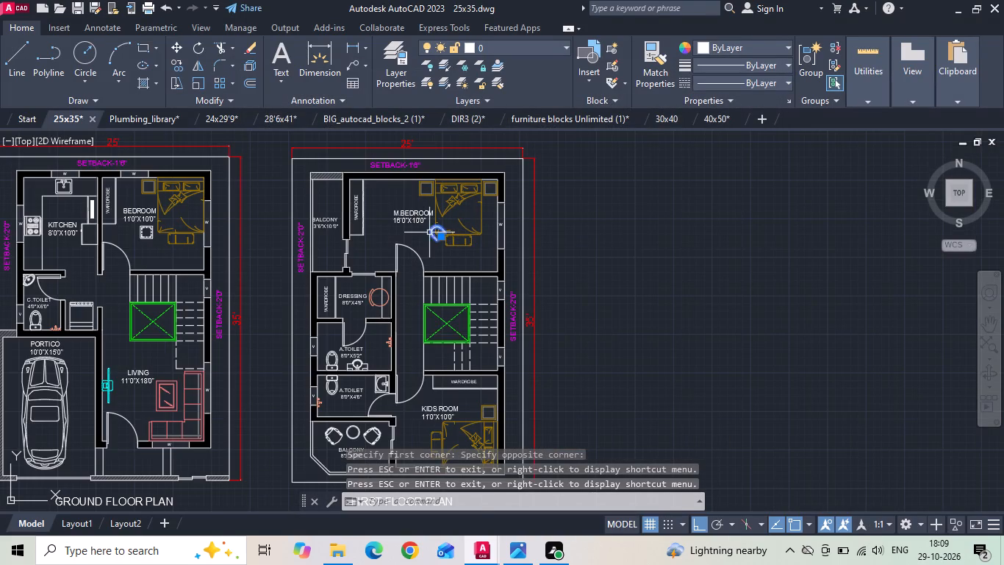
left_click(153, 239)
key("Delete")
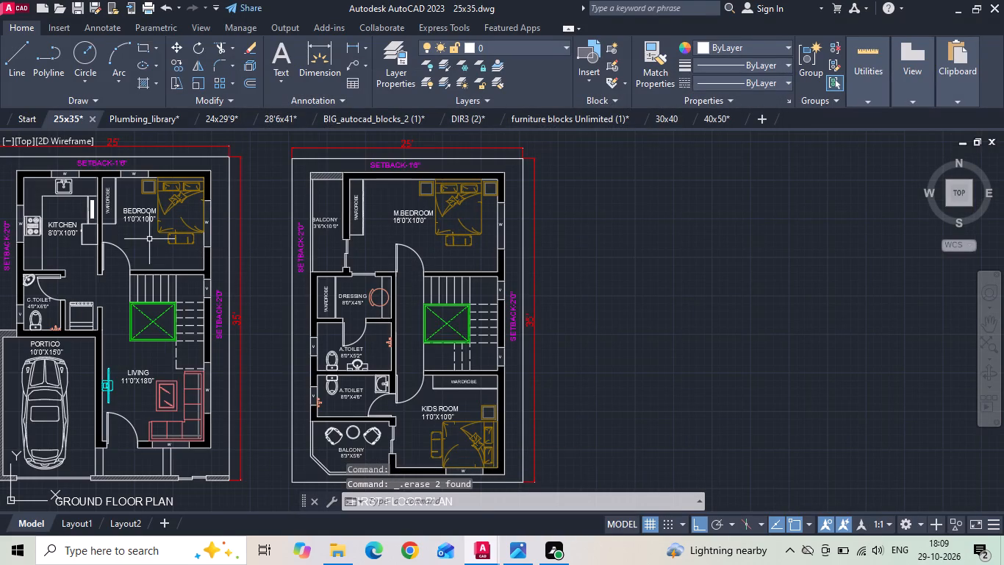
key("ctrl+s")
key("ctrl+s")
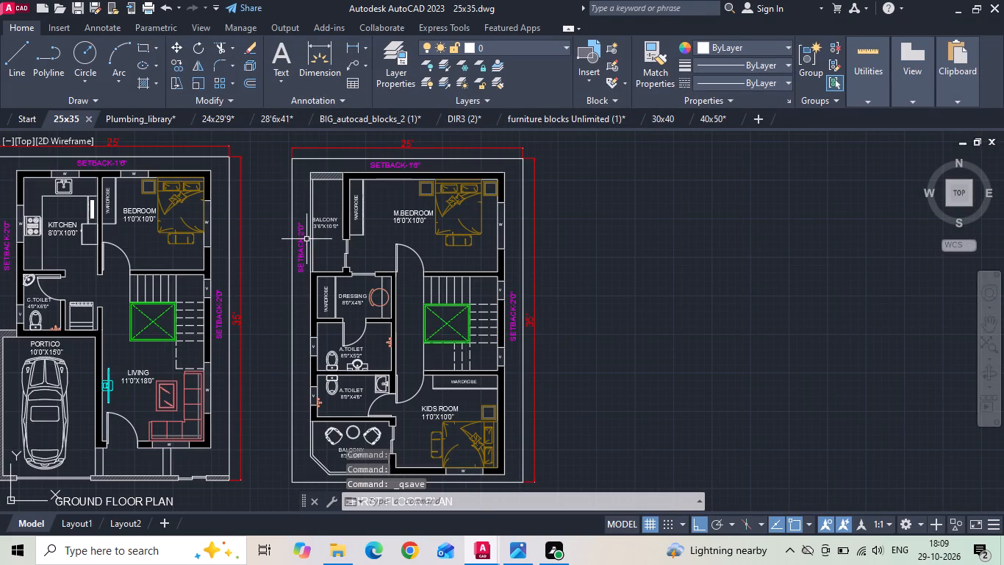
Copy the furnished first floor plan with its title a short distance horizontally towards the ground floor plan.
scroll(288, 230, "down", 1)
left_click_drag(276, 164, 276, 202)
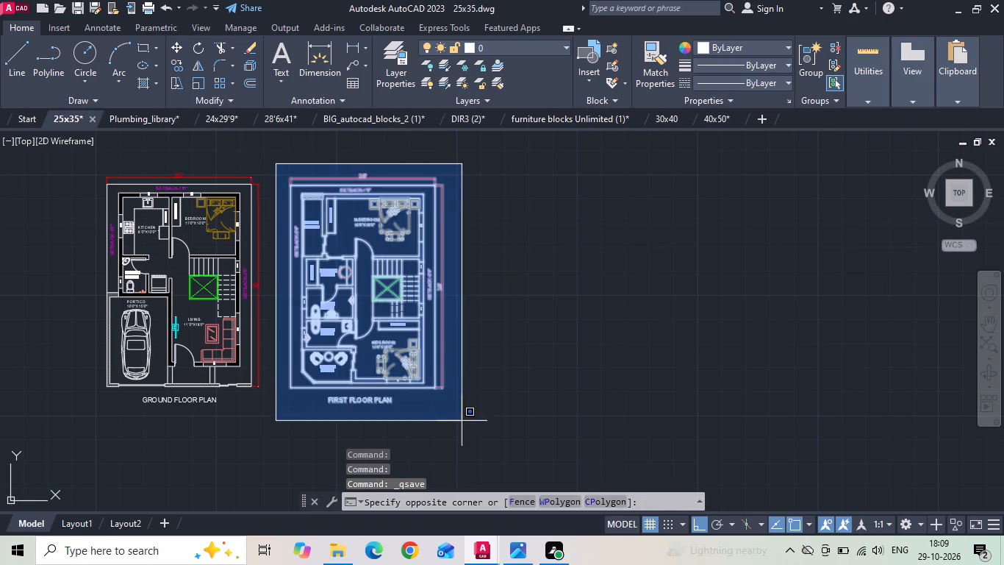
left_click(464, 422)
right_click(467, 422)
left_click(510, 175)
left_click(571, 288)
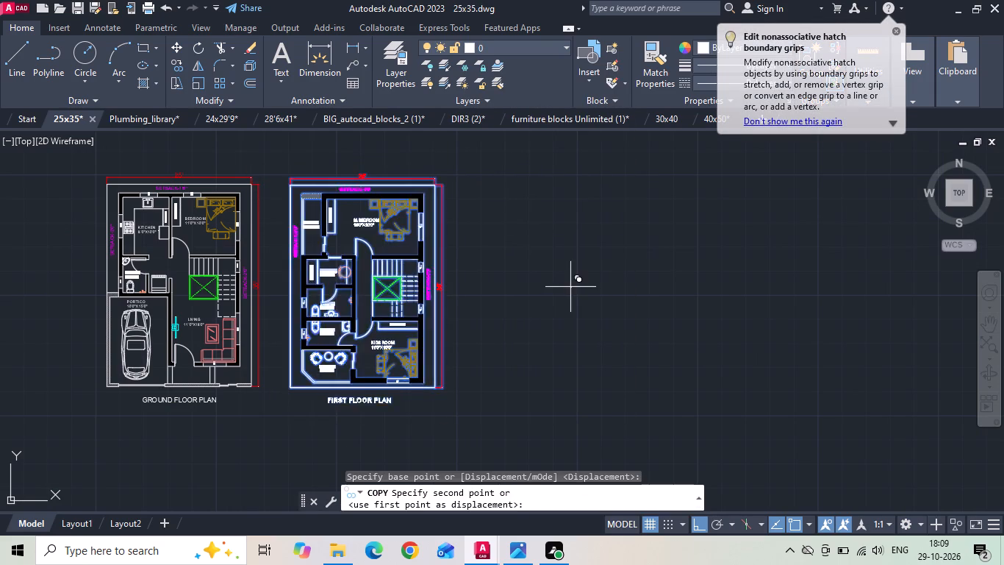
left_click(555, 289)
scroll(550, 294, "down", 2)
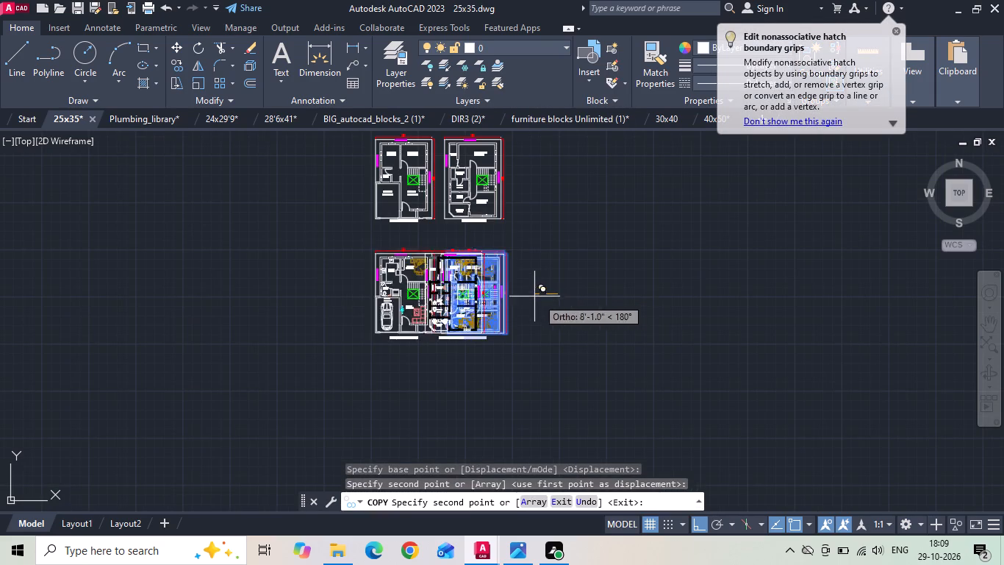
key("Escape")
Move the two unfurnished floor plans with their titles straight down about 92' to a row below the furnished plans.
middle_click_drag(412, 269, 406, 281)
left_click_drag(347, 259, 384, 248)
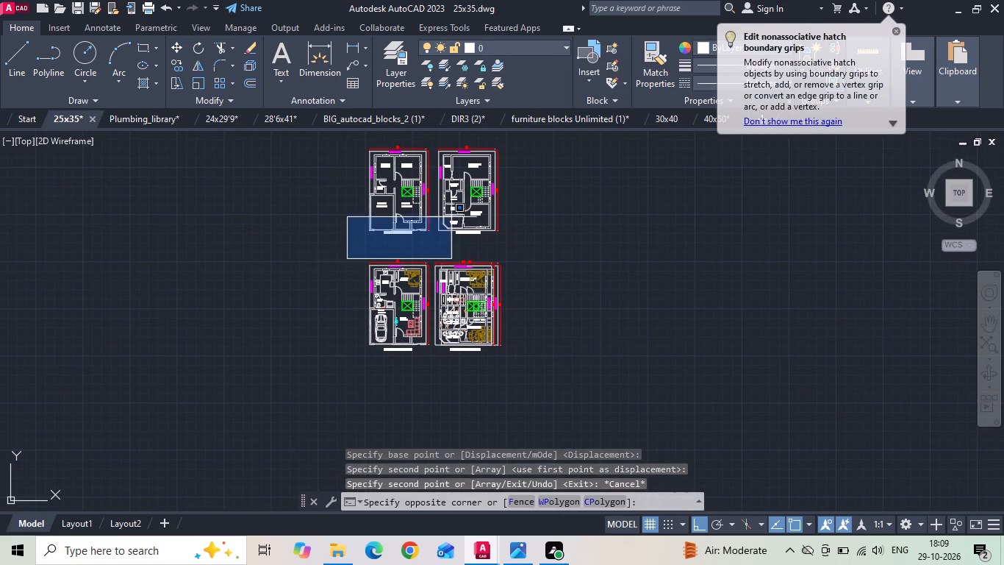
left_click(536, 138)
right_click(537, 138)
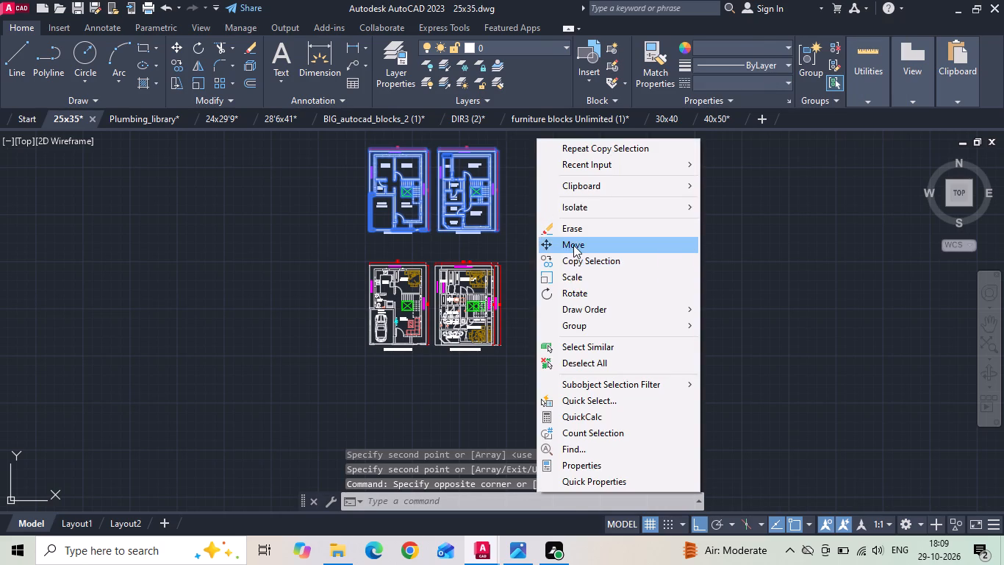
left_click(573, 245)
left_click_drag(579, 221, 574, 255)
middle_click_drag(551, 351, 548, 246)
scroll(545, 334, "up", 2)
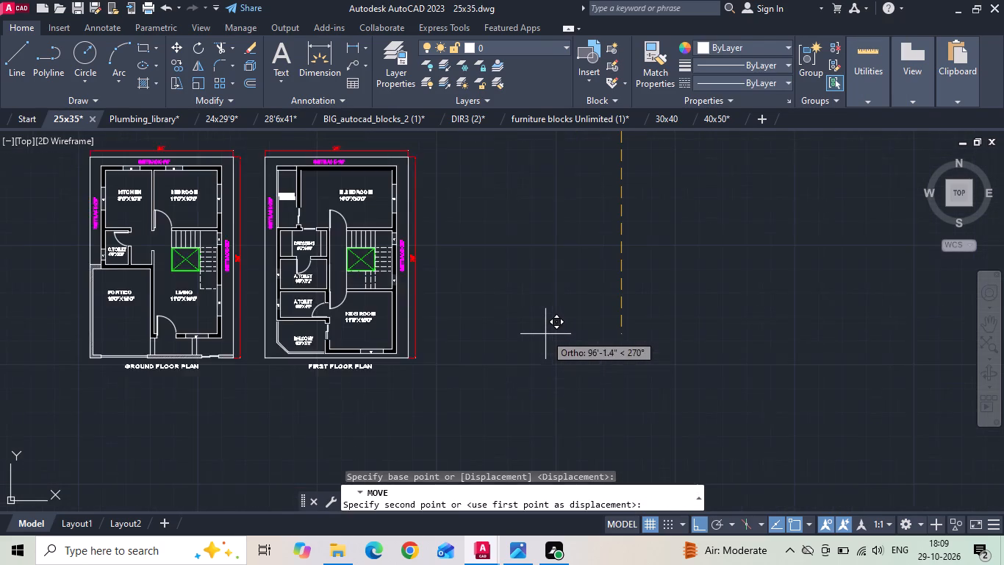
scroll(544, 321, "down", 1)
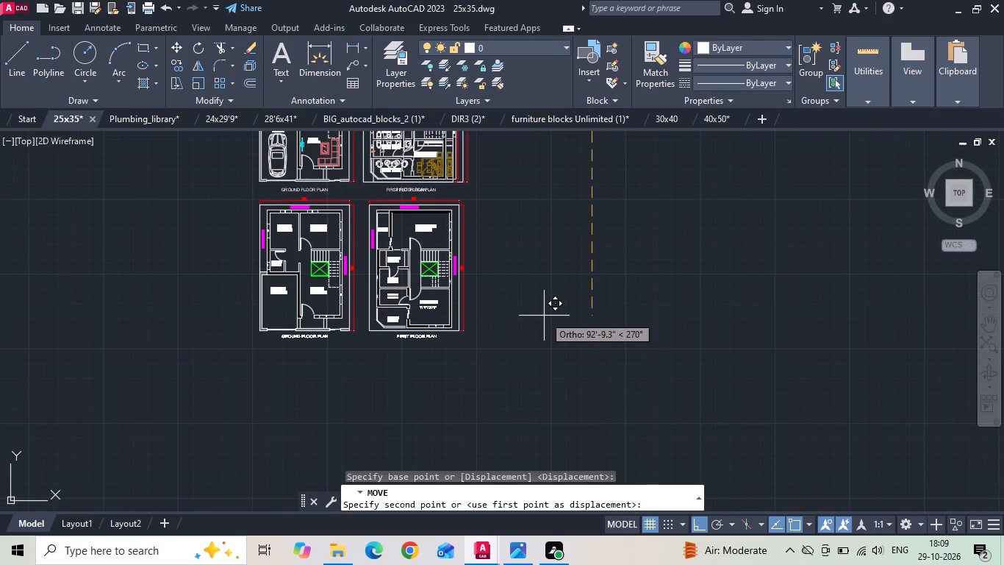
left_click(544, 313)
key("Escape")
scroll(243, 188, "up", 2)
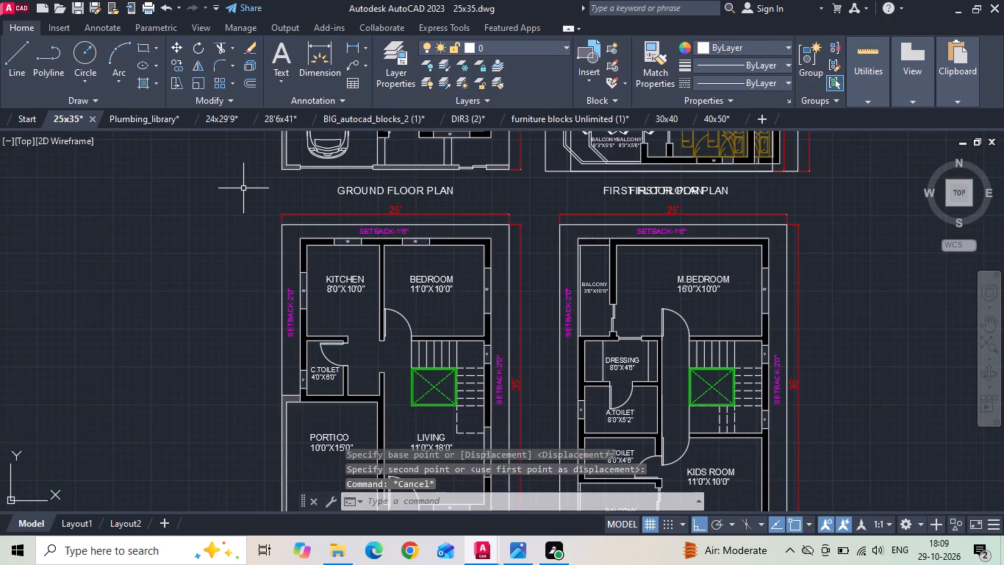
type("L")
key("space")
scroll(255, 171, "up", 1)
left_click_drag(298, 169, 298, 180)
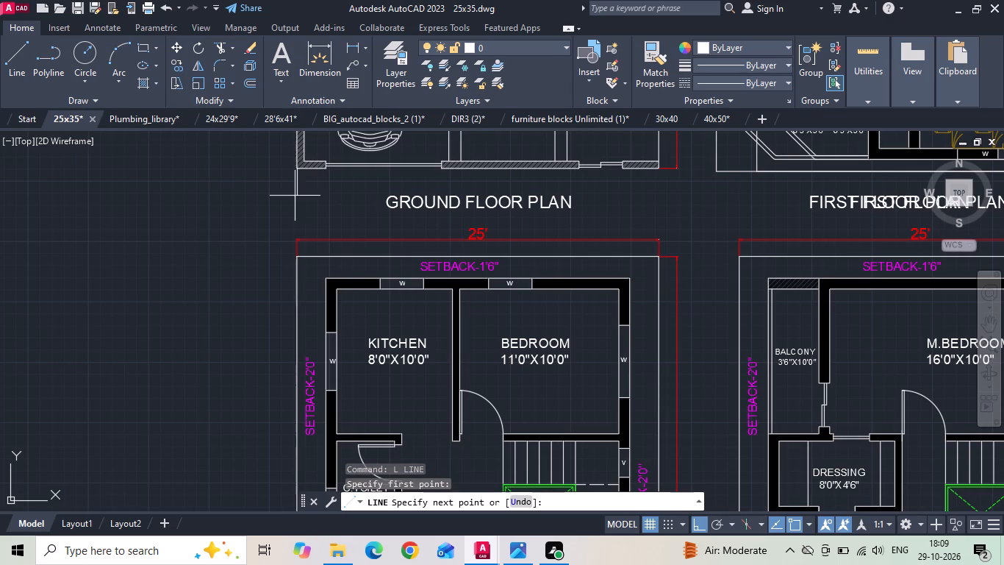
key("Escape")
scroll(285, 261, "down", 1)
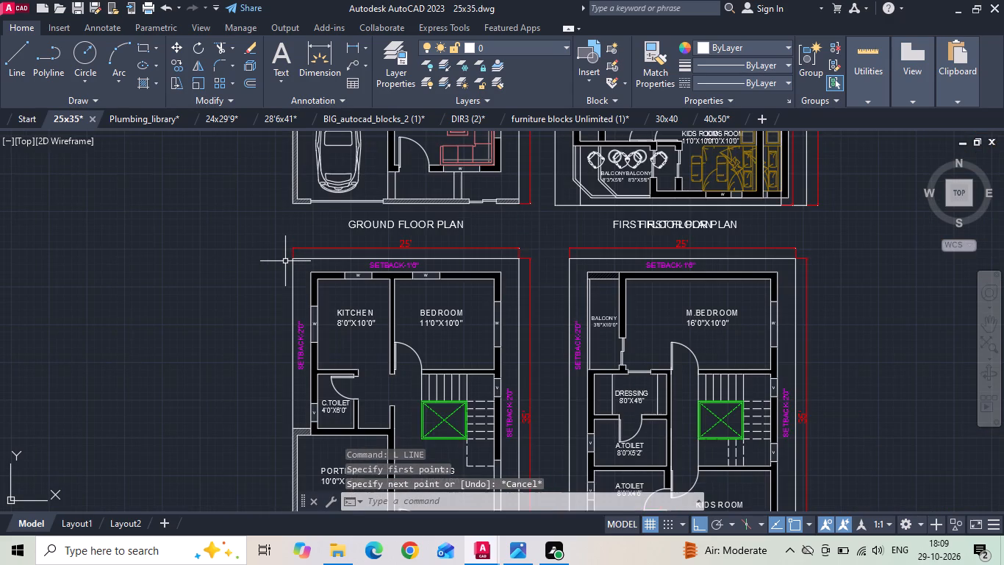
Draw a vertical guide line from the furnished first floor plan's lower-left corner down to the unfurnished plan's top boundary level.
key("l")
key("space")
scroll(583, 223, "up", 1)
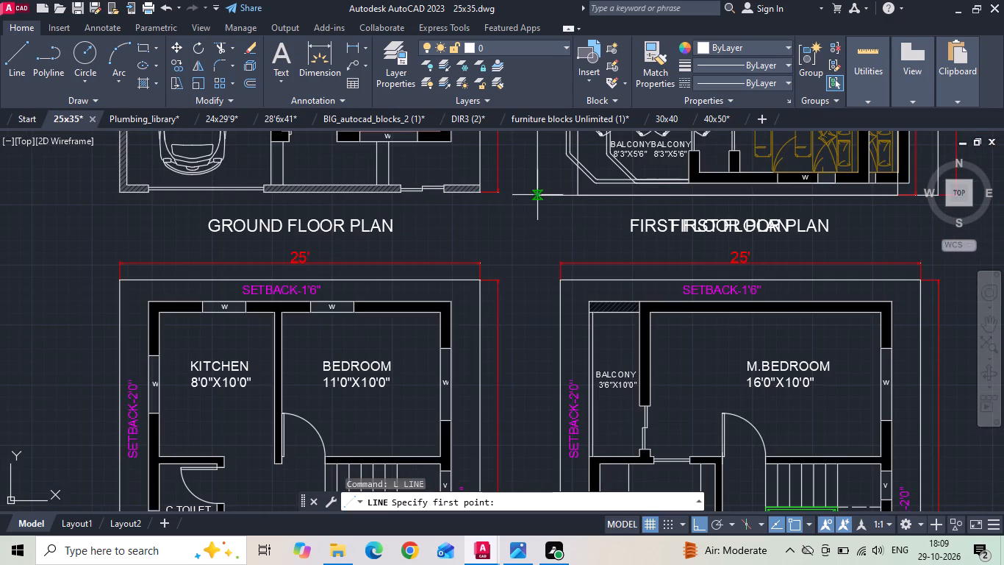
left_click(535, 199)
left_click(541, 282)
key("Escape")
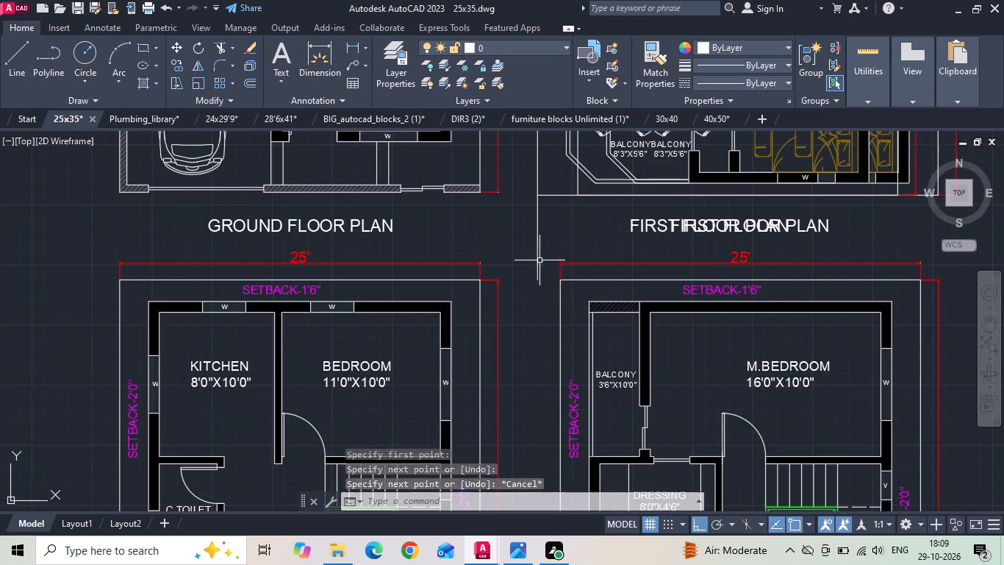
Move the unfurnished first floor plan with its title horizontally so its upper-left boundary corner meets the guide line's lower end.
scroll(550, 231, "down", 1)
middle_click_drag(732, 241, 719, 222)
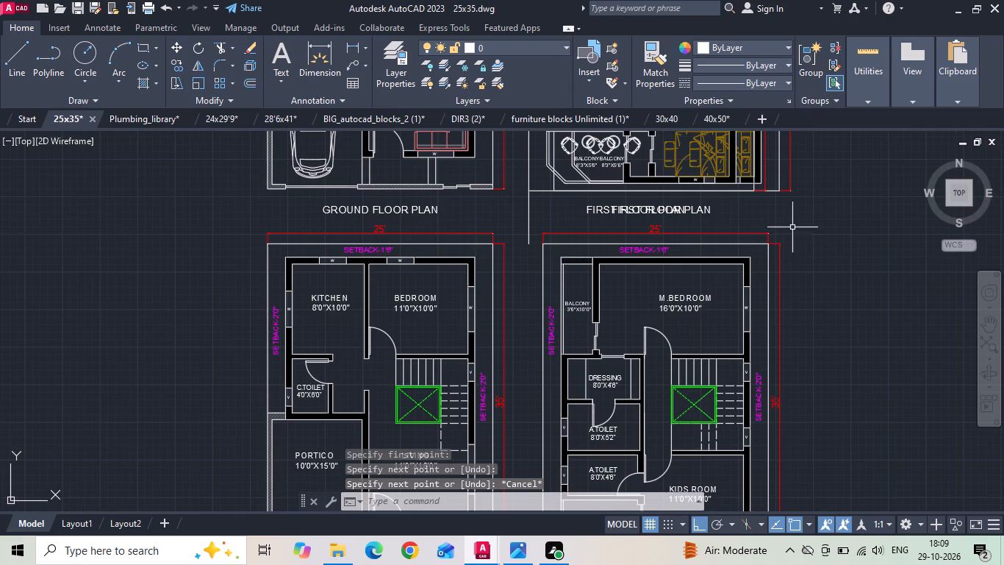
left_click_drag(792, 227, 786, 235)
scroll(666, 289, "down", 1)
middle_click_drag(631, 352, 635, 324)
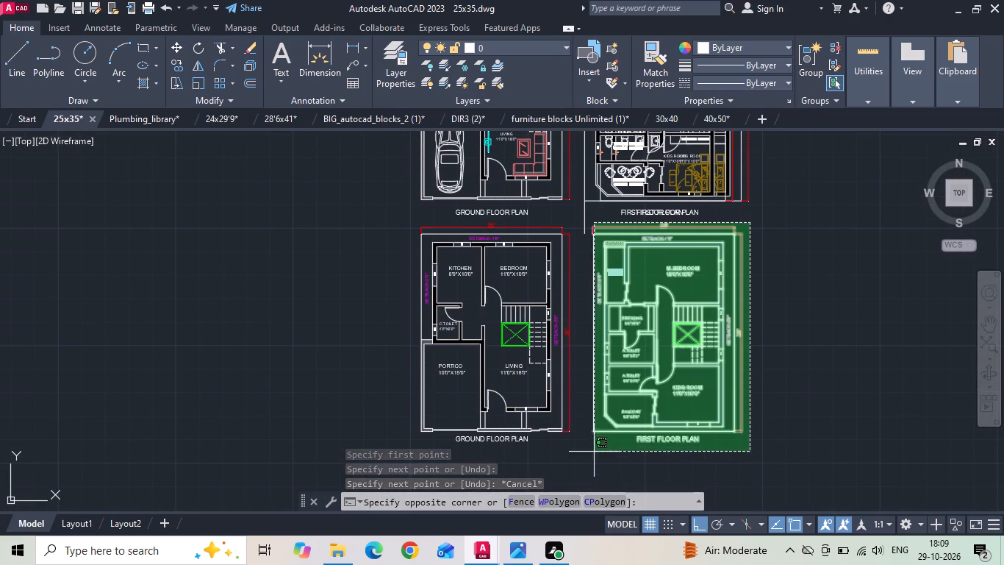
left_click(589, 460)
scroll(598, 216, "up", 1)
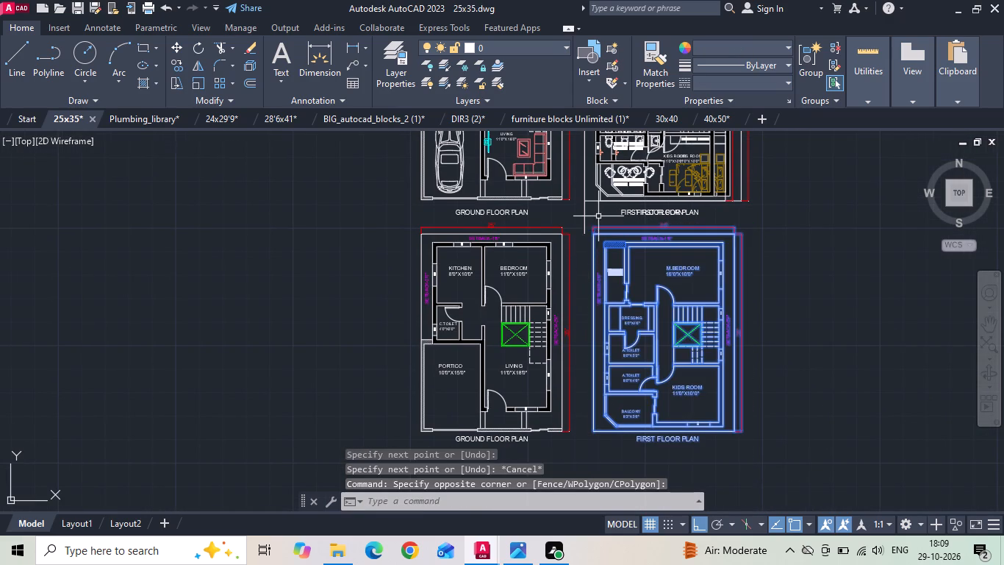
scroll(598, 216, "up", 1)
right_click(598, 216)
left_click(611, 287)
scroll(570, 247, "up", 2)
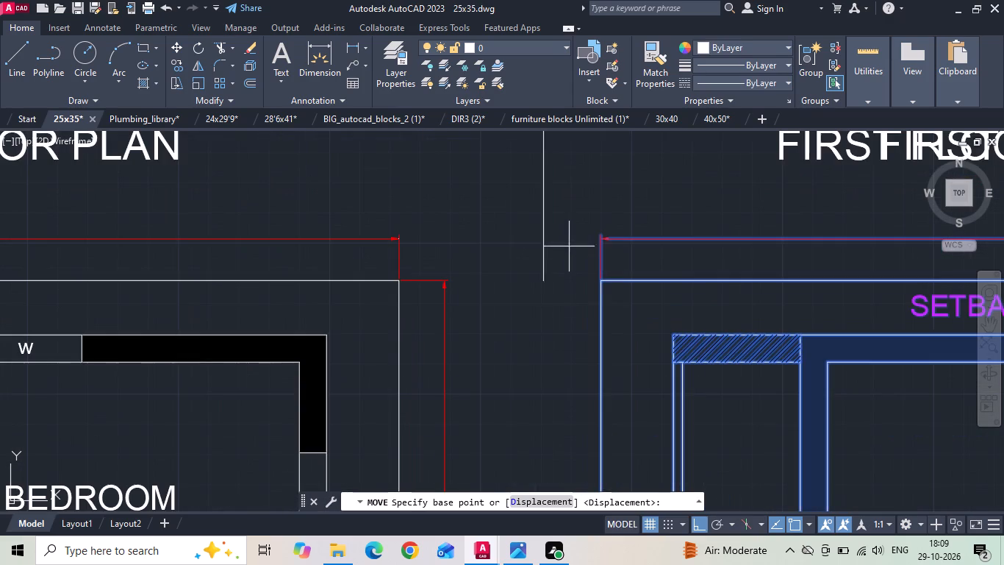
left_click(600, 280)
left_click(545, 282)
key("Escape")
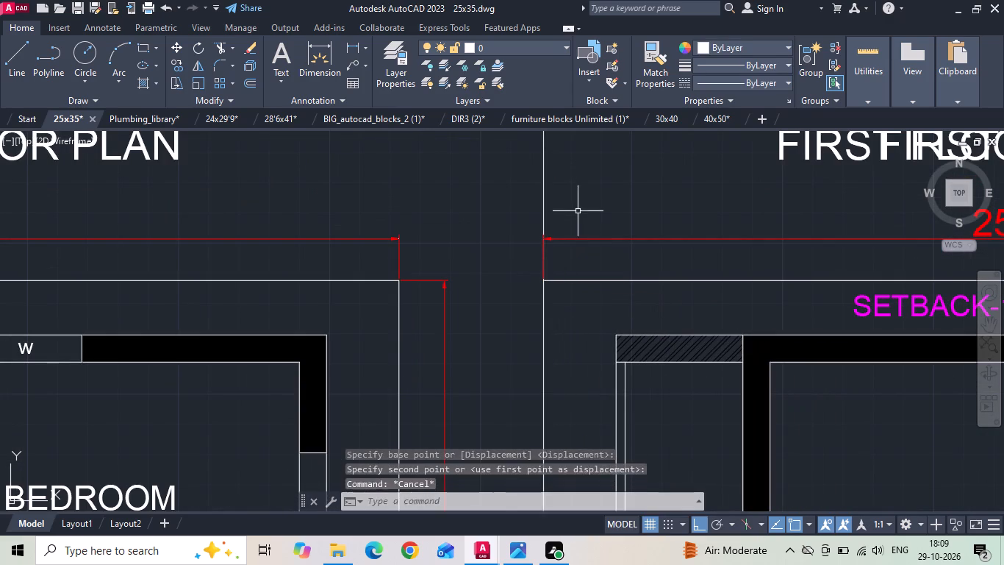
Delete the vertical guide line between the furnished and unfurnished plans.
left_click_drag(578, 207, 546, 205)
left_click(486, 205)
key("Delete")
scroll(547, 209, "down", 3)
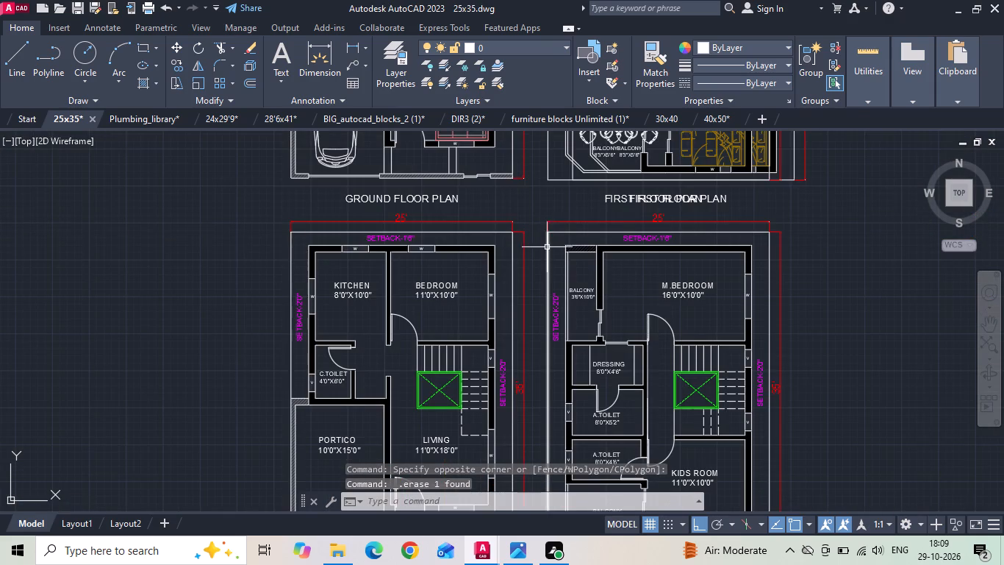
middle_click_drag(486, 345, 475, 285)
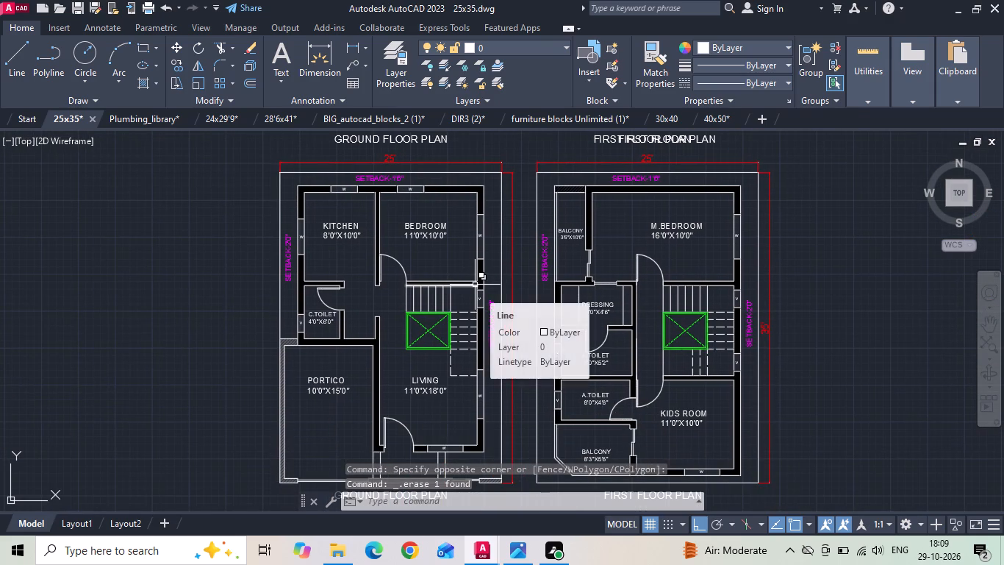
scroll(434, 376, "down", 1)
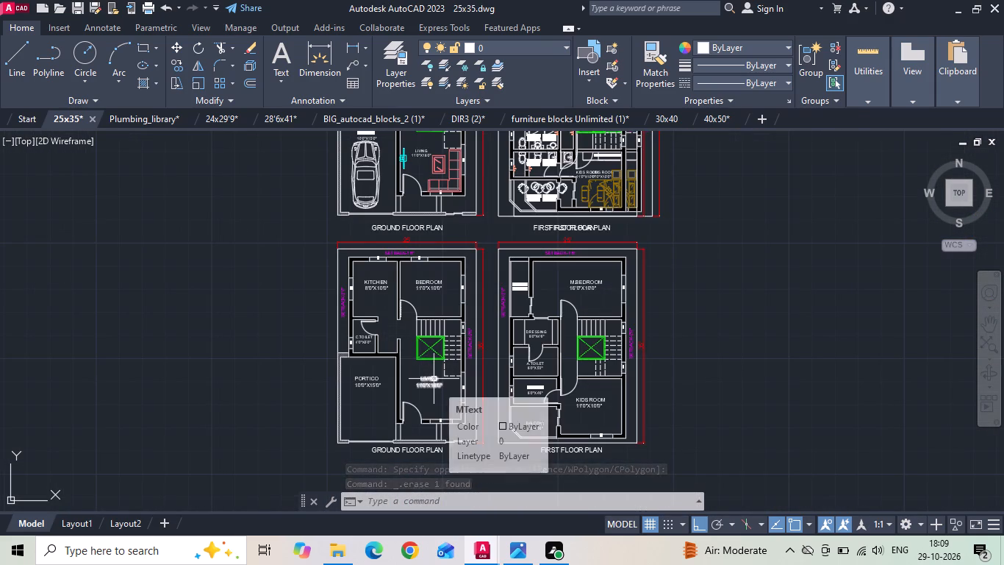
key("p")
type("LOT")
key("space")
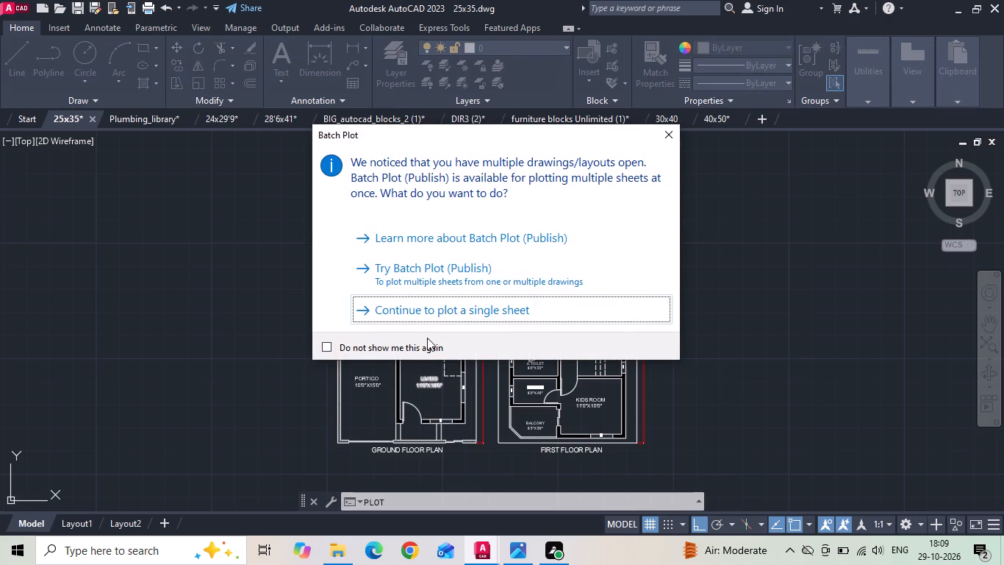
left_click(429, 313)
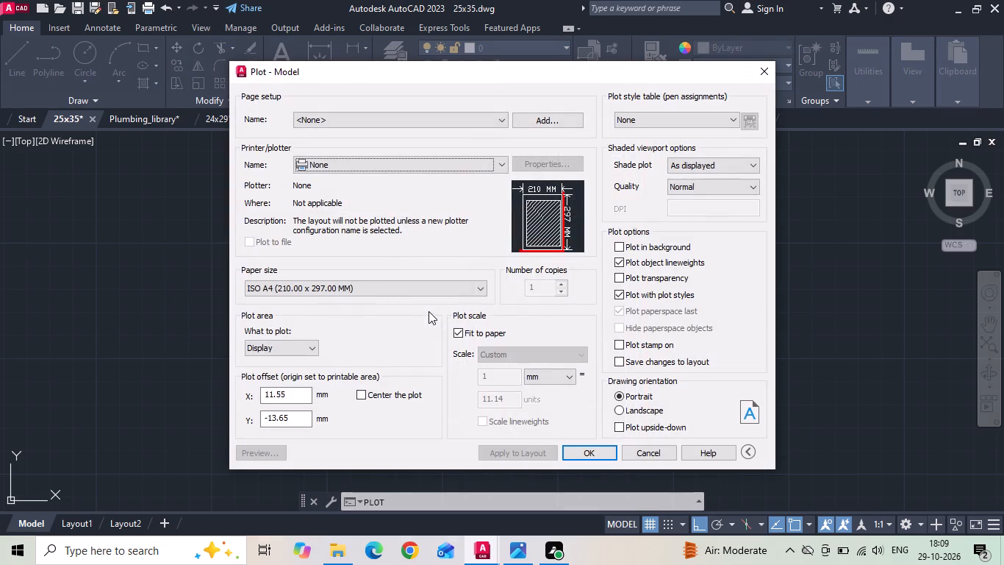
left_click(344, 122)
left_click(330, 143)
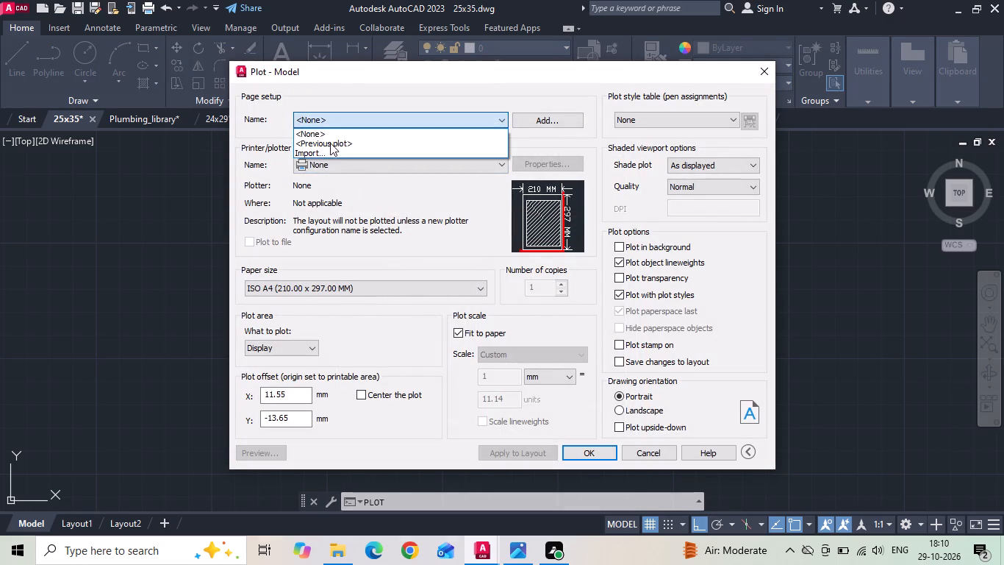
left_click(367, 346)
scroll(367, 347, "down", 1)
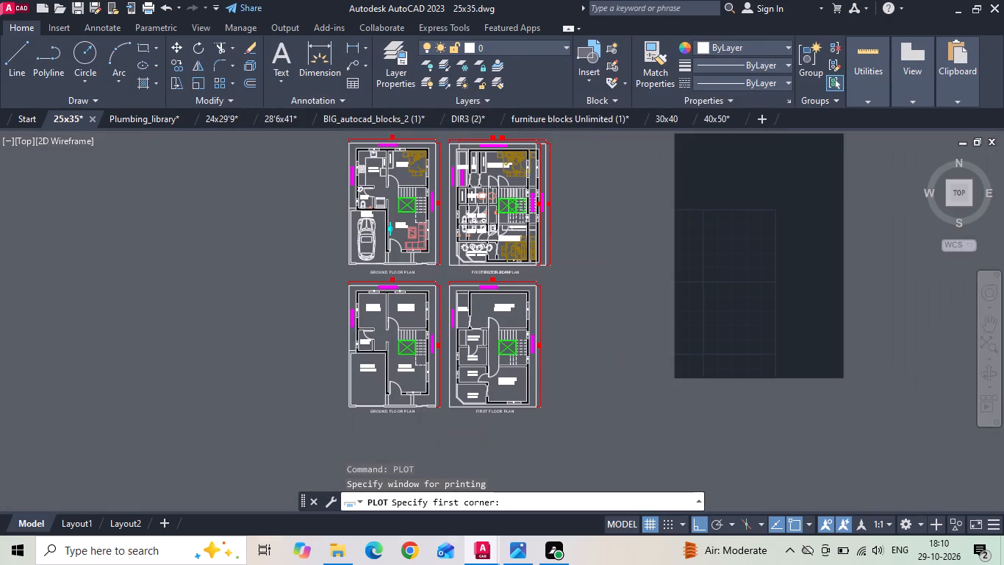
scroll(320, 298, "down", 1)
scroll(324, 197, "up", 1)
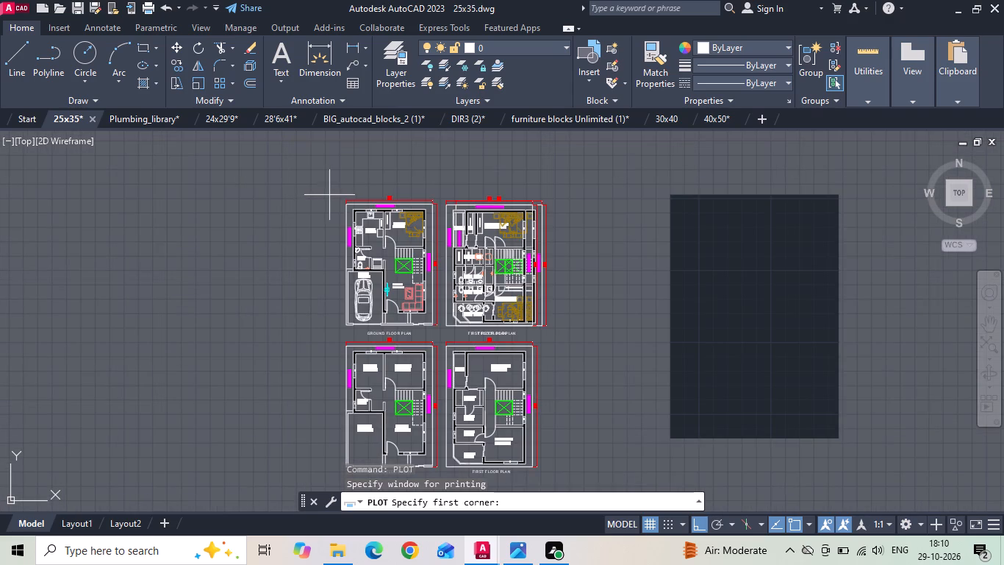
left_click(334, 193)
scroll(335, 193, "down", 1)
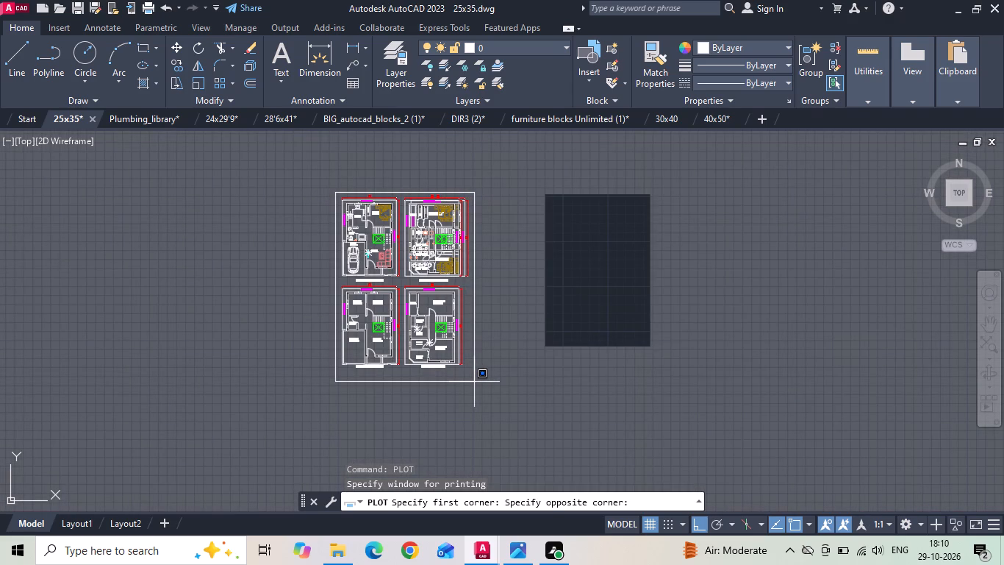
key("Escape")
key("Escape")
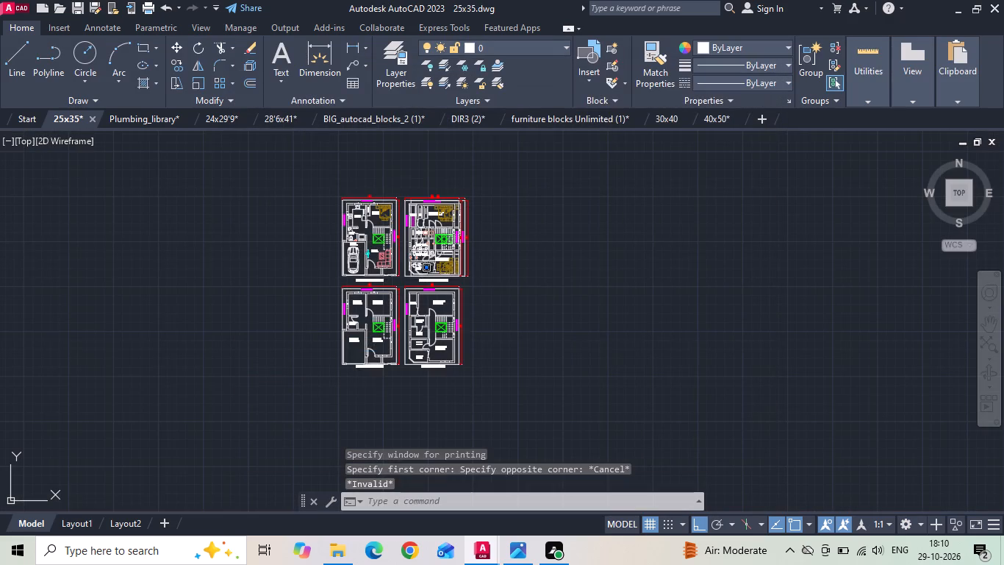
Undo the latest edits back to before the furnished first floor plan was copied and the unfurnished plans were moved.
key("ctrl+z")
key("ctrl+z")
key("ctrl+z")
key("ctrl+z")
key("ctrl+z")
key("ctrl+z")
key("ctrl+z")
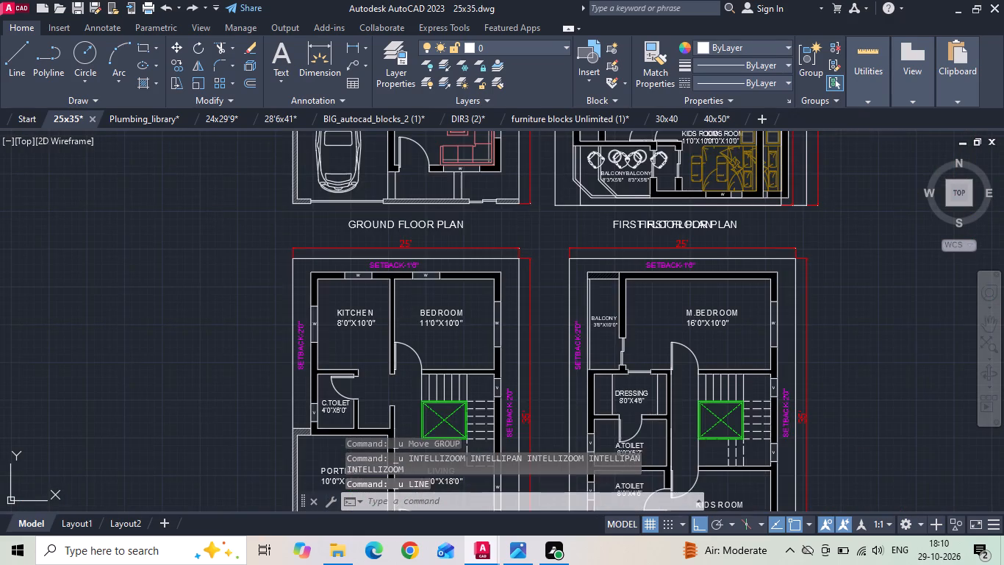
key("ctrl+z")
key("ctrl+z")
key("ctrl+z")
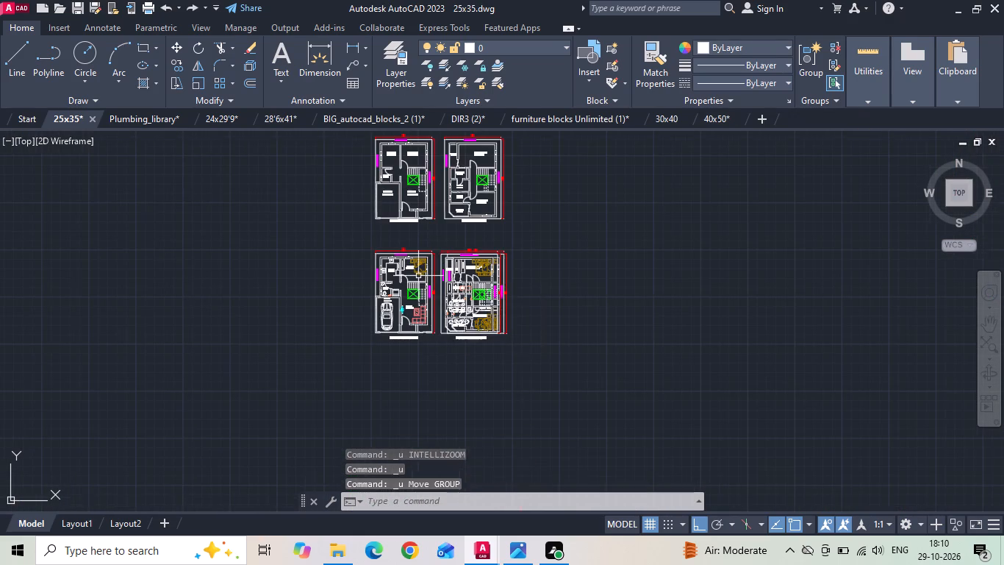
key("ctrl+z")
key("ctrl+z")
Move the two unfurnished floor plans with their titles straight down to a row just below the furnished plans.
scroll(418, 276, "down", 3)
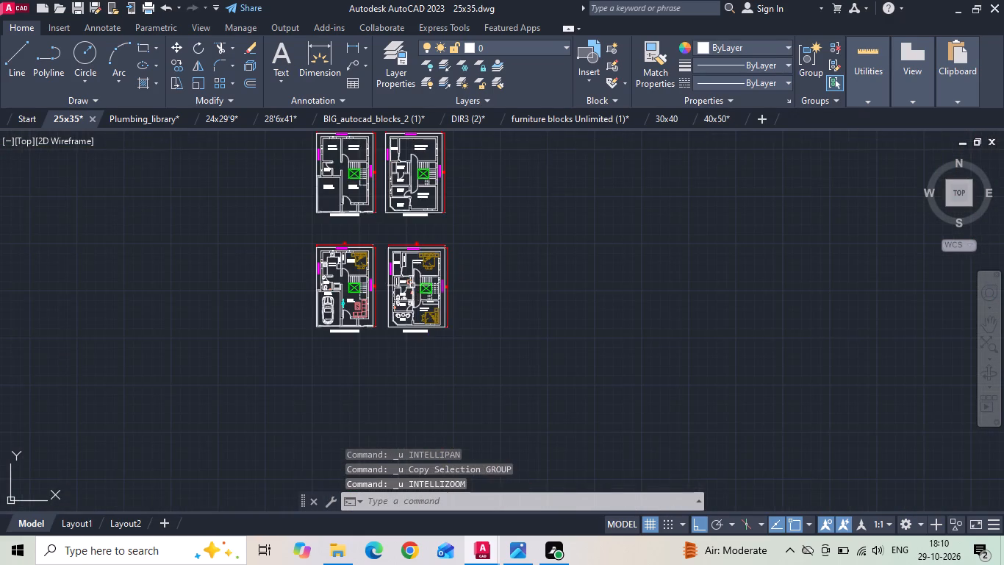
scroll(399, 334, "down", 1)
left_click_drag(337, 267, 348, 255)
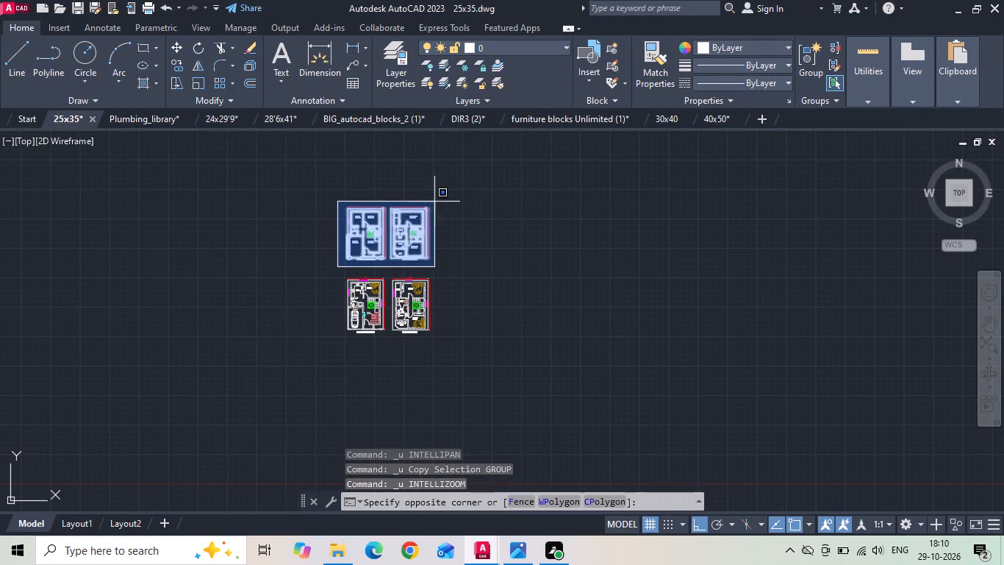
left_click(446, 191)
right_click(446, 191)
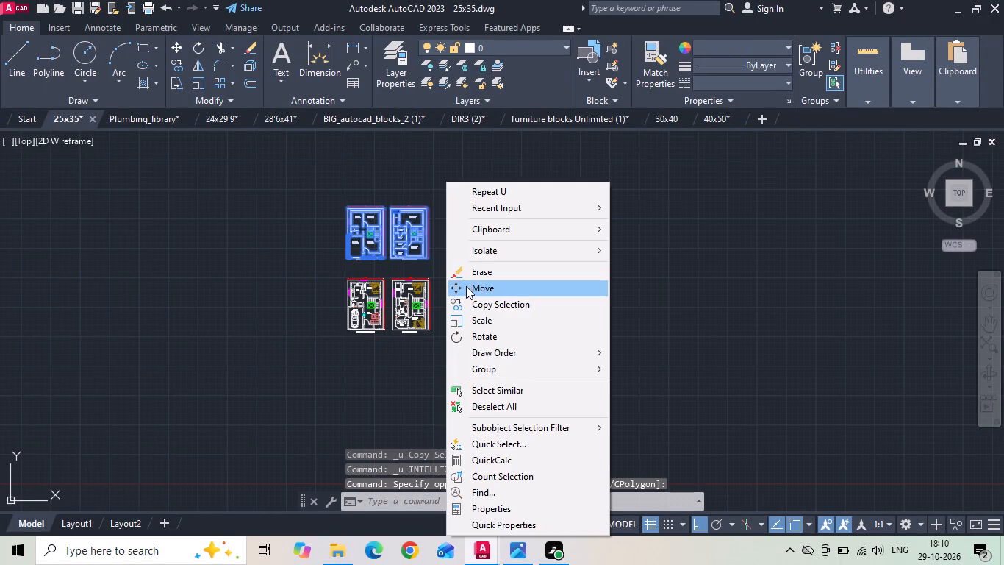
left_click(466, 286)
left_click_drag(474, 256, 474, 291)
scroll(462, 411, "up", 2)
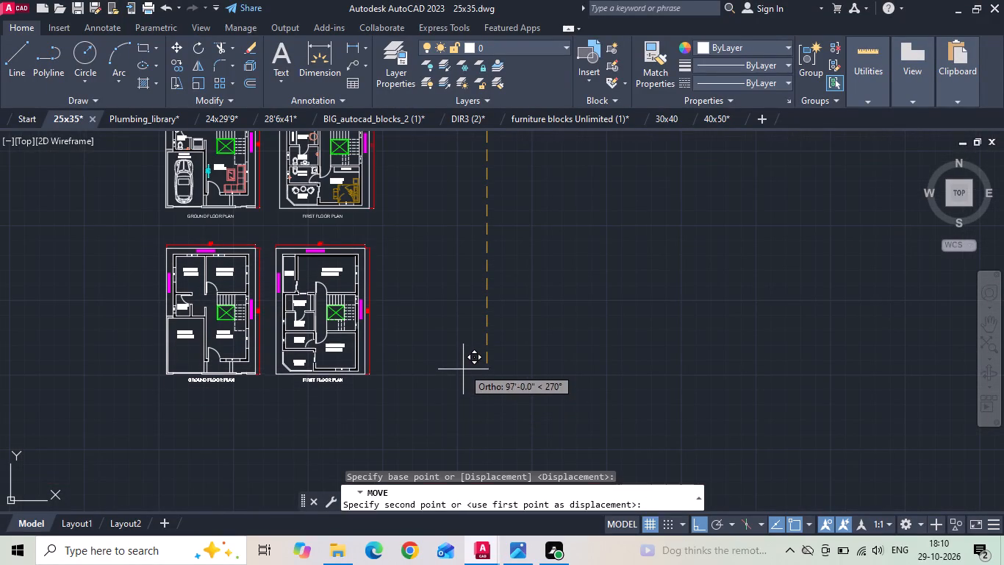
left_click(464, 350)
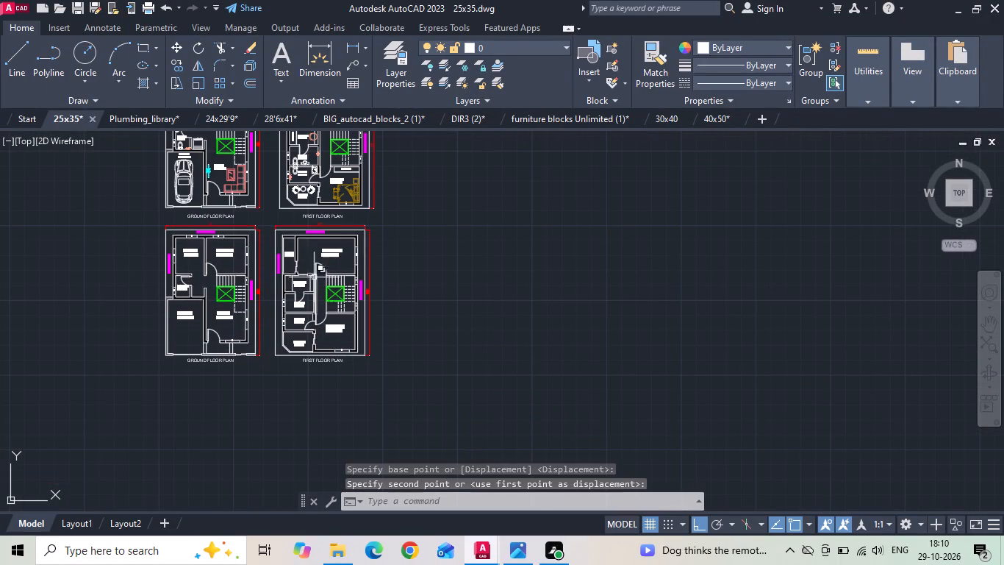
Draw a vertical guide line from the unfurnished first floor plan's upper-left boundary corner up to the furnished plan's bottom boundary level.
scroll(273, 216, "up", 2)
type("L")
key("space")
scroll(271, 219, "up", 1)
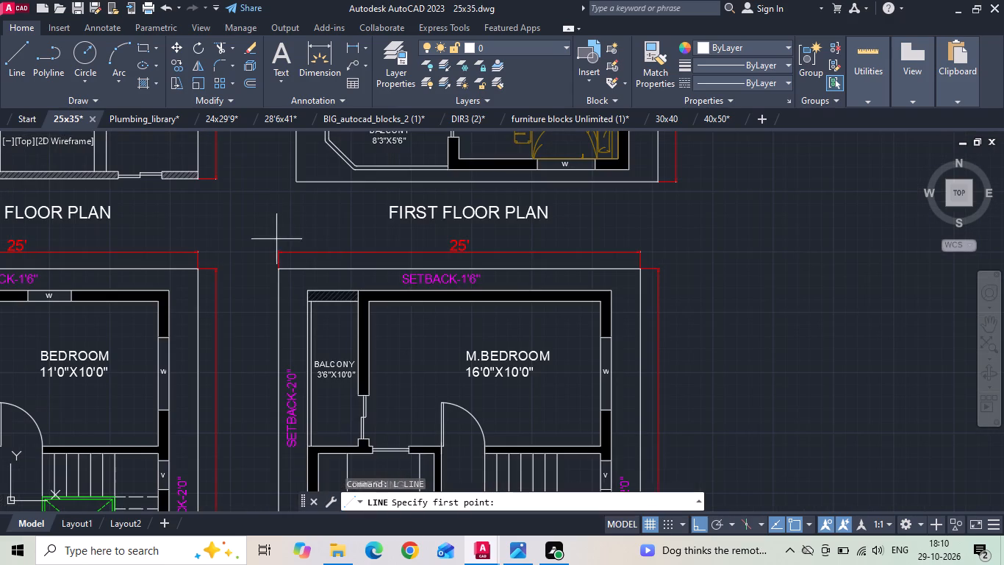
left_click(276, 271)
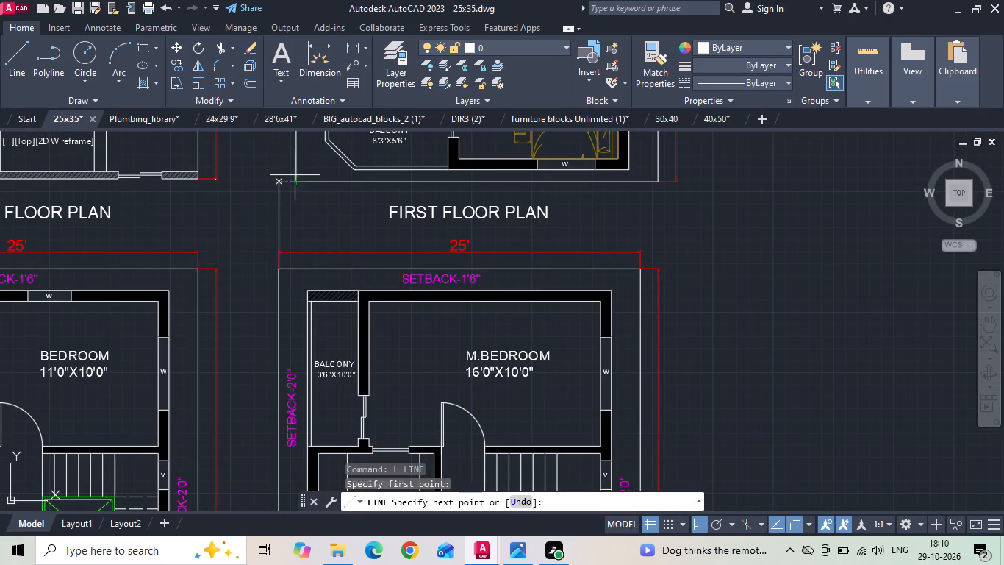
left_click(276, 177)
key("Escape")
scroll(285, 257, "down", 1)
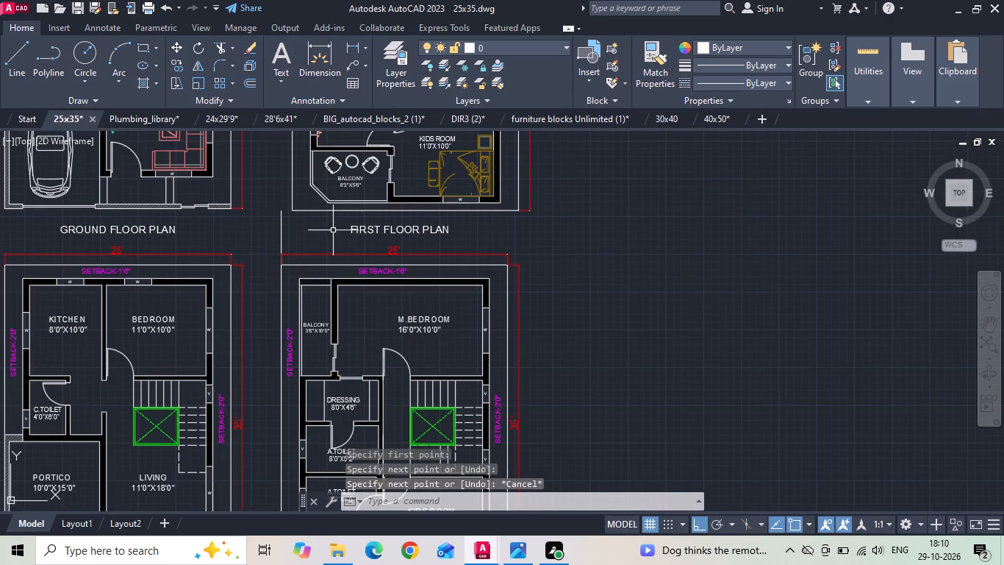
Move the furnished first floor plan with its title horizontally so its lower-left boundary corner meets the guide line's upper end.
left_click(391, 230)
middle_click_drag(337, 230, 345, 293)
scroll(352, 329, "down", 1)
middle_click_drag(398, 288, 394, 320)
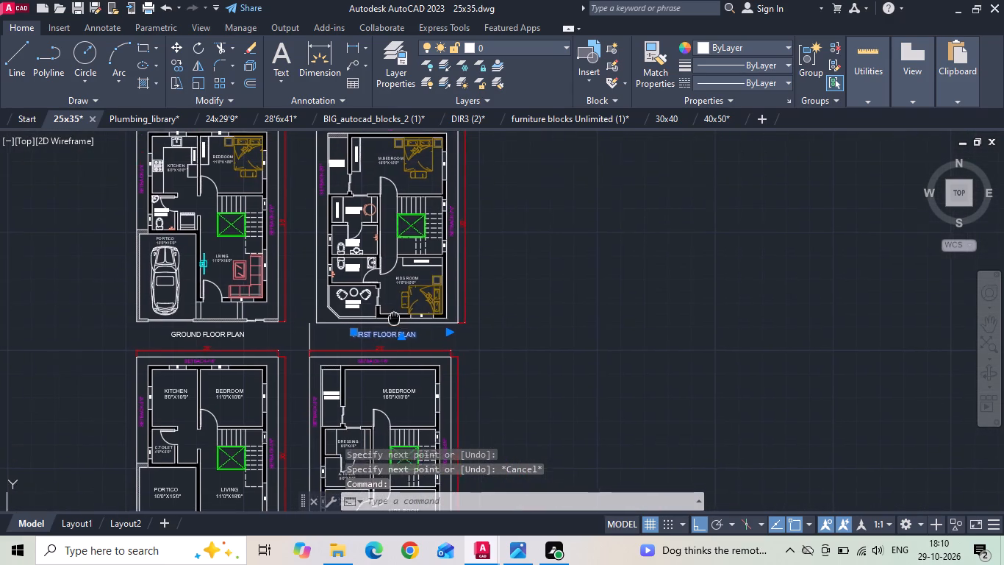
scroll(462, 255, "down", 1)
left_click_drag(479, 155, 456, 183)
scroll(406, 249, "up", 1)
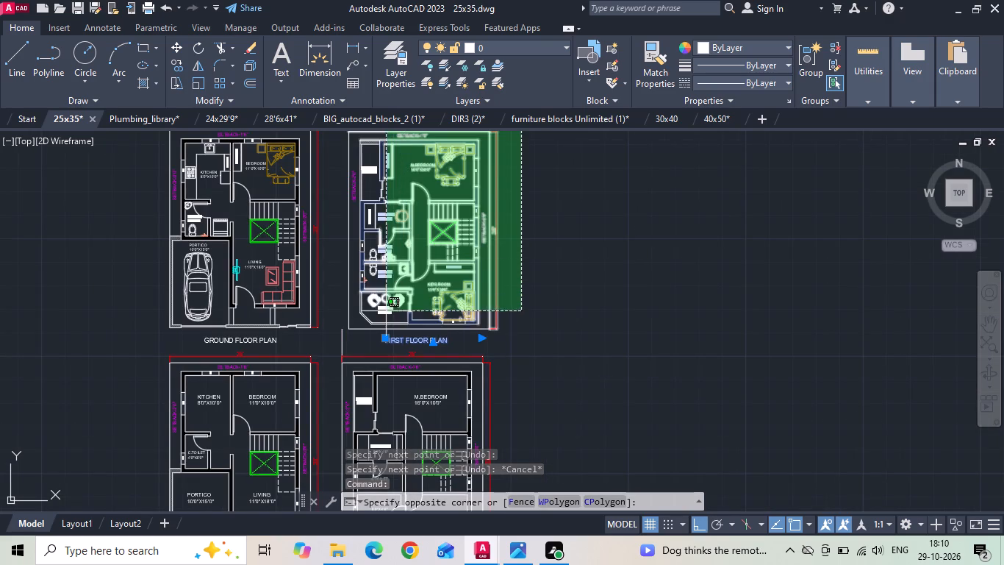
left_click(348, 345)
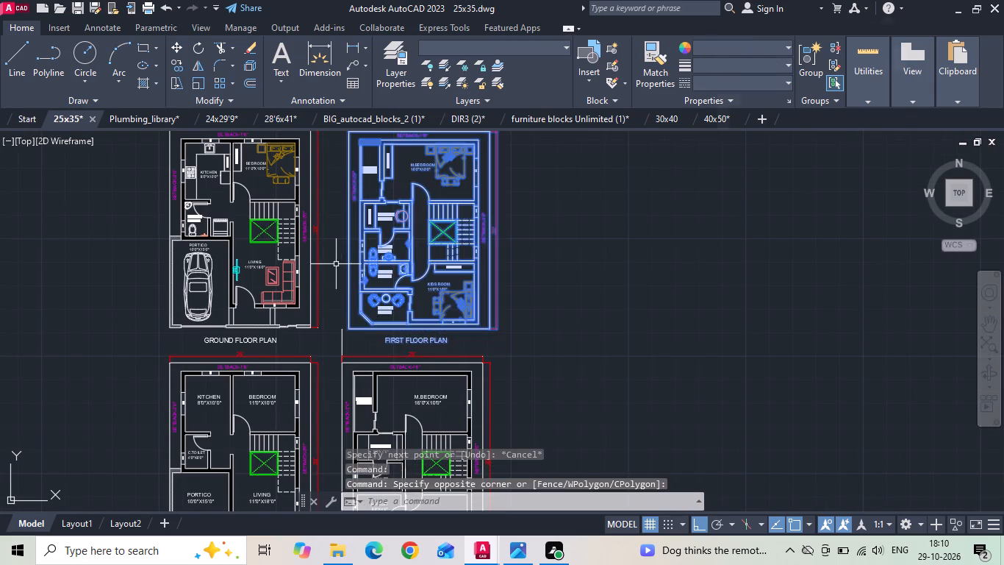
right_click(336, 263)
left_click(351, 288)
scroll(332, 328, "up", 3)
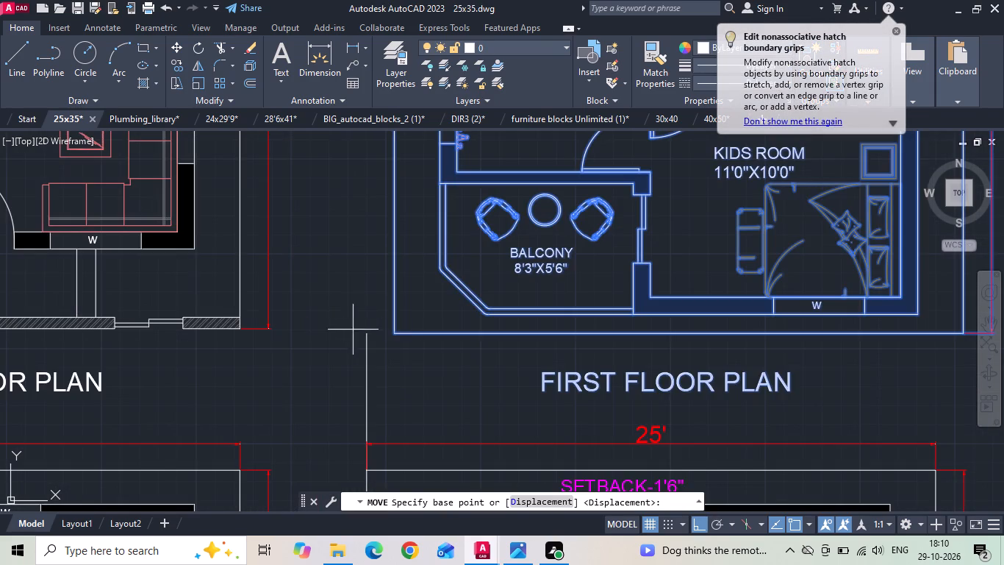
left_click(395, 331)
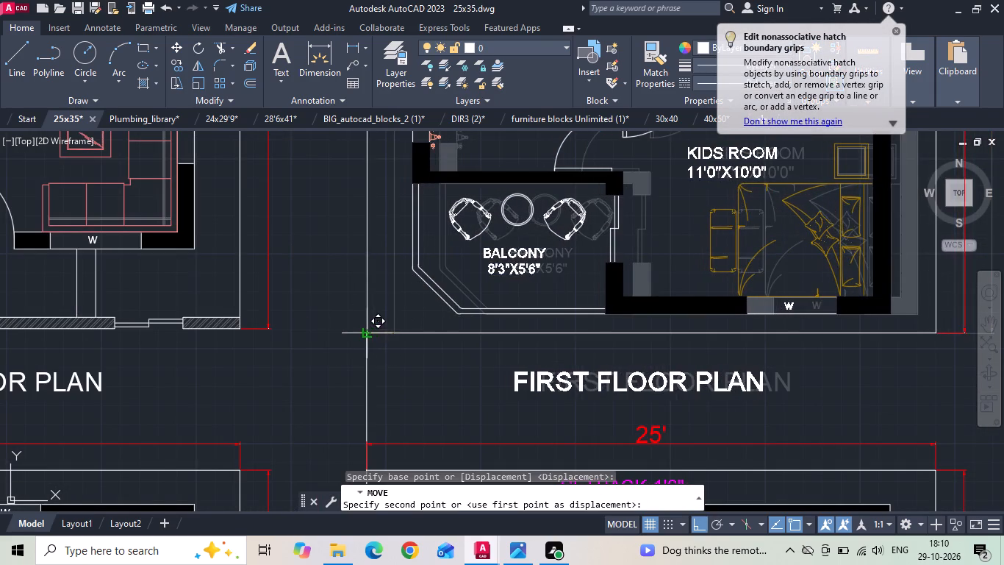
left_click(371, 335)
Delete the vertical guide line between the two first floor plans.
left_click_drag(375, 371, 348, 381)
left_click(330, 383)
key("Delete")
Start a single-sheet plot of the model using the previous plot's page setup.
scroll(345, 354, "down", 3)
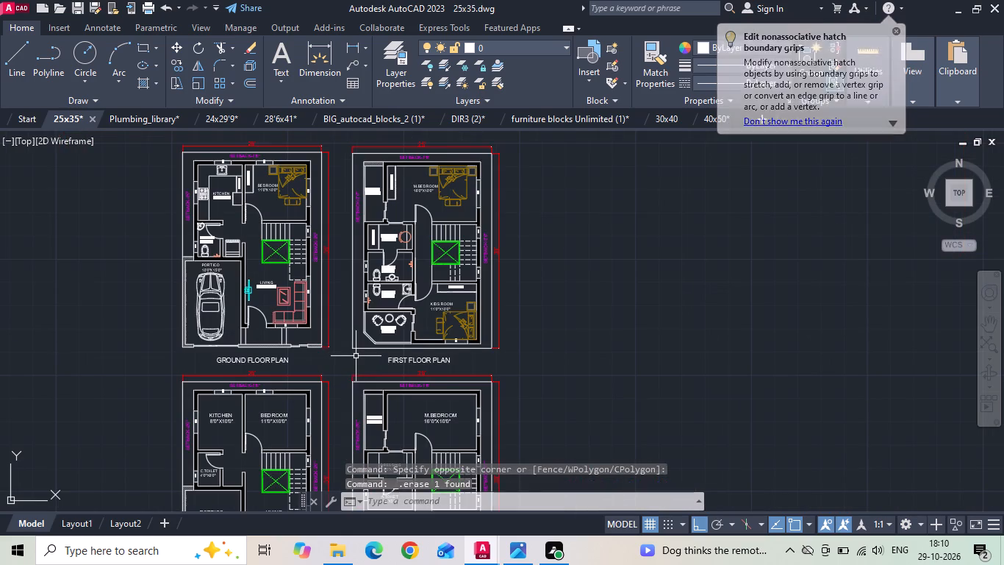
type("PLO")
type("T")
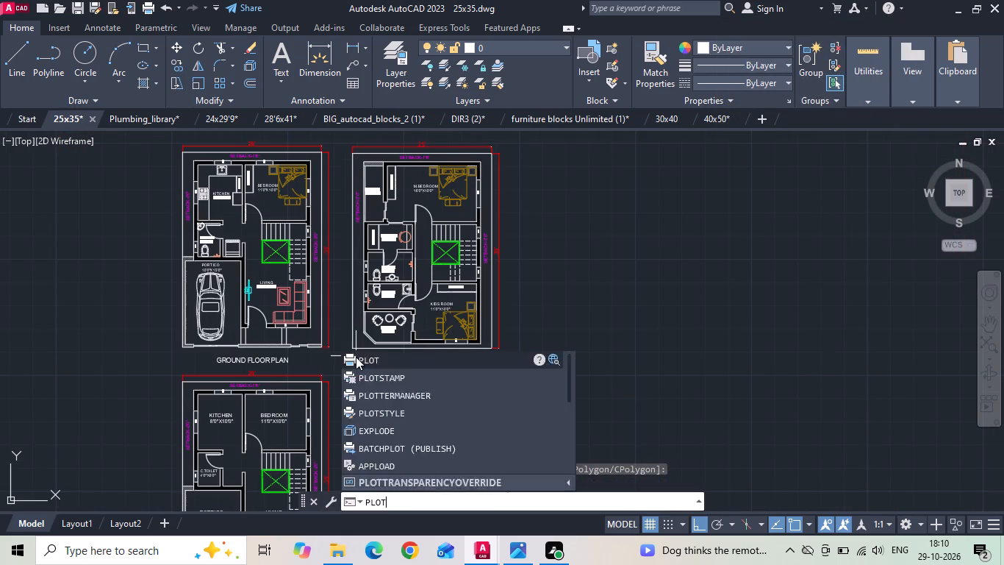
key("space")
left_click(402, 314)
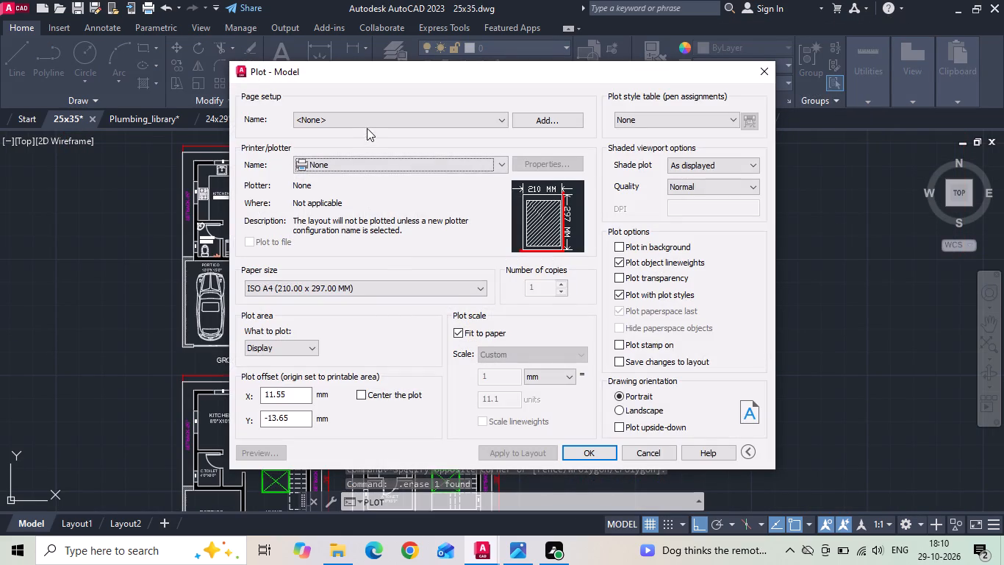
left_click(370, 121)
left_click(362, 145)
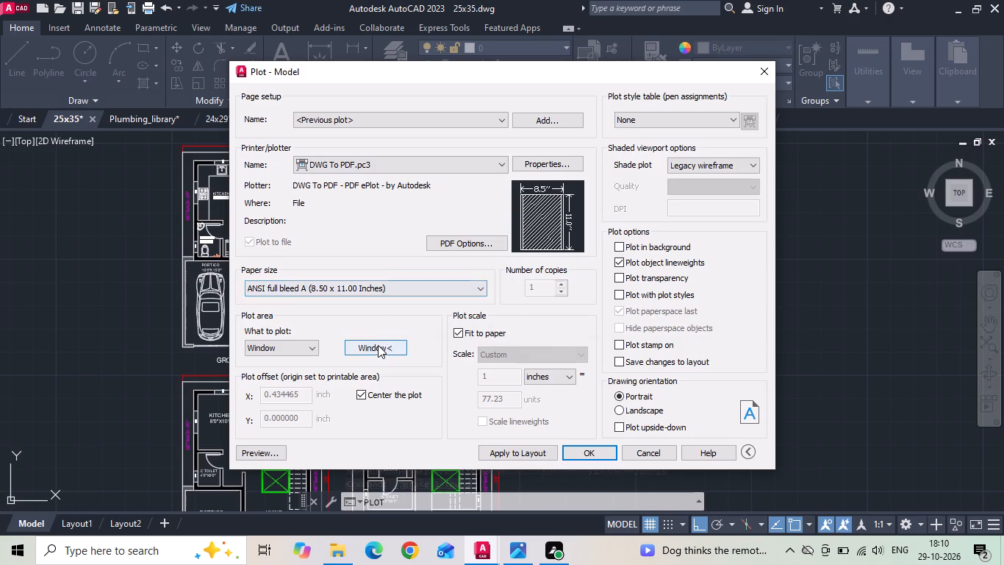
Set the plot window around all four floor plans with their titles and preview the sheet.
left_click(378, 345)
scroll(411, 196, "down", 2)
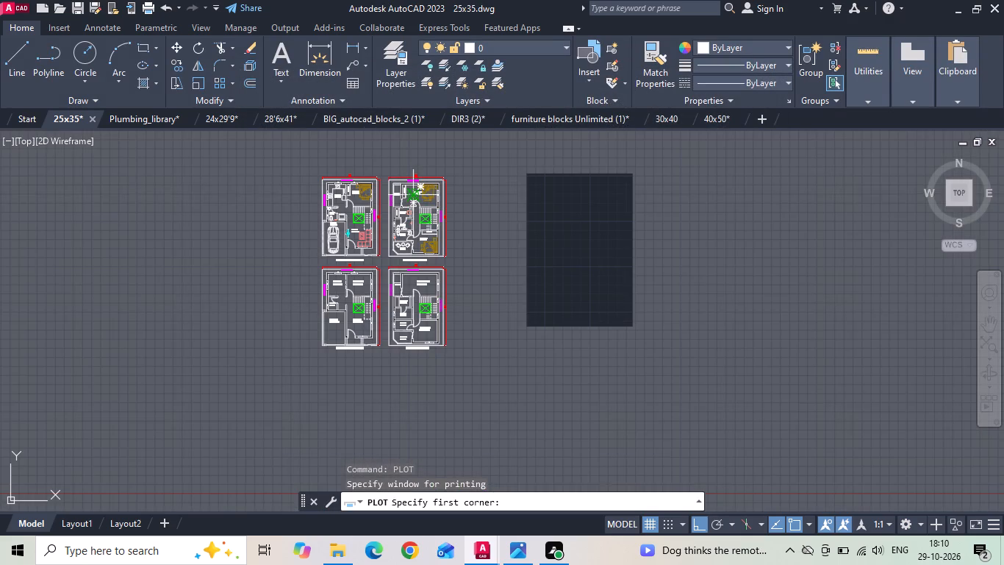
scroll(306, 170, "up", 1)
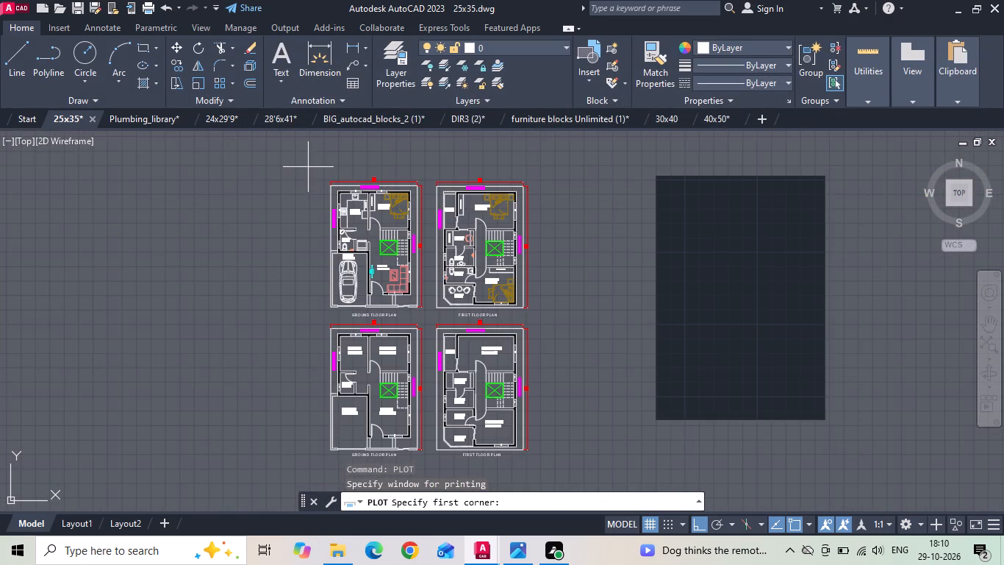
left_click(308, 167)
middle_click_drag(448, 310, 448, 266)
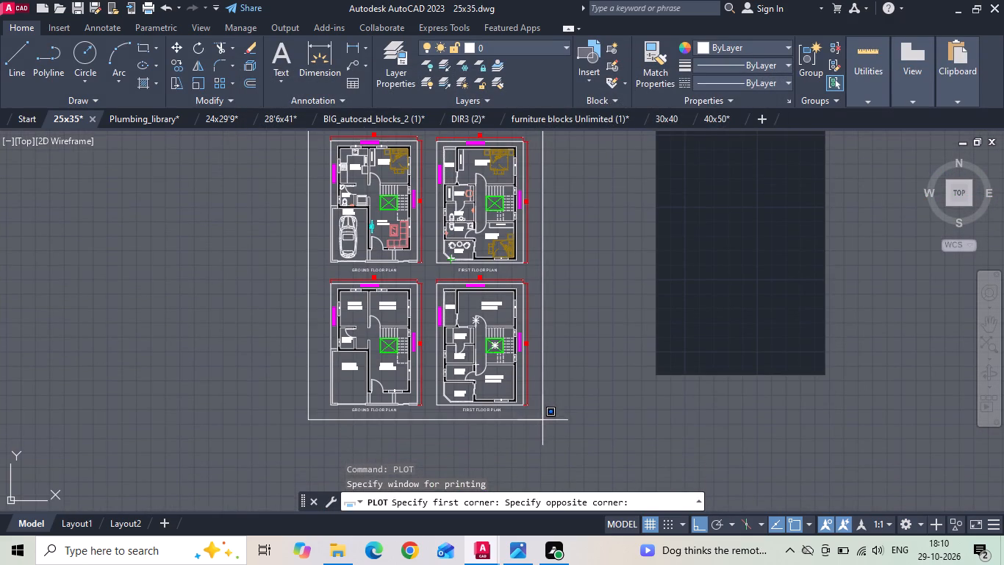
left_click(542, 420)
left_click(273, 455)
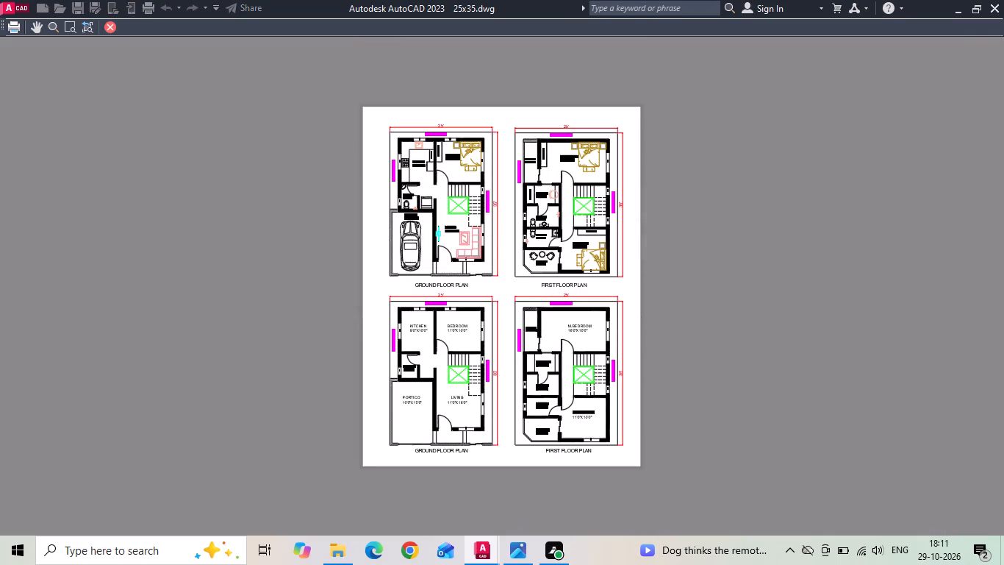
key("space")
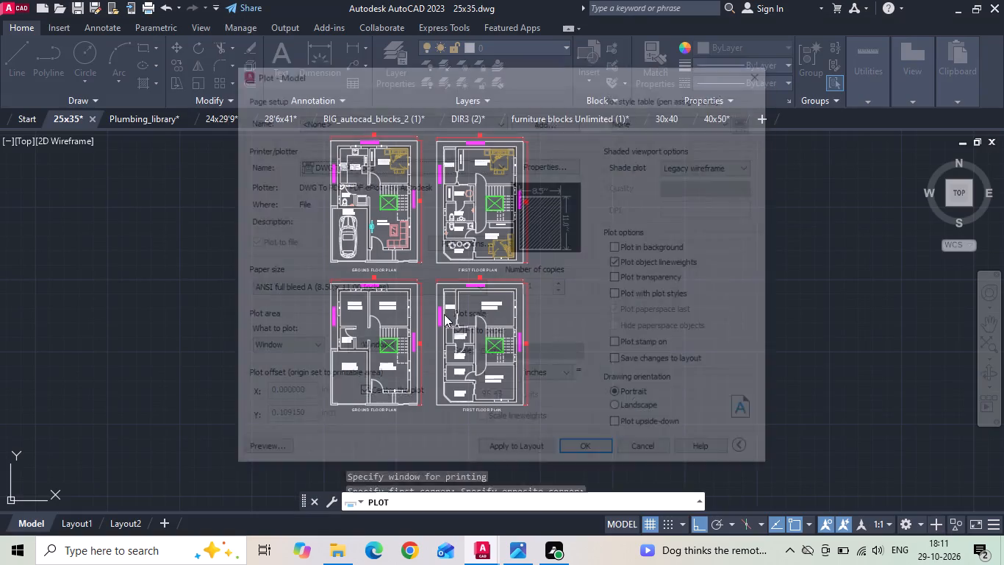
Plot the sheet to PDF as 25x35 in the desktop's INTERNSHIP > 29102026 folder and close the opened PDF.
left_click(590, 449)
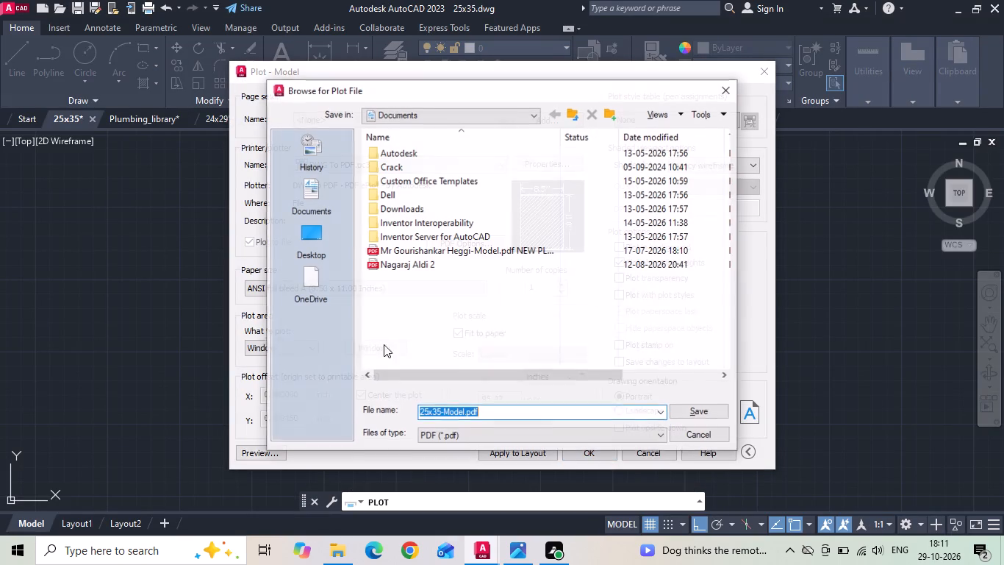
left_click(323, 246)
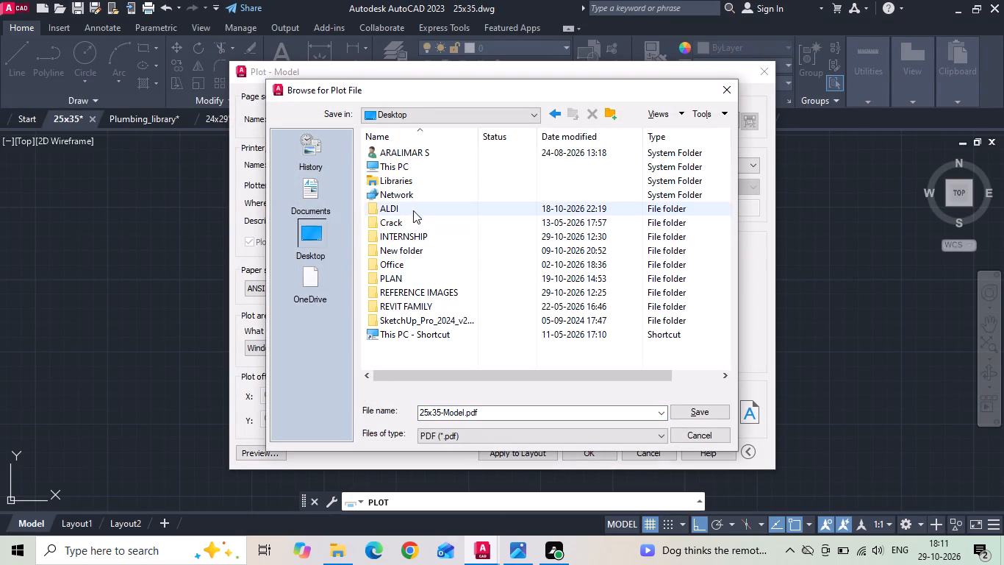
double_click(401, 233)
scroll(411, 295, "down", 3)
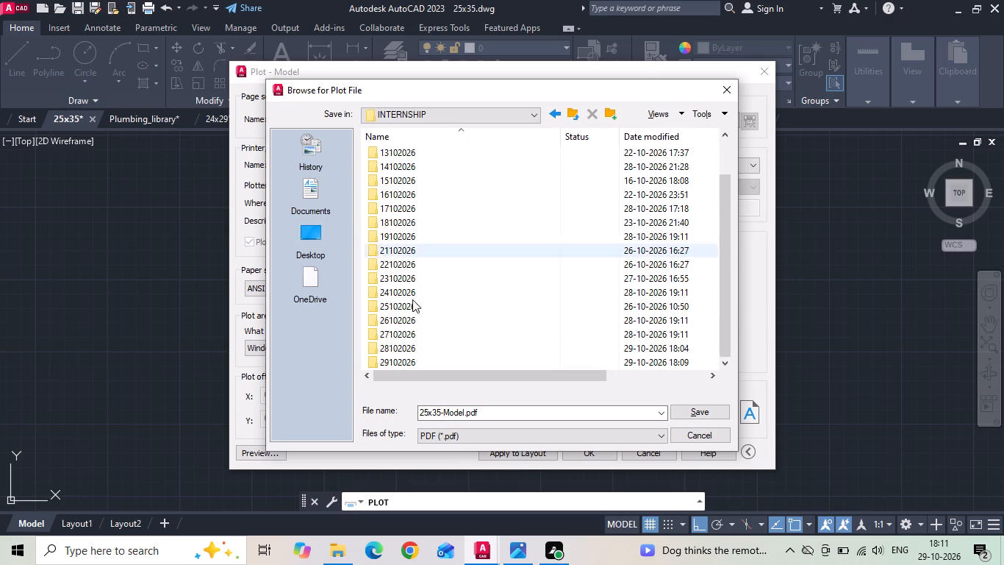
double_click(405, 362)
double_click(516, 411)
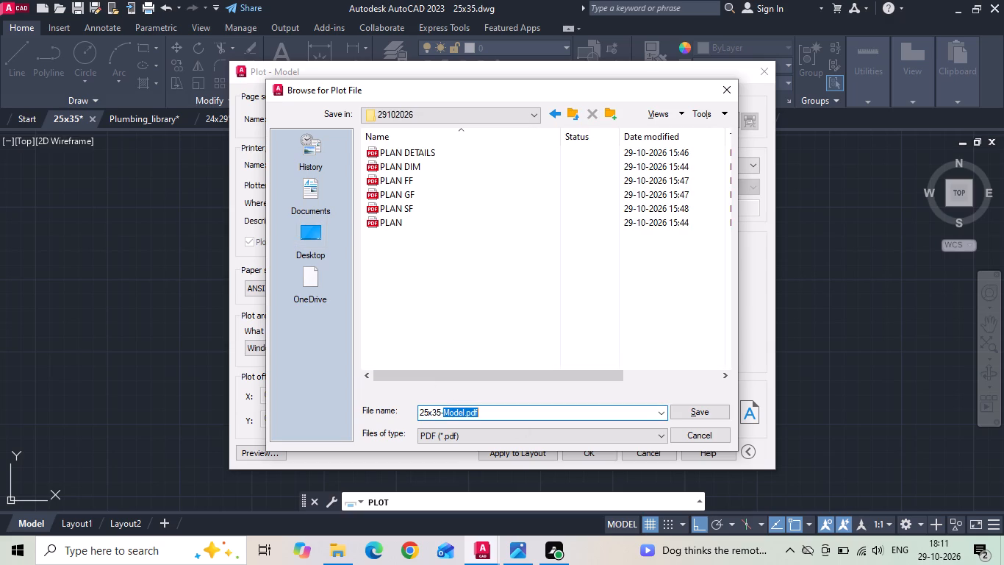
key("BackSpace")
key("BackSpace")
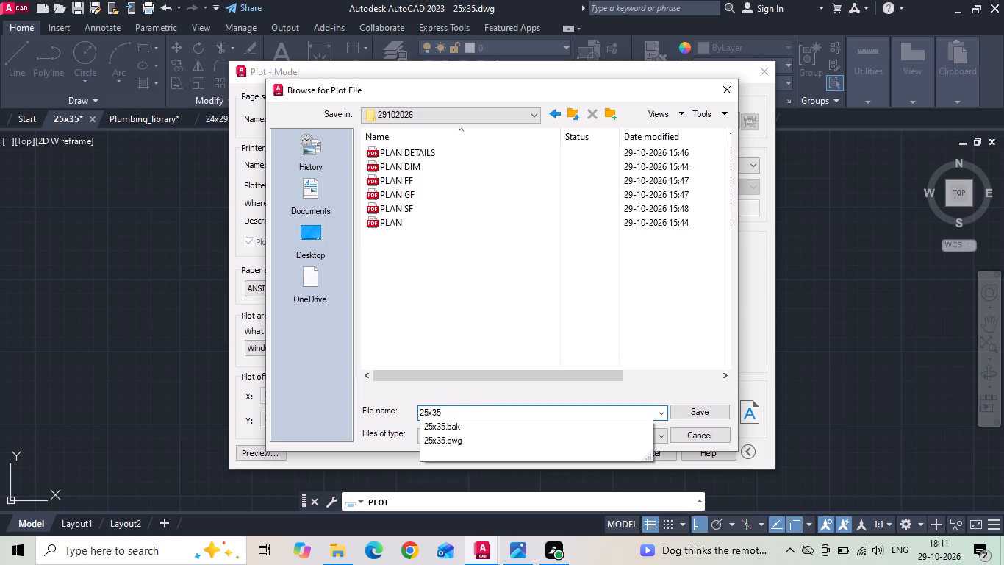
key("Return")
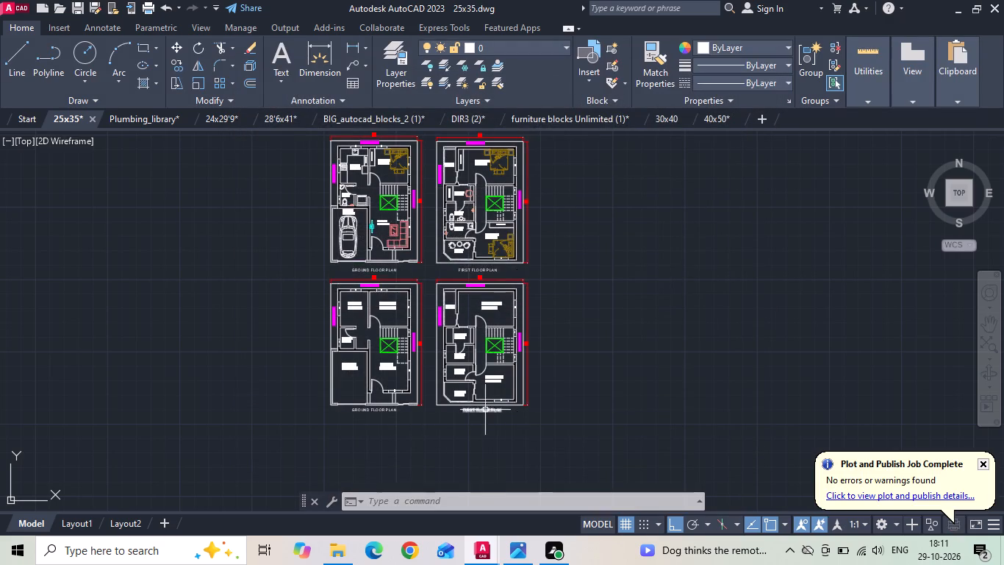
scroll(395, 271, "up", 1)
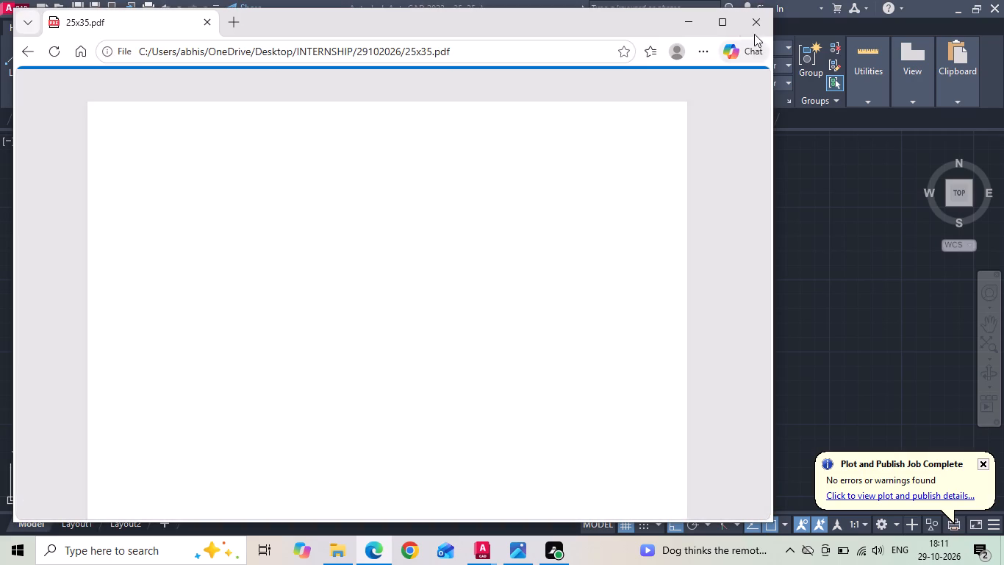
left_click(758, 26)
Start another single-sheet plot with the previous plot's page setup and set its orientation to landscape.
scroll(397, 216, "up", 2)
scroll(353, 305, "up", 2)
scroll(352, 284, "down", 3)
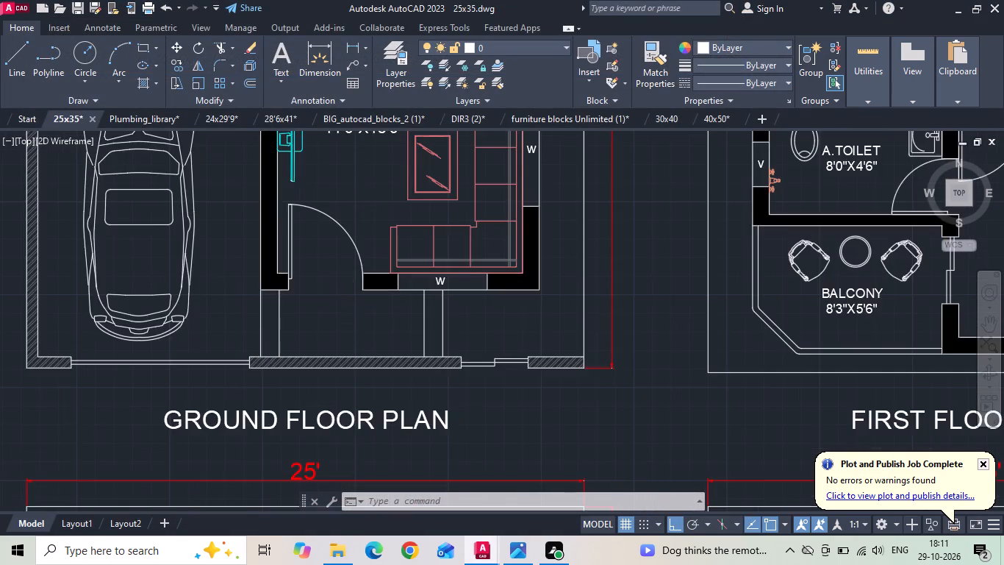
scroll(415, 275, "down", 3)
type("PLOT")
key("space")
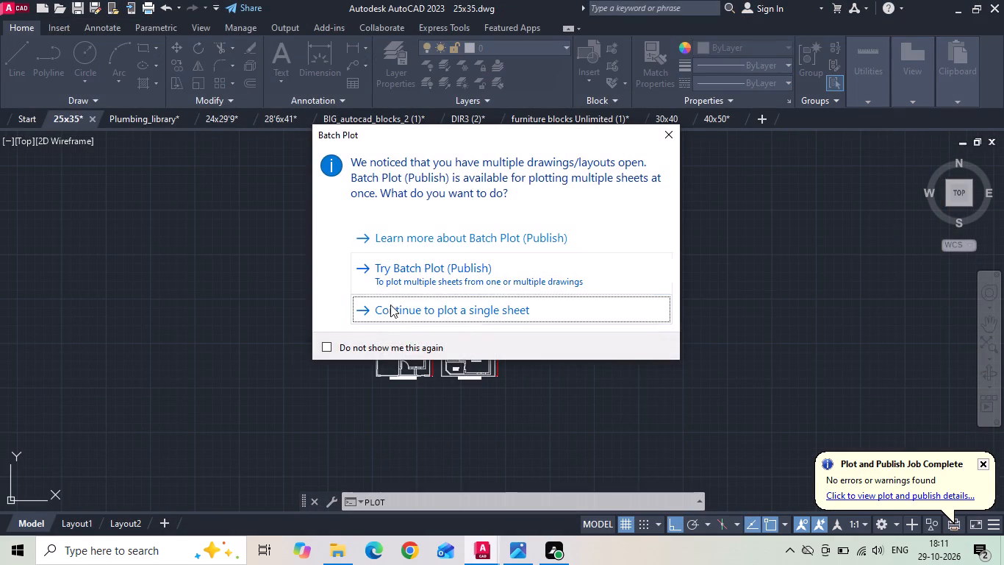
left_click(387, 310)
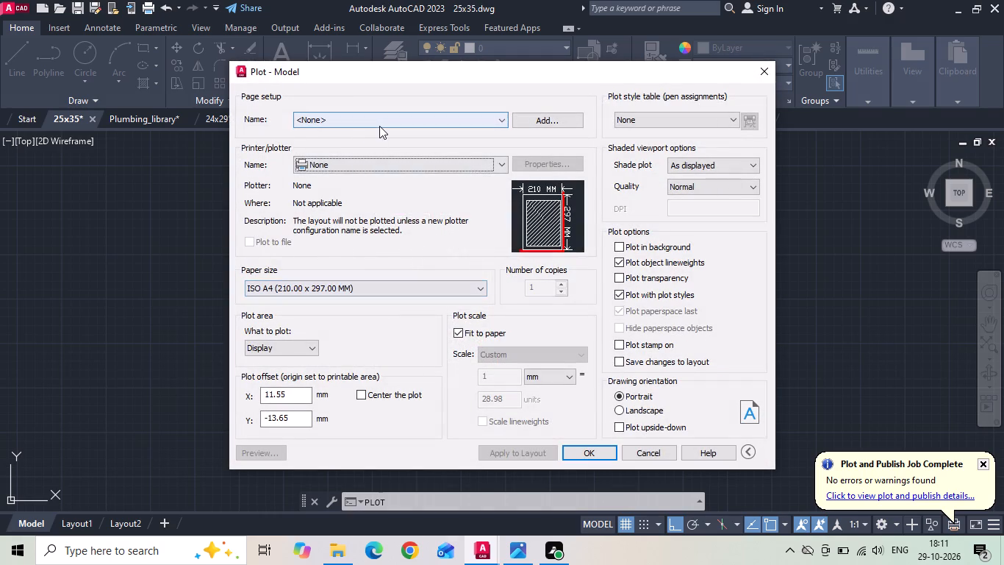
left_click(379, 126)
left_click(362, 145)
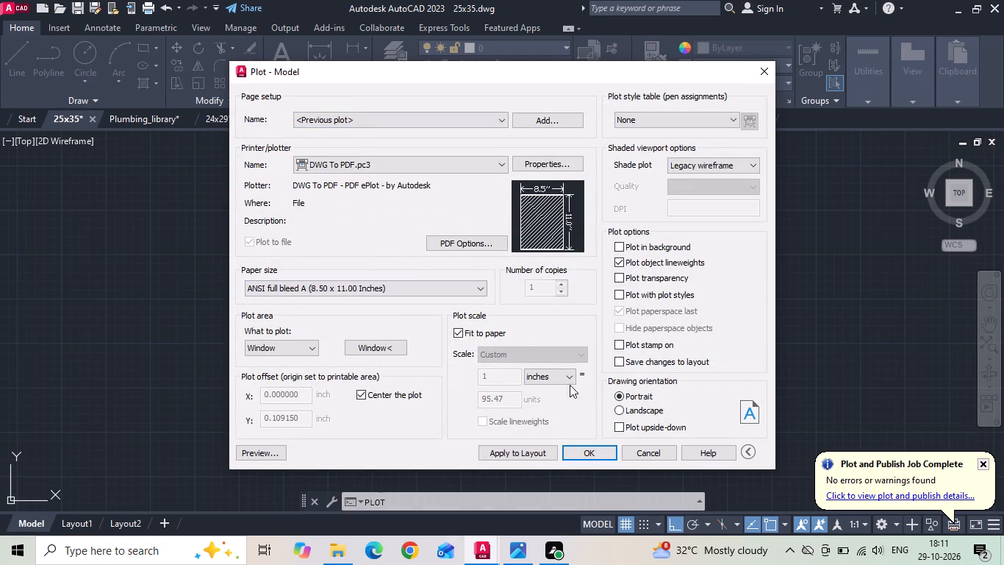
left_click(618, 410)
Set the plot window around only the two furnished floor plans with their titles and preview the sheet.
left_click(373, 345)
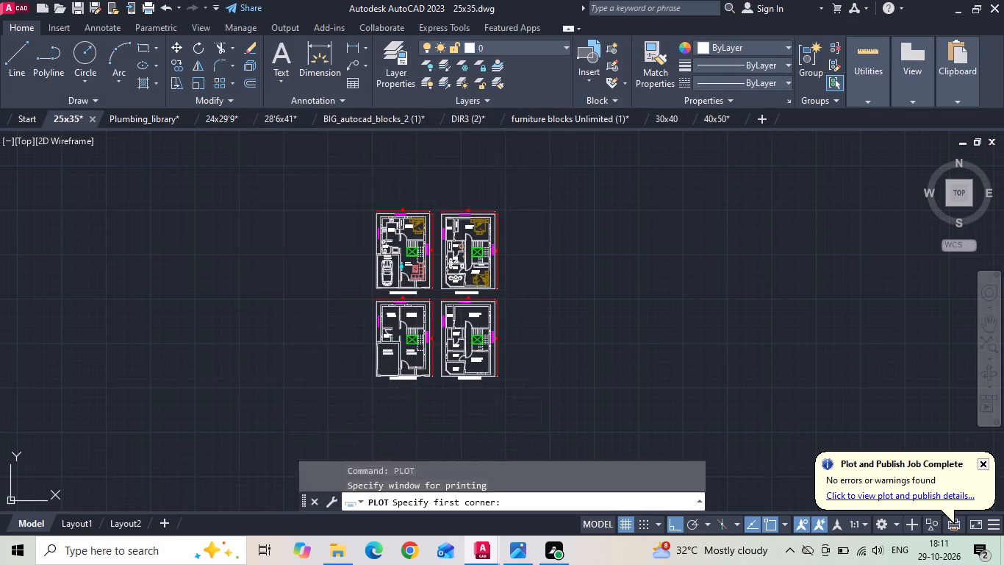
middle_click_drag(424, 257, 412, 292)
scroll(374, 327, "up", 2)
middle_click_drag(348, 261, 337, 322)
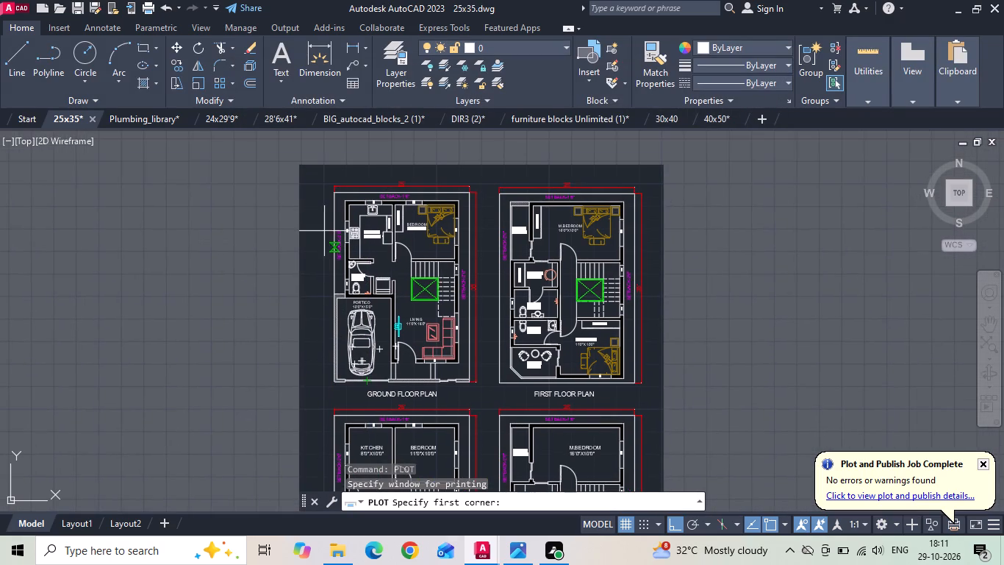
left_click_drag(320, 173, 320, 180)
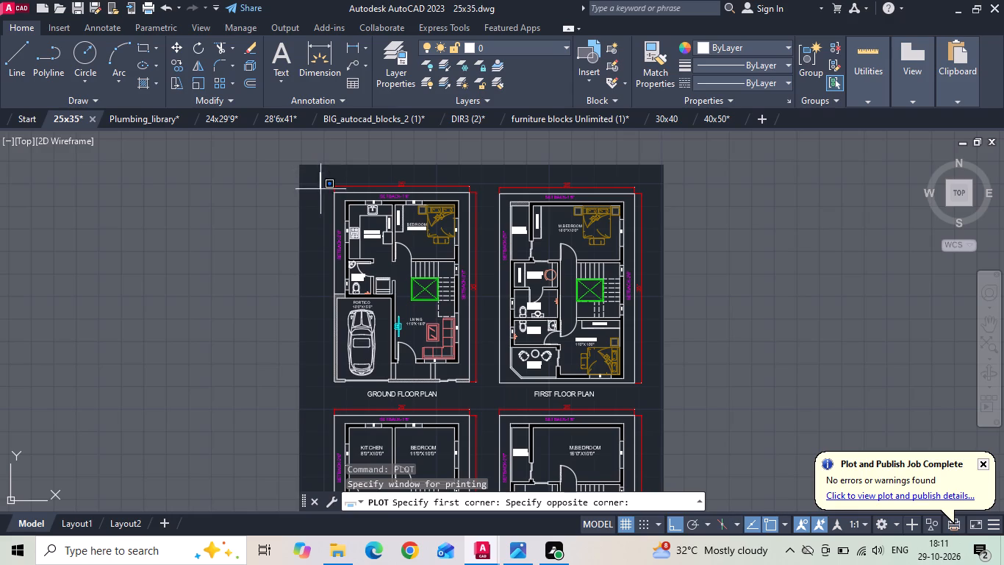
left_click(655, 400)
left_click(266, 450)
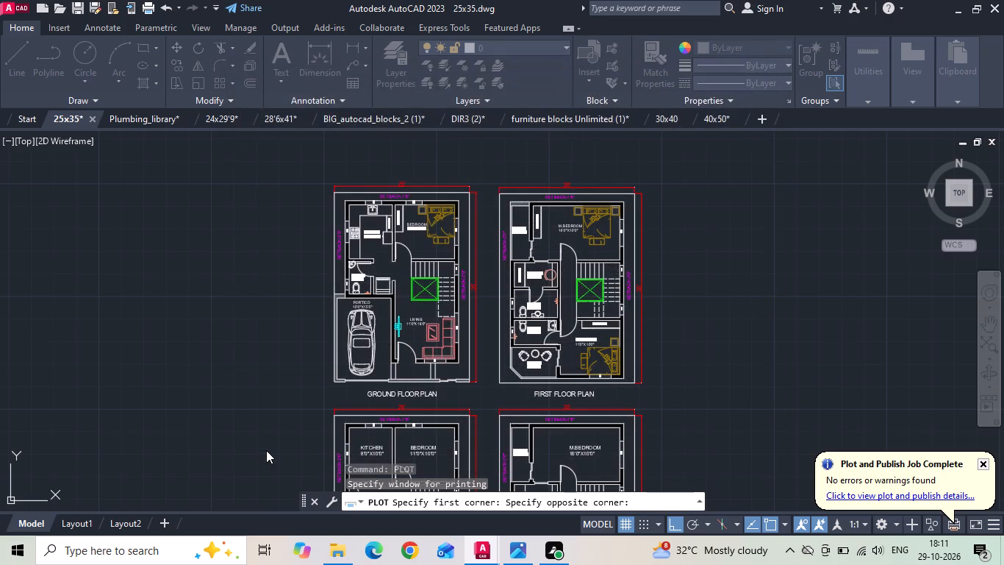
key("space")
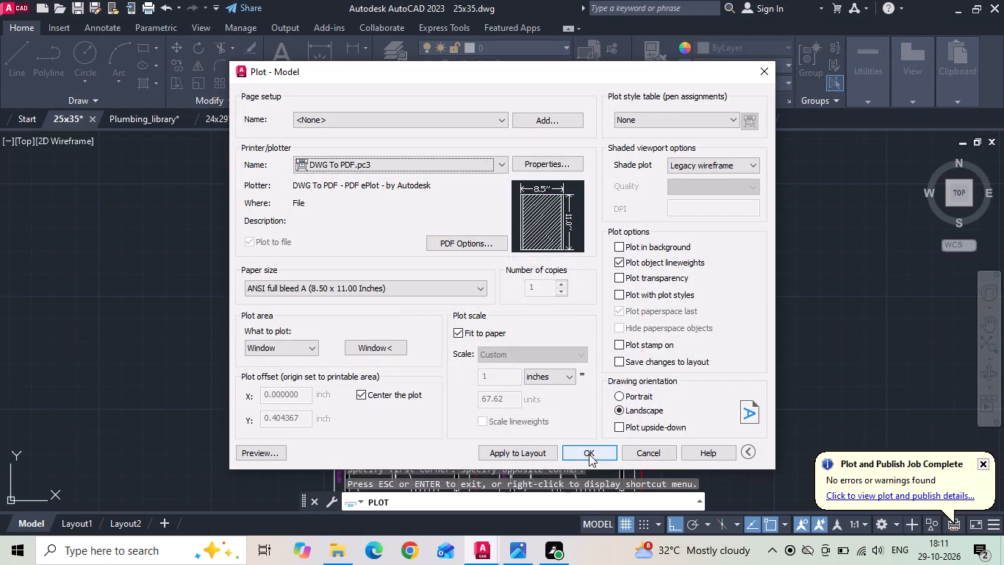
Plot the furnished plans to PDF as 25x35 PLAN in the 29102026 folder and close the opened PDF.
left_click(589, 455)
left_click(516, 410)
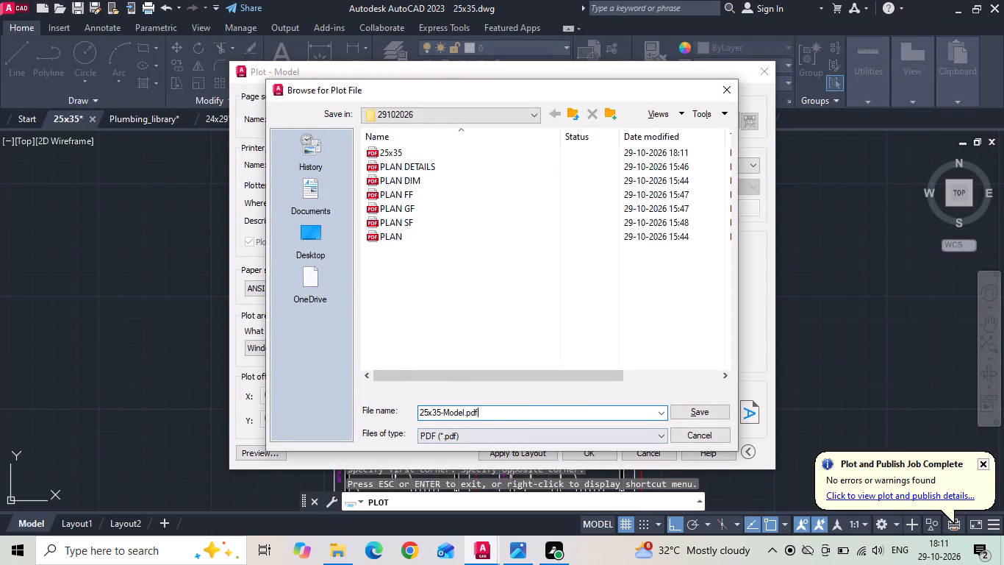
key("BackSpace")
key("BackSpace")
key("BackSpace")
key("BackSpace")
key("BackSpace")
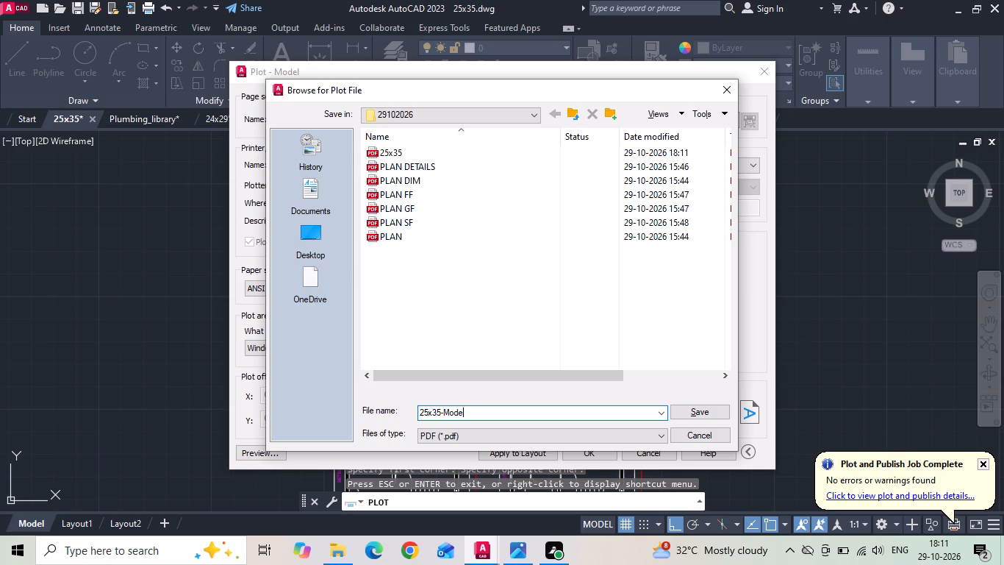
key("BackSpace")
key("BackSpace")
key("BackSpace")
key("BackSpace")
key("BackSpace")
key("space")
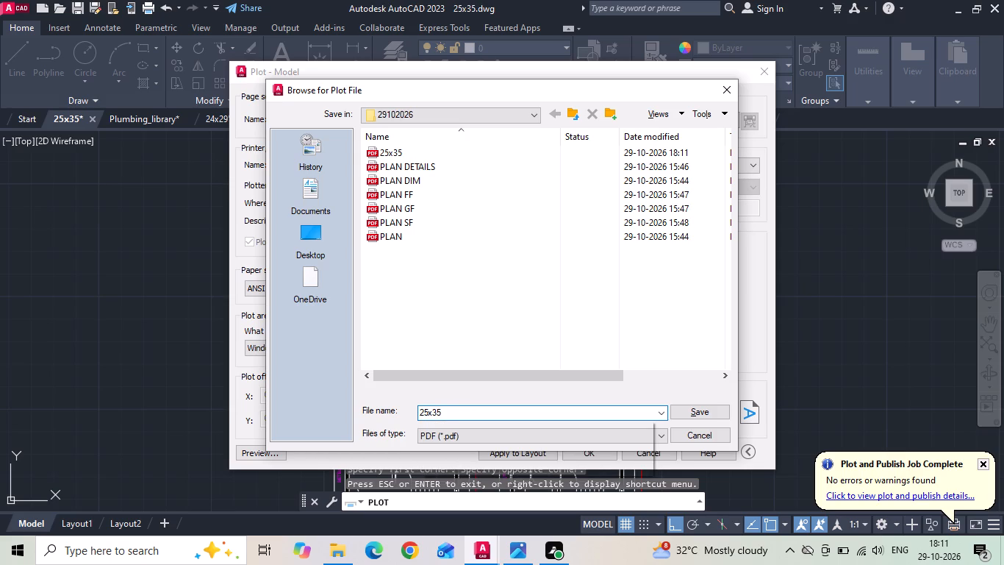
type("PLAN")
key("Return")
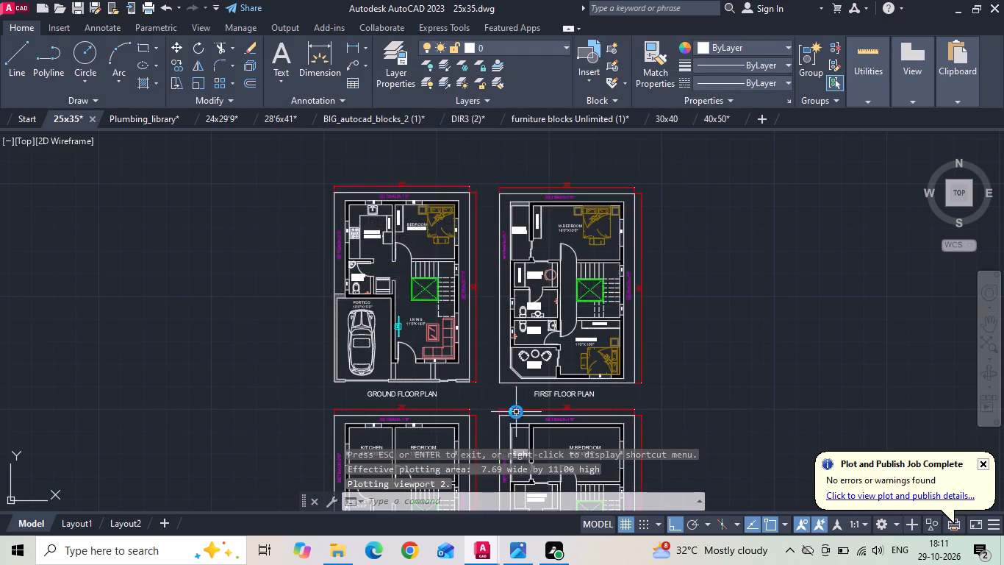
left_click(756, 30)
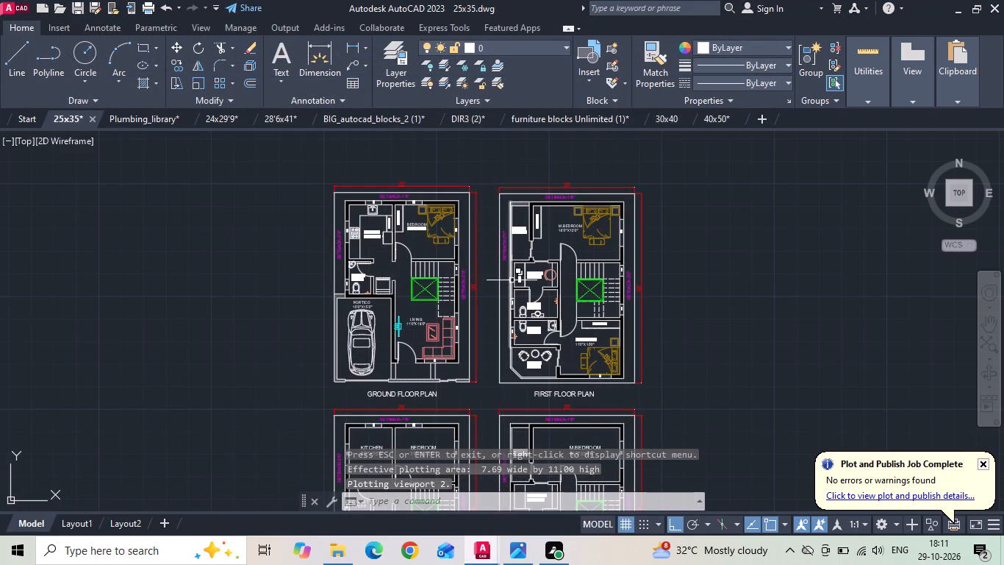
Start another single-sheet plot with the previous plot's page setup and set its orientation to portrait.
key("space")
left_click(522, 309)
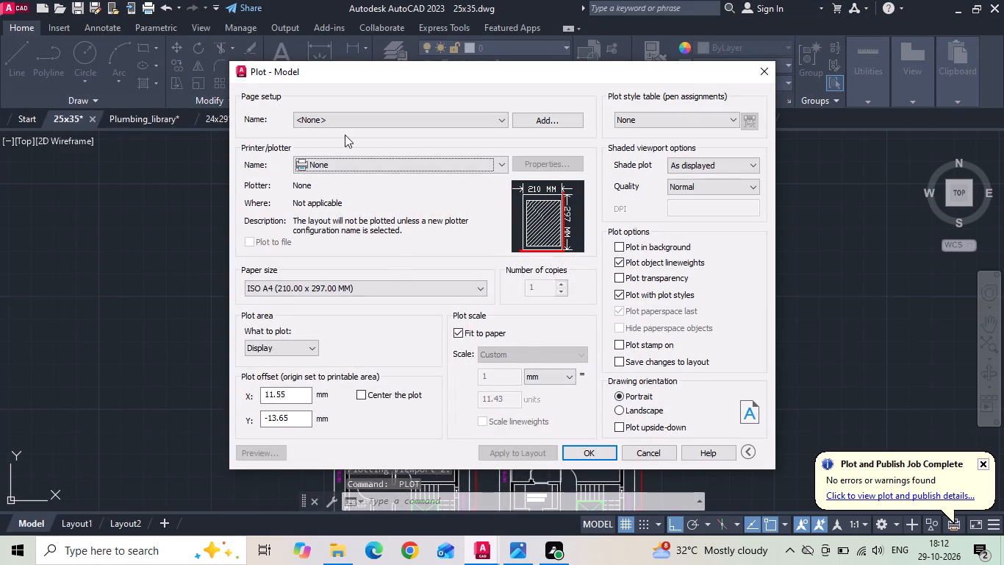
left_click(351, 120)
left_click(341, 142)
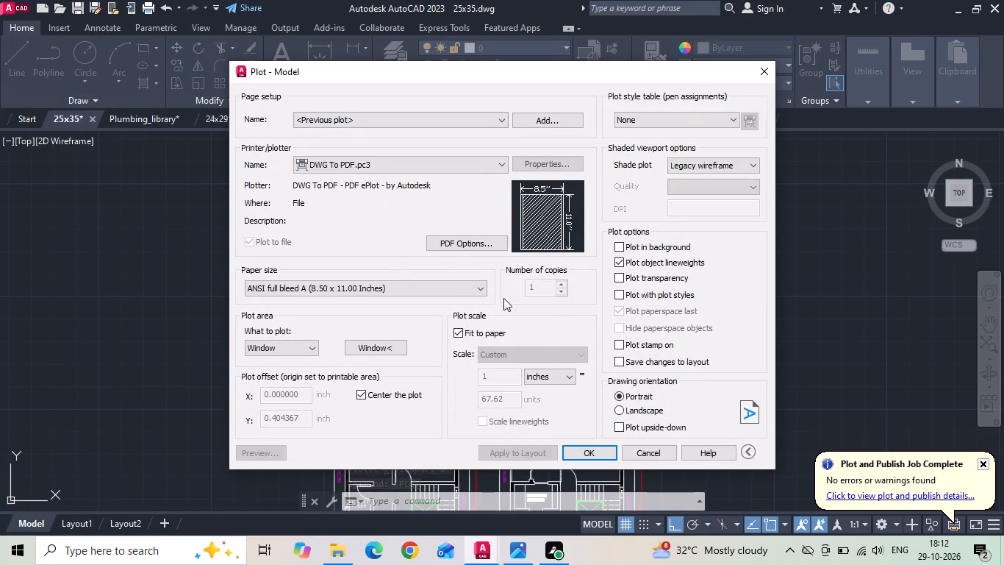
left_click(620, 397)
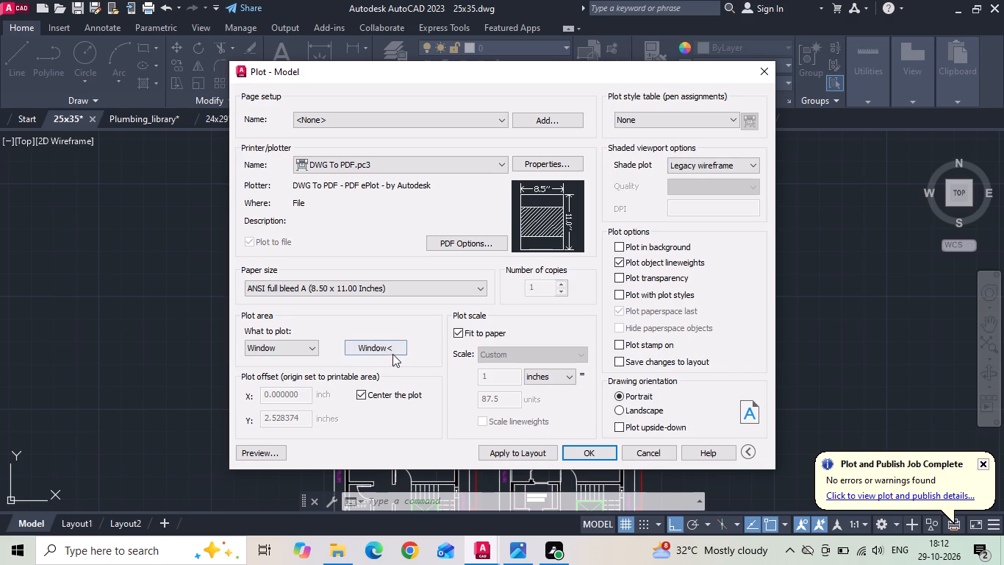
Set the plot window around only the furnished ground floor plan with its title and preview the sheet.
left_click(389, 351)
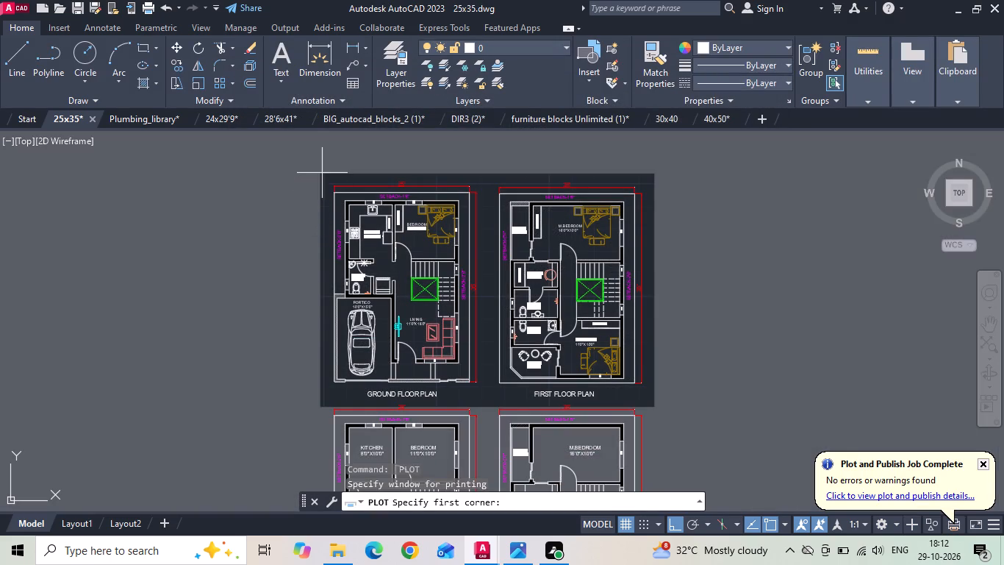
left_click(326, 175)
left_click(484, 405)
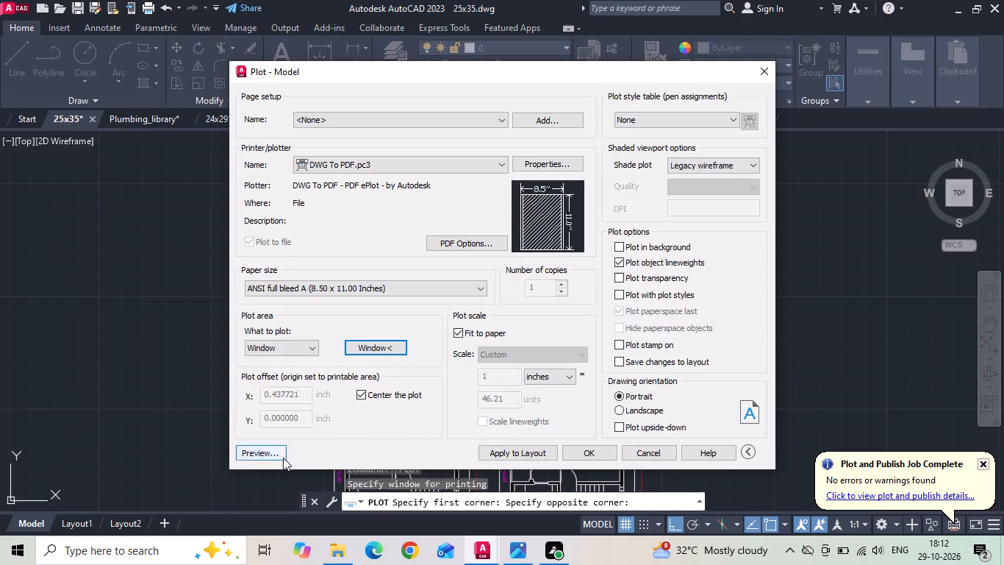
left_click(283, 458)
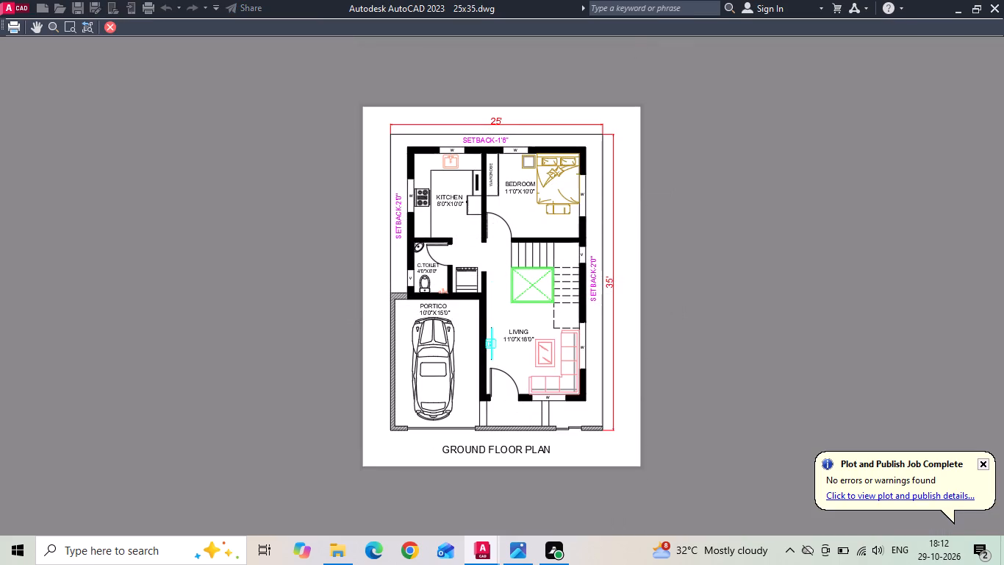
key("space")
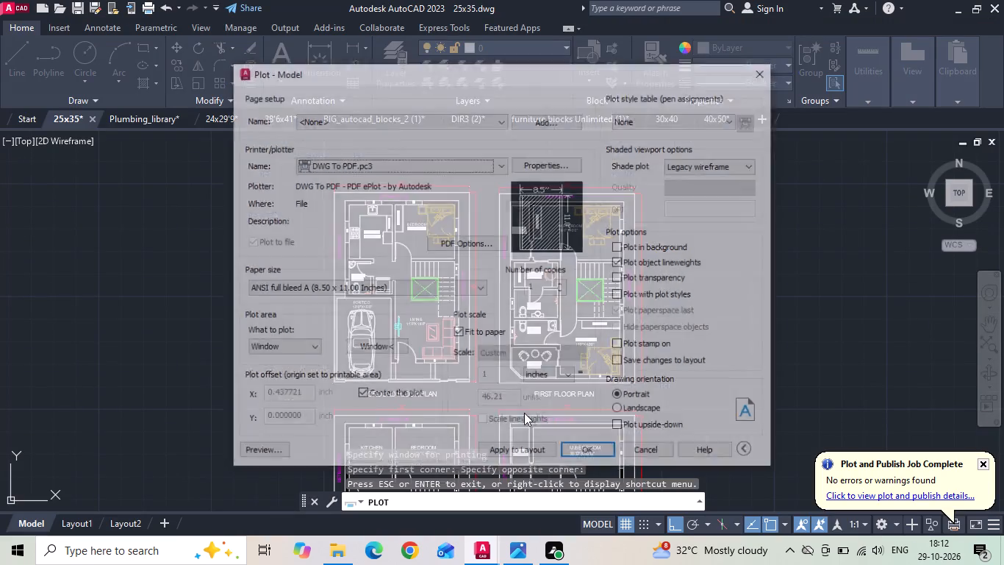
Plot the furnished ground floor plan to PDF as 25x35 GF in the 29102026 folder and close the opened PDF.
left_click(603, 457)
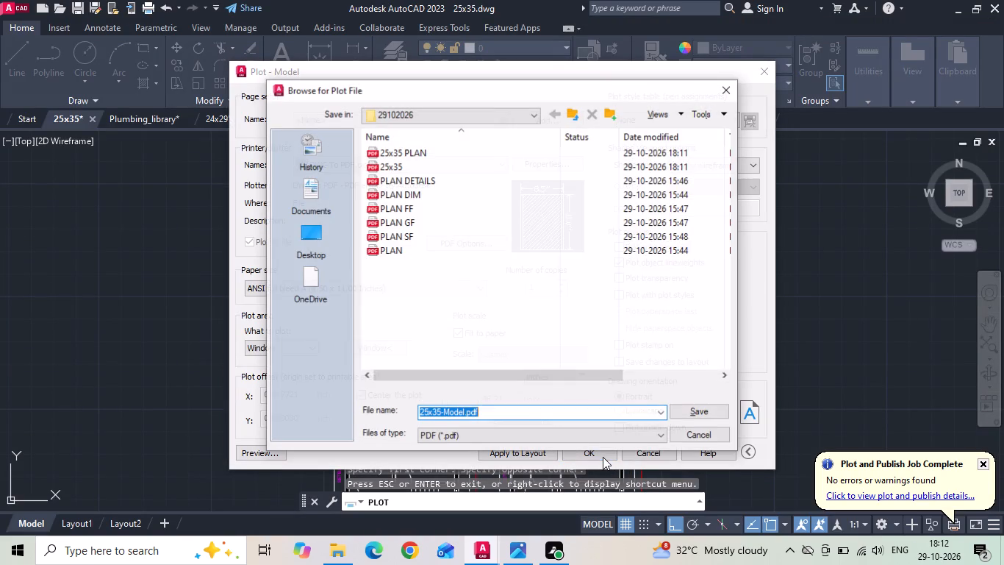
left_click(522, 416)
key("BackSpace")
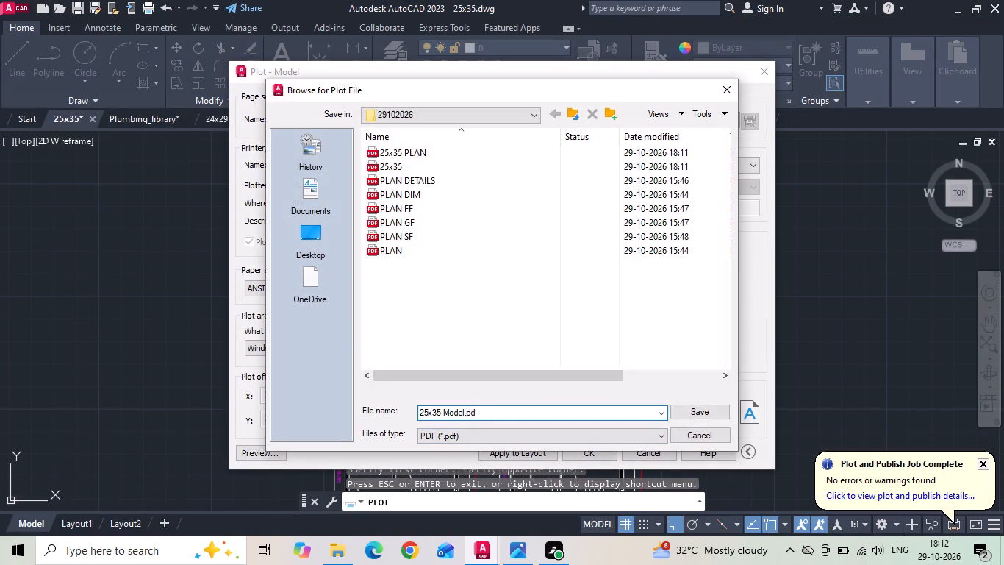
key("BackSpace")
key("BackSpace")
key("BackSpace")
key("BackSpace")
key("BackSpace")
key("BackSpace")
key("BackSpace")
key("BackSpace")
key("BackSpace")
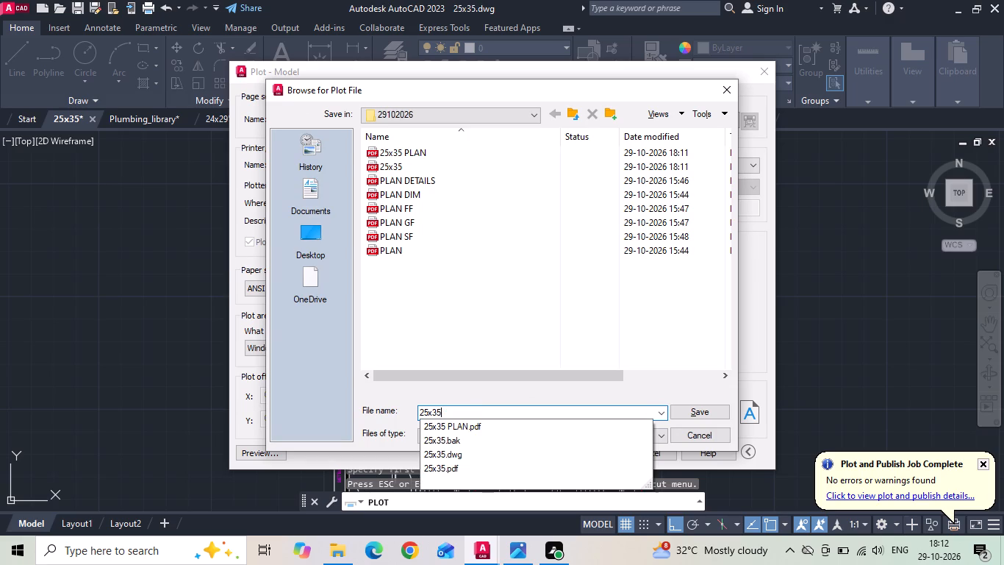
key("space")
type("GF")
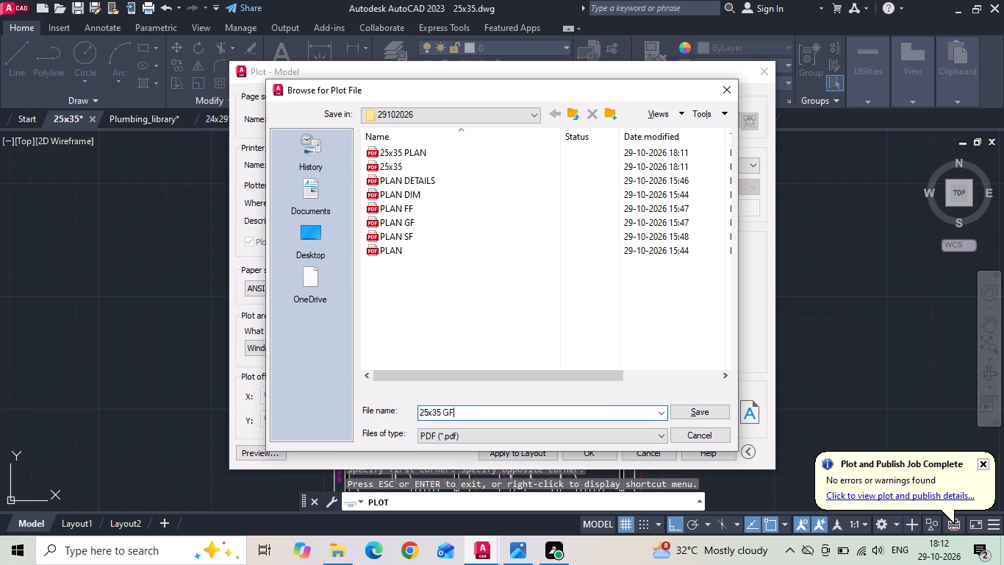
key("Return")
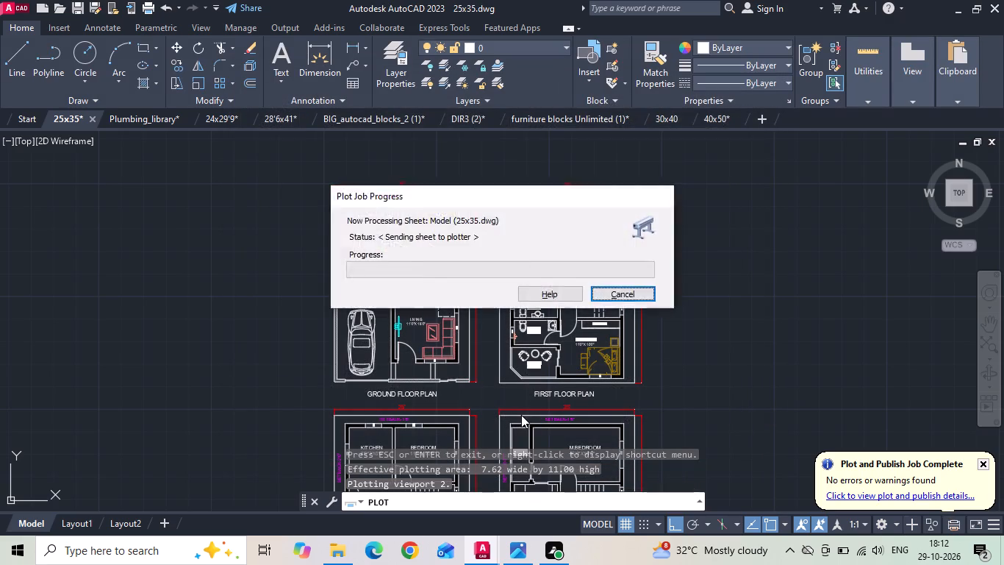
scroll(521, 415, "up", 1)
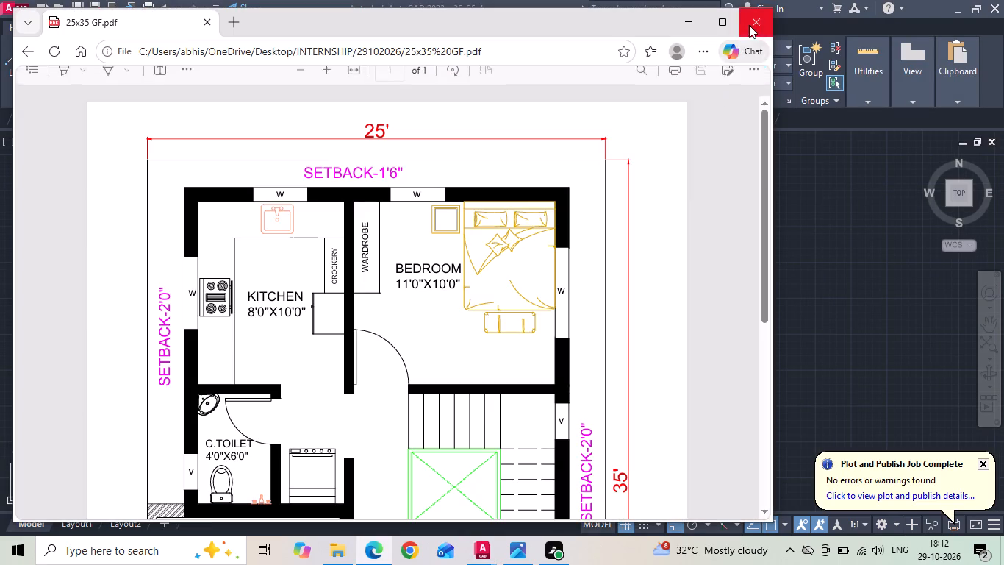
left_click(749, 24)
Start a single-sheet plot with the previous plot's setup, windowed around only the furnished first floor plan and its title, and preview it.
key("space")
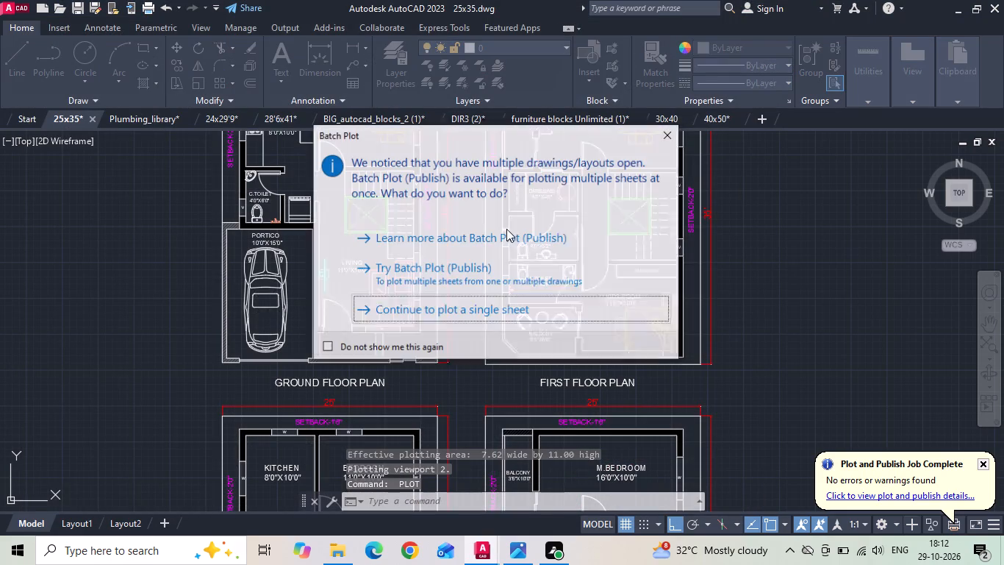
left_click(441, 306)
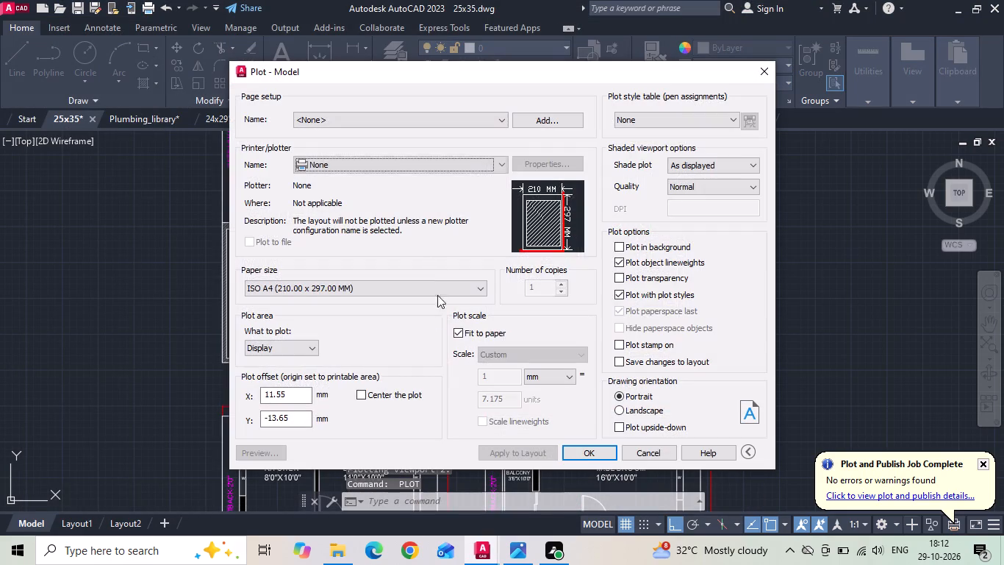
left_click(404, 123)
left_click(381, 145)
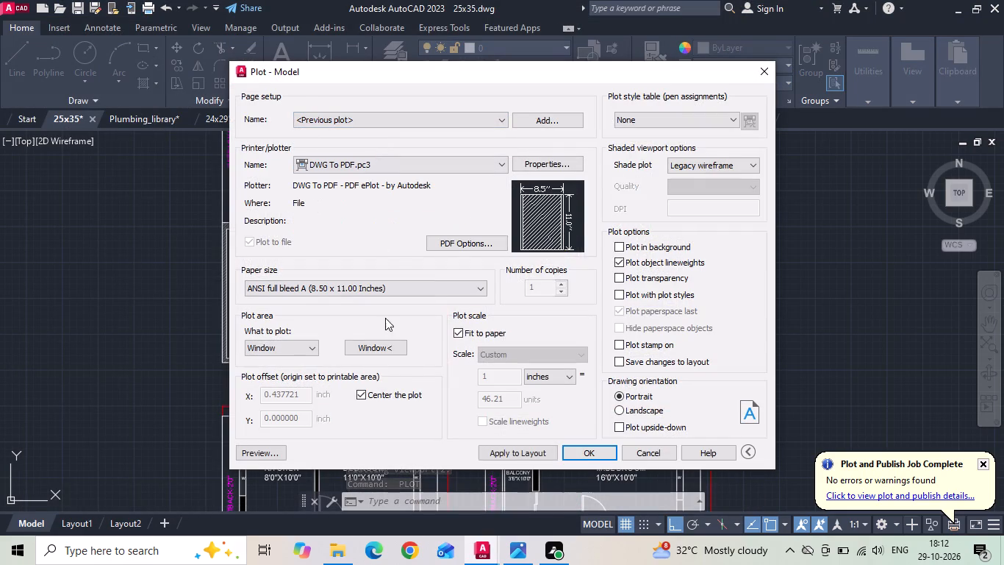
left_click(389, 344)
scroll(337, 335, "down", 1)
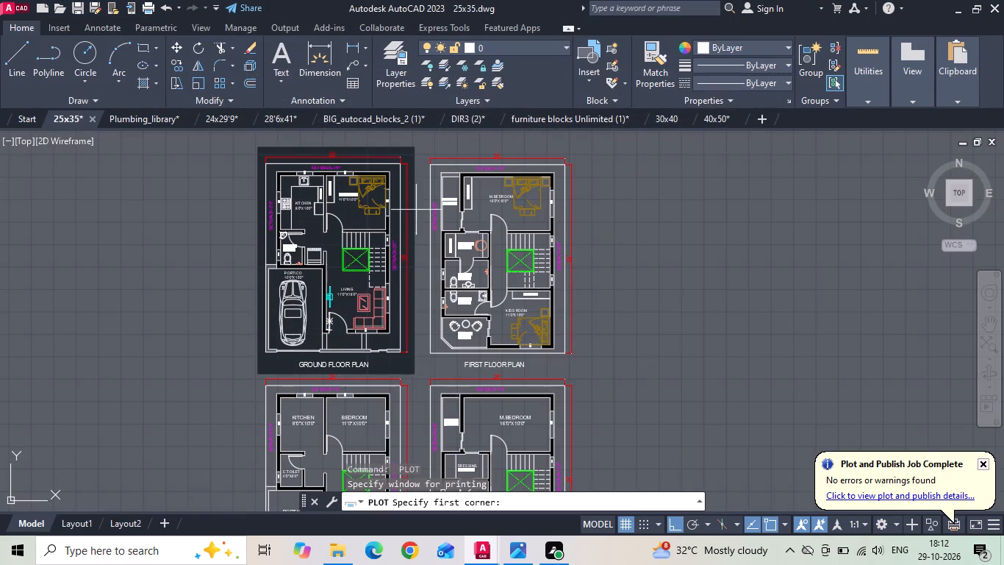
left_click(421, 148)
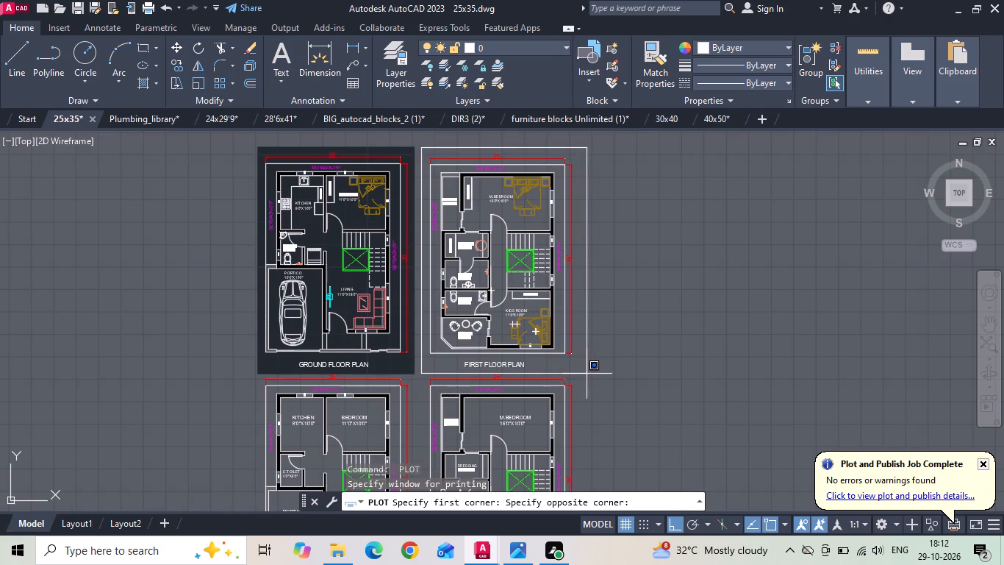
left_click(581, 374)
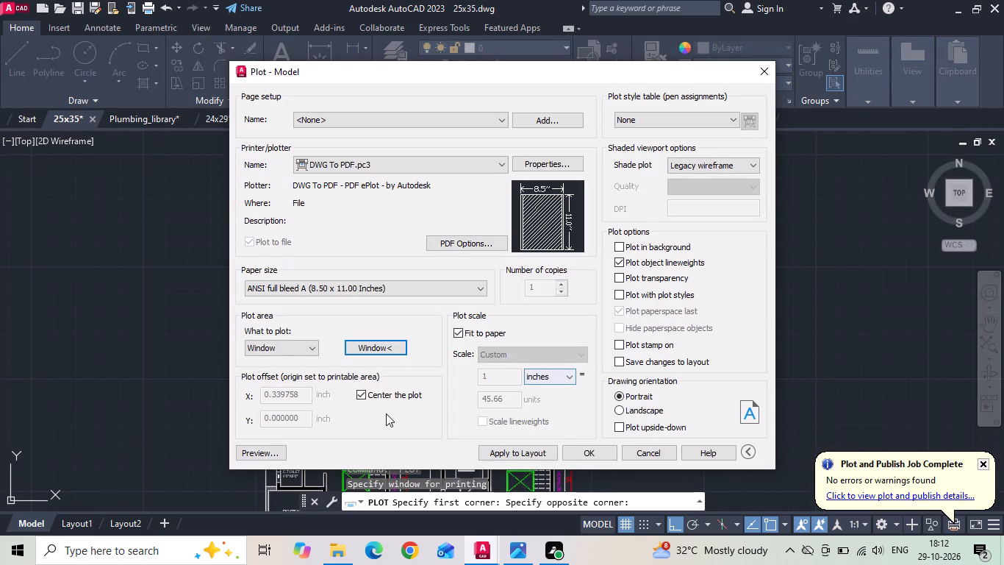
left_click(257, 451)
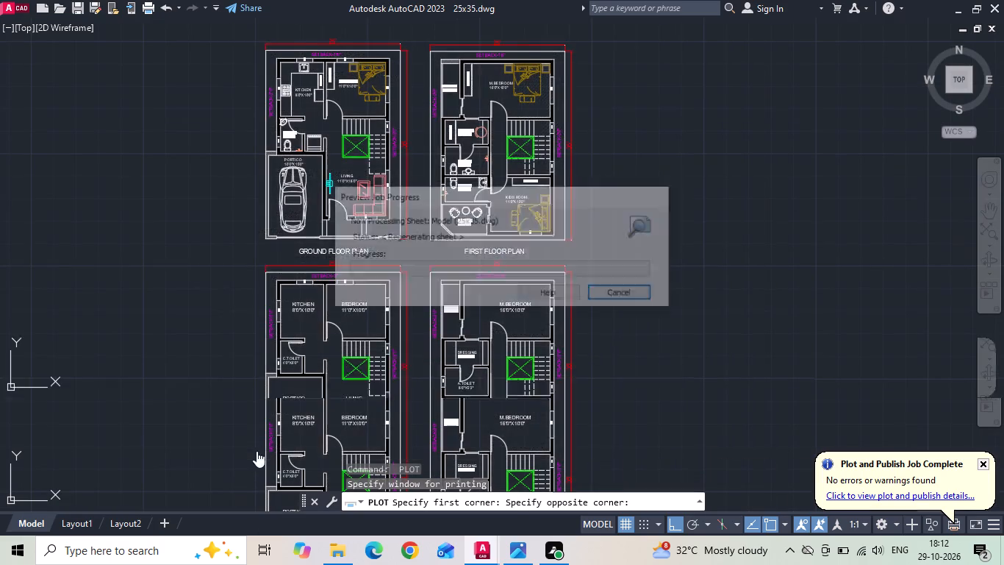
key("space")
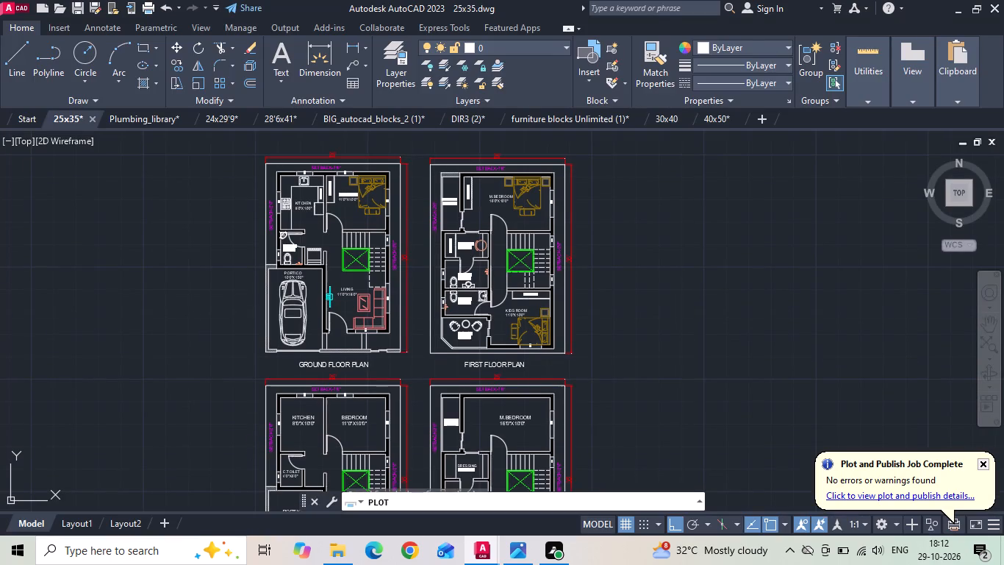
Plot the furnished first floor plan to PDF as 25x35 FF in the 29102026 folder and close the opened PDF.
left_click(573, 450)
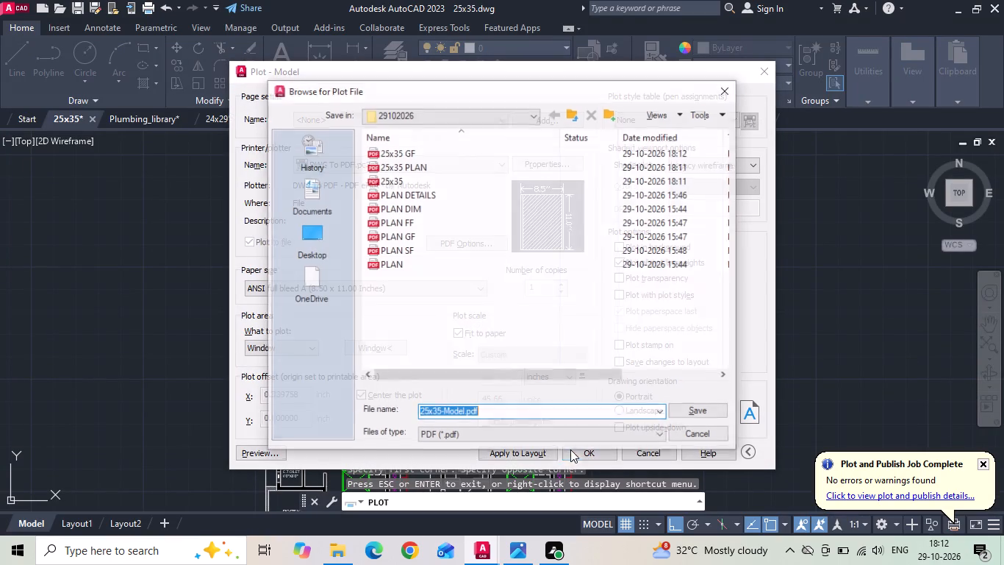
left_click(512, 417)
key("BackSpace")
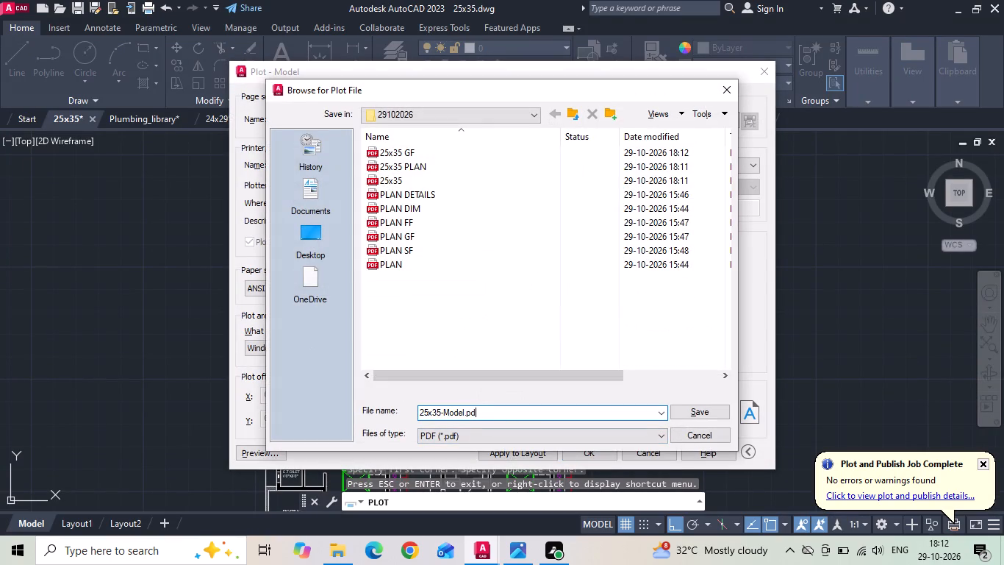
key("BackSpace")
key("BackSpace")
key("BackSpace")
key("BackSpace")
key("BackSpace")
key("BackSpace")
key("BackSpace")
key("BackSpace")
key("BackSpace")
key("space")
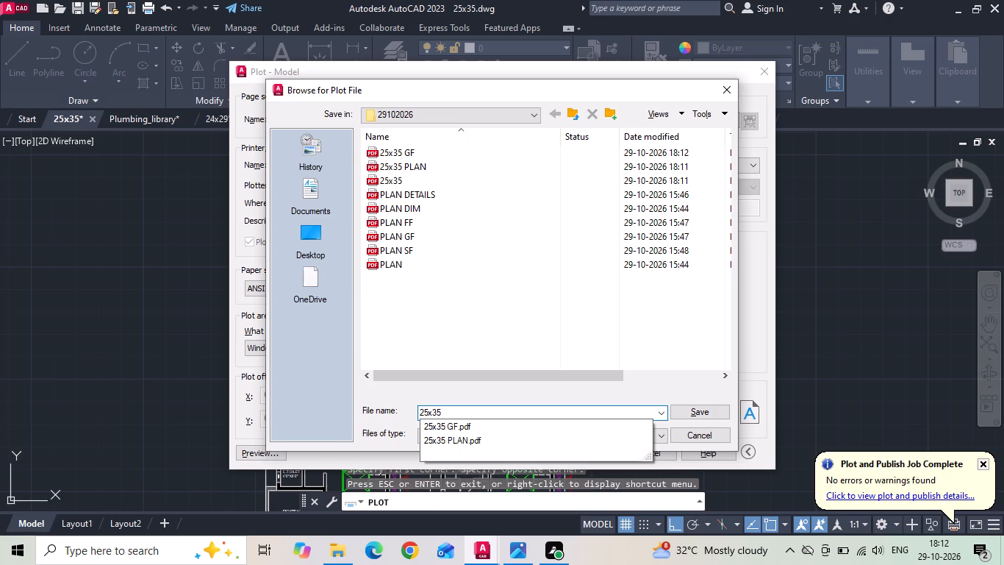
type("FF")
key("Return")
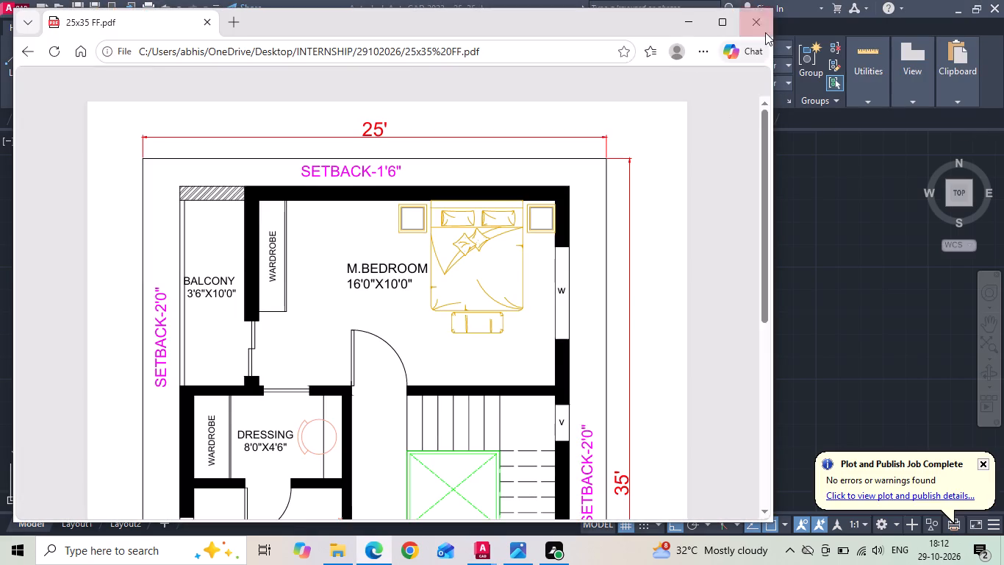
left_click(764, 30)
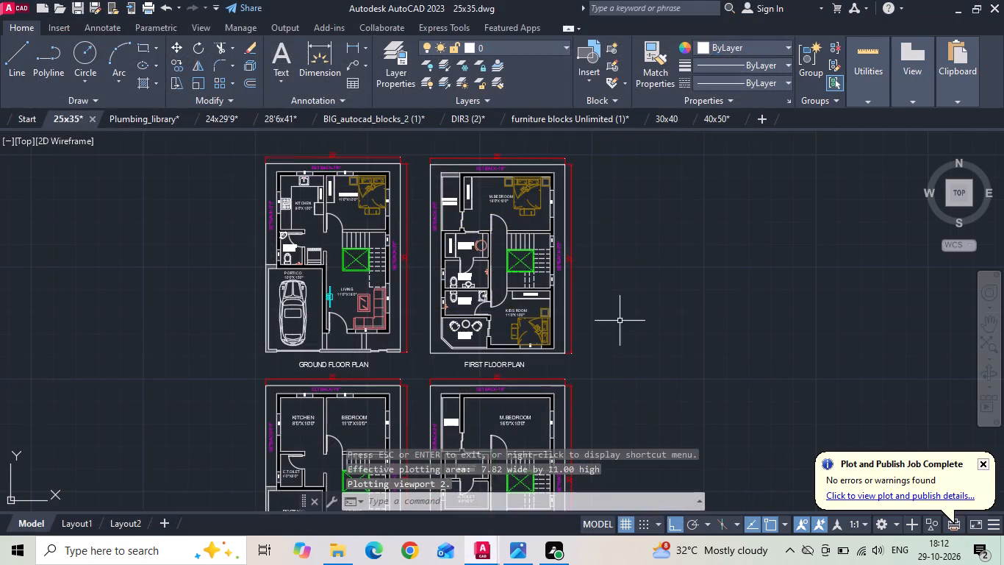
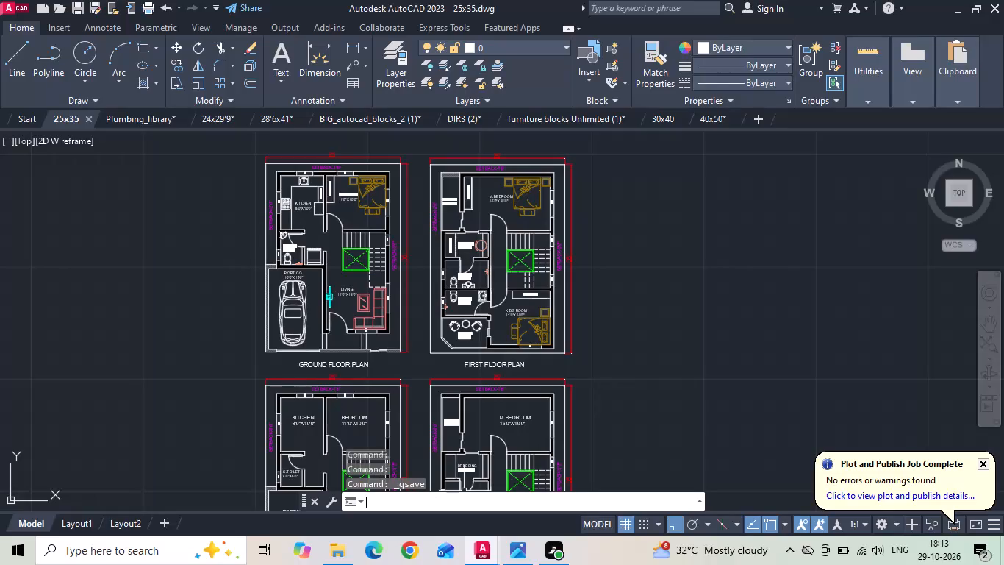
Turn off command log file recording with LOGFILEOFF.
type("LOGF")
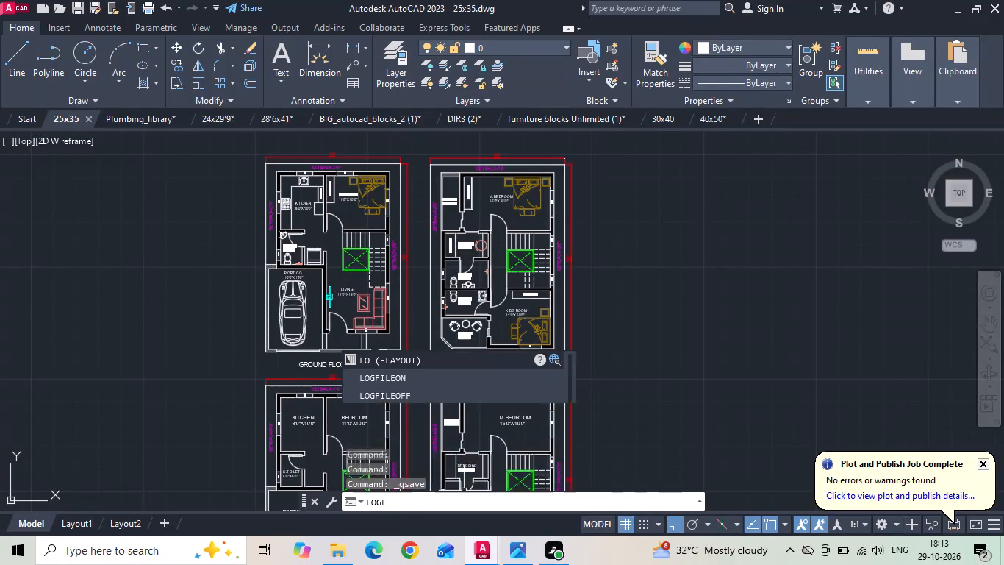
type("ILEOFF")
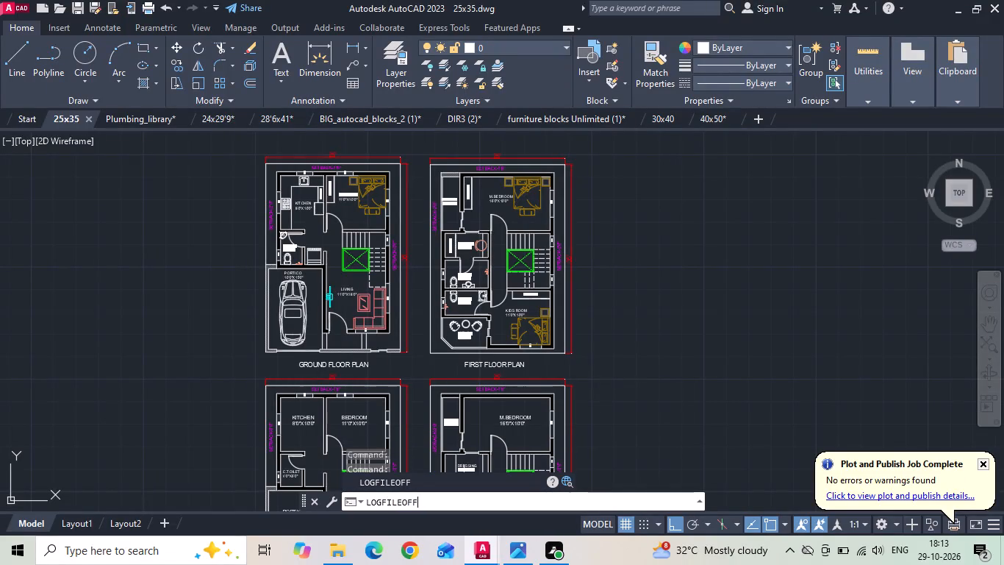
key("Return")
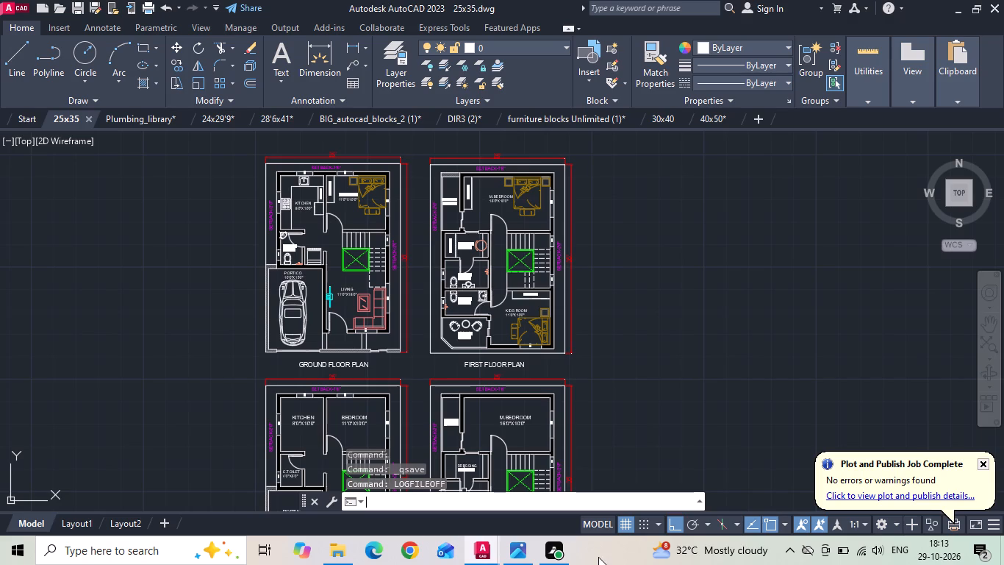